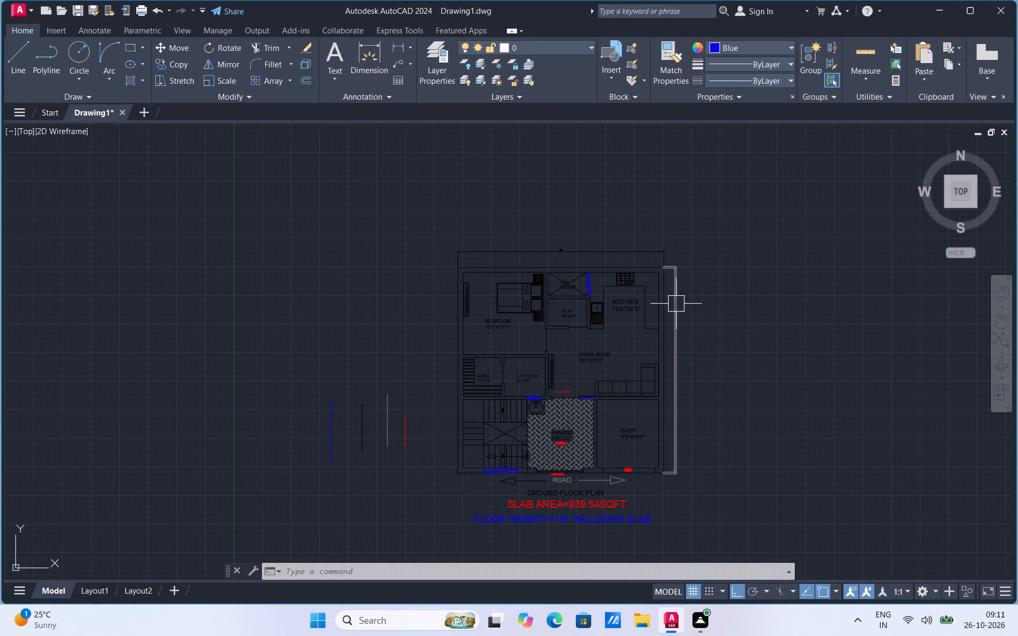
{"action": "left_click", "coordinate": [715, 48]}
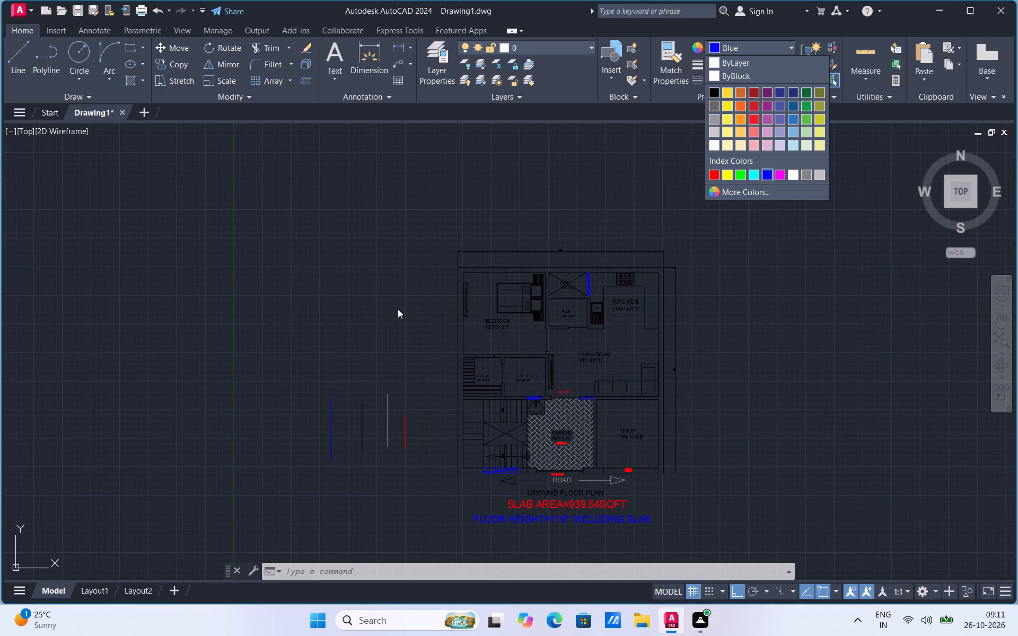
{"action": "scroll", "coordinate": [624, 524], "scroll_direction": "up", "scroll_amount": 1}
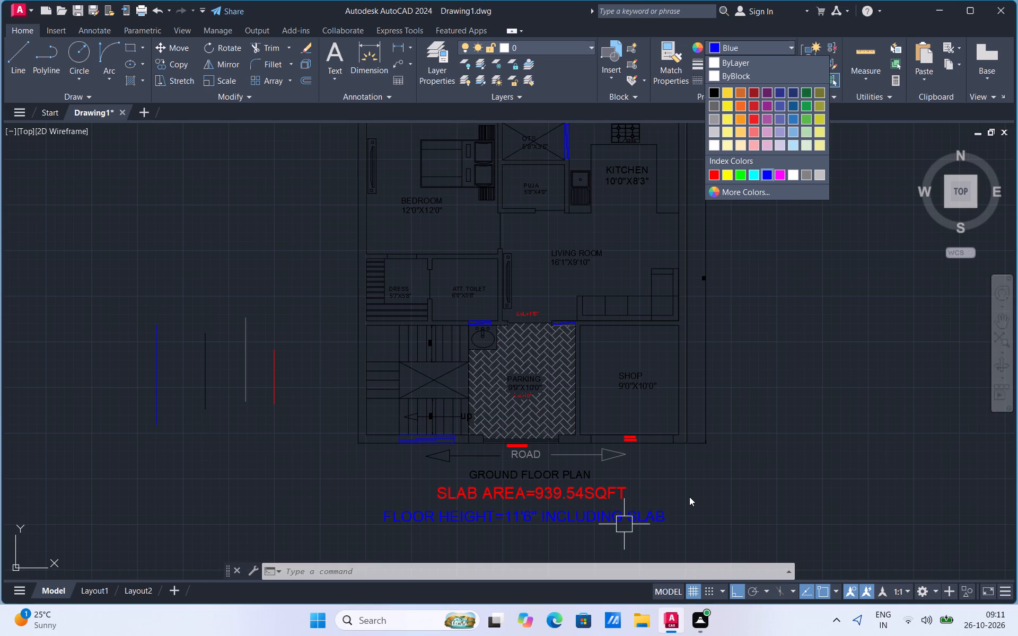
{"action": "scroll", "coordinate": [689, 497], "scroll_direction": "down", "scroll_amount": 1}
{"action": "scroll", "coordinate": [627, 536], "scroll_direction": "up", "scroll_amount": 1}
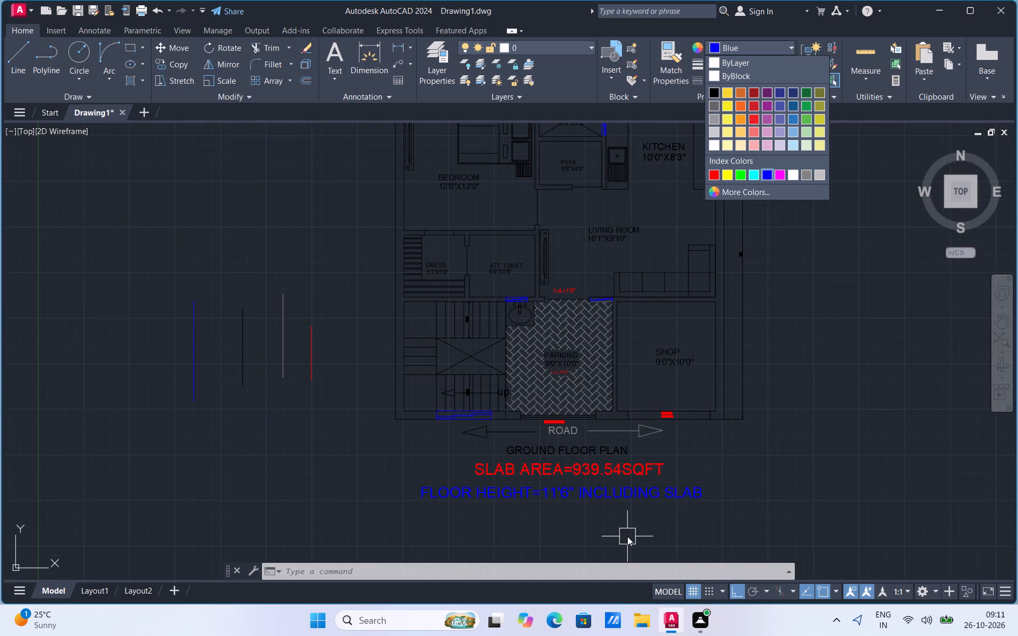
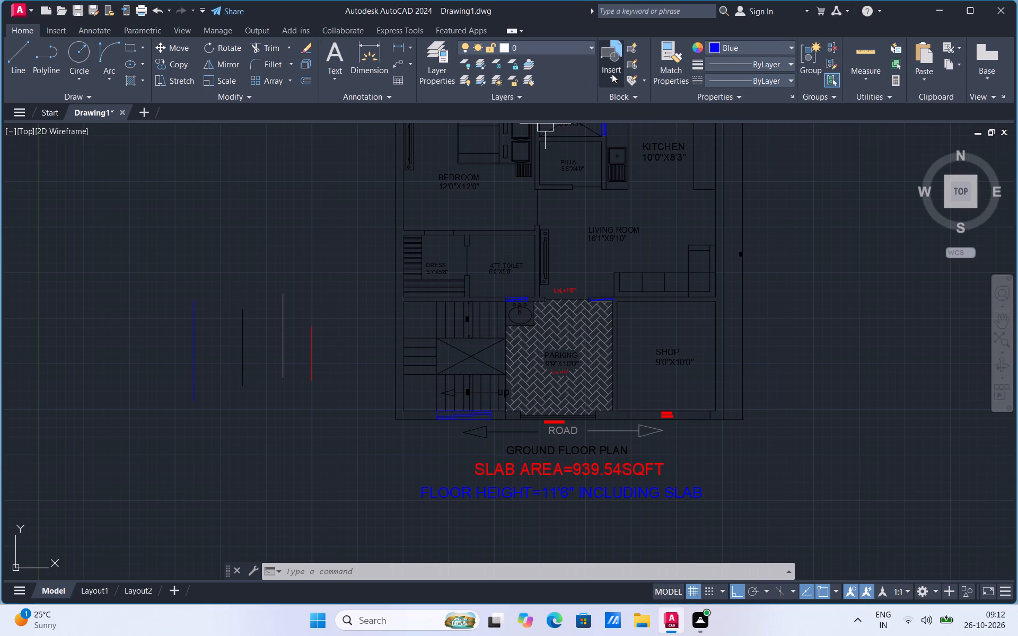
Match the light grey sample line's properties onto the outer boundary, bedroom side wall, and wall lines between the bedroom and the dress and toilet.
{"action": "left_click", "coordinate": [670, 80]}
{"action": "left_click", "coordinate": [283, 313]}
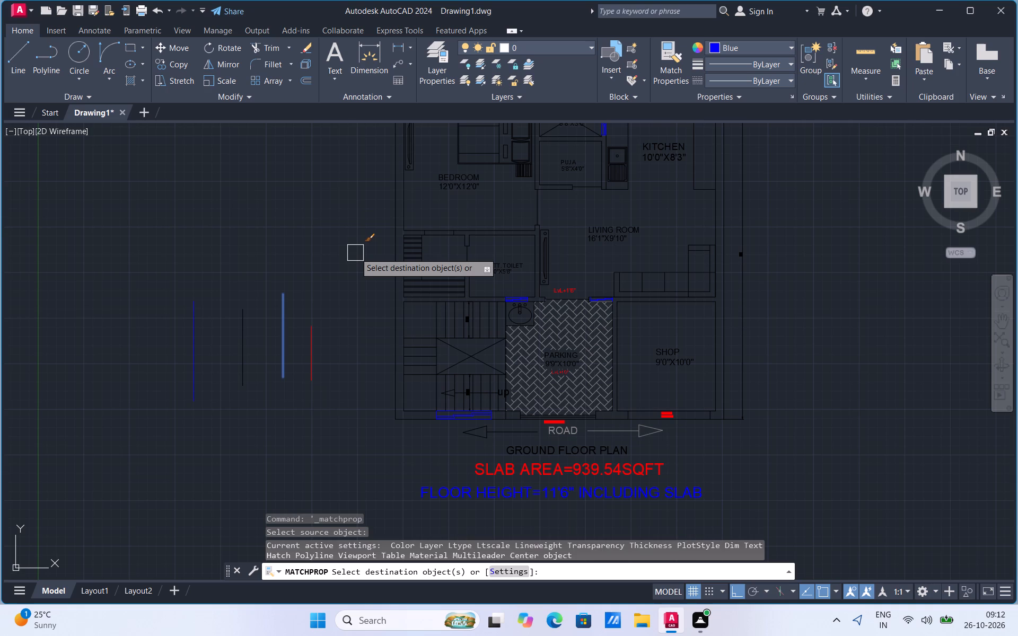
{"action": "left_click", "coordinate": [392, 300]}
{"action": "left_click", "coordinate": [424, 227]}
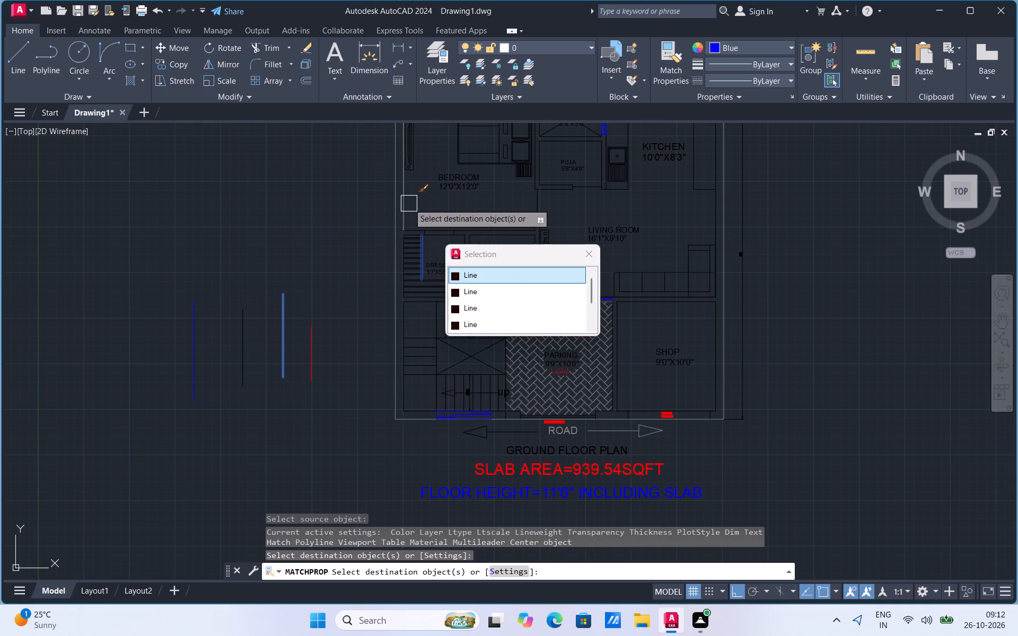
{"action": "left_click", "coordinate": [409, 204]}
{"action": "scroll", "coordinate": [450, 232], "scroll_direction": "up", "scroll_amount": 2}
{"action": "left_click", "coordinate": [446, 222]}
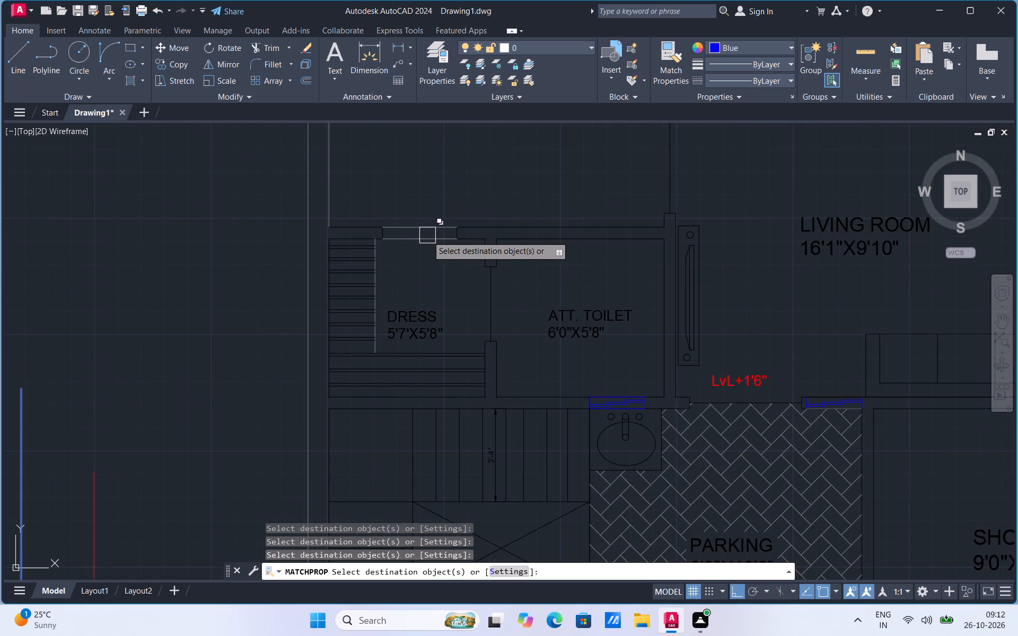
{"action": "left_click", "coordinate": [424, 237]}
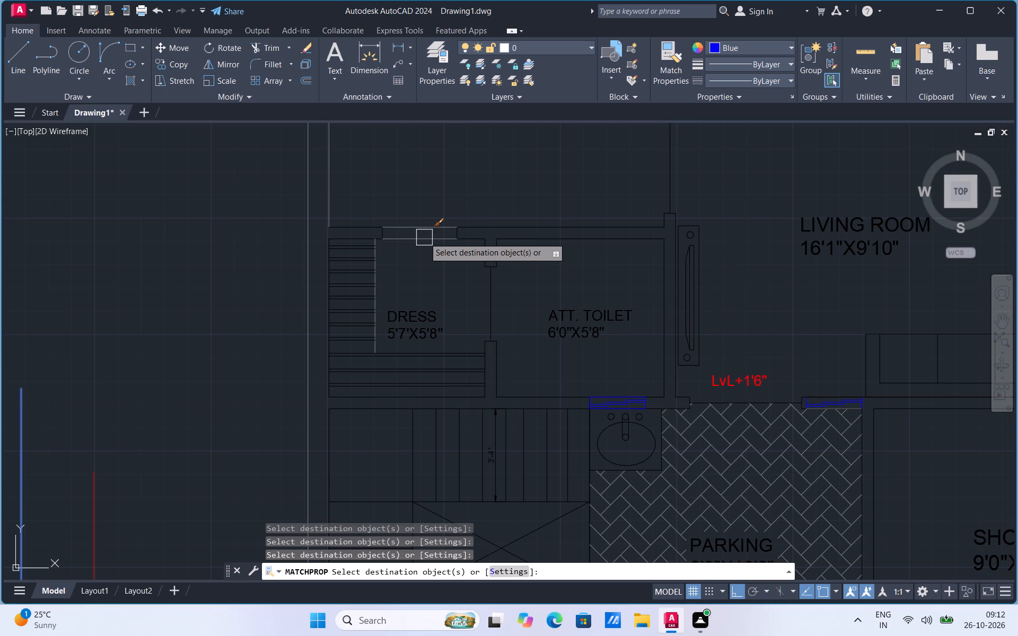
{"action": "left_click", "coordinate": [490, 225]}
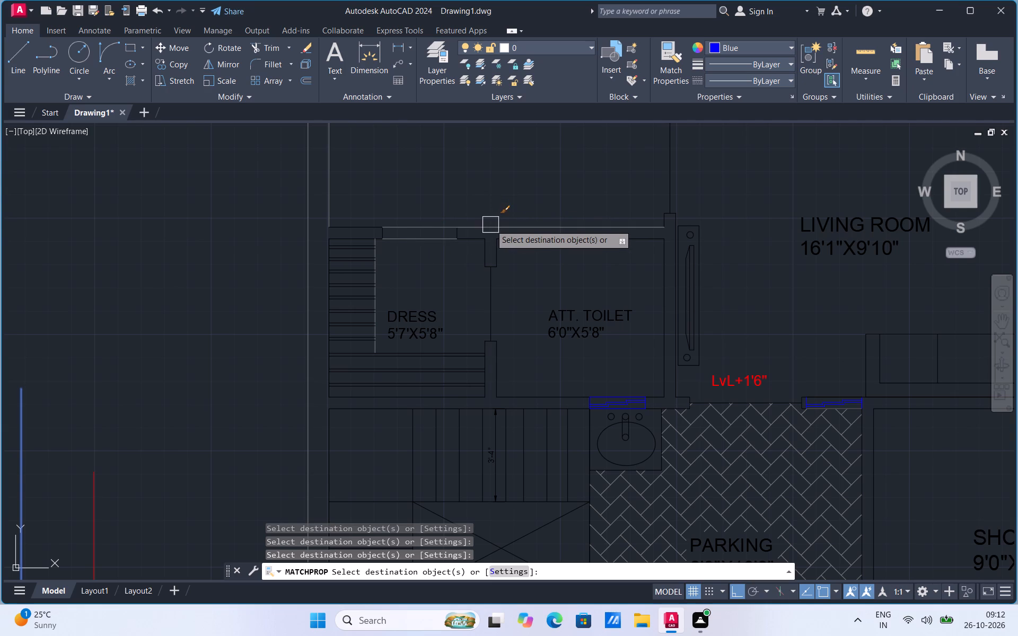
{"action": "left_click_drag", "start_coordinate": [477, 237], "coordinate": [510, 237]}
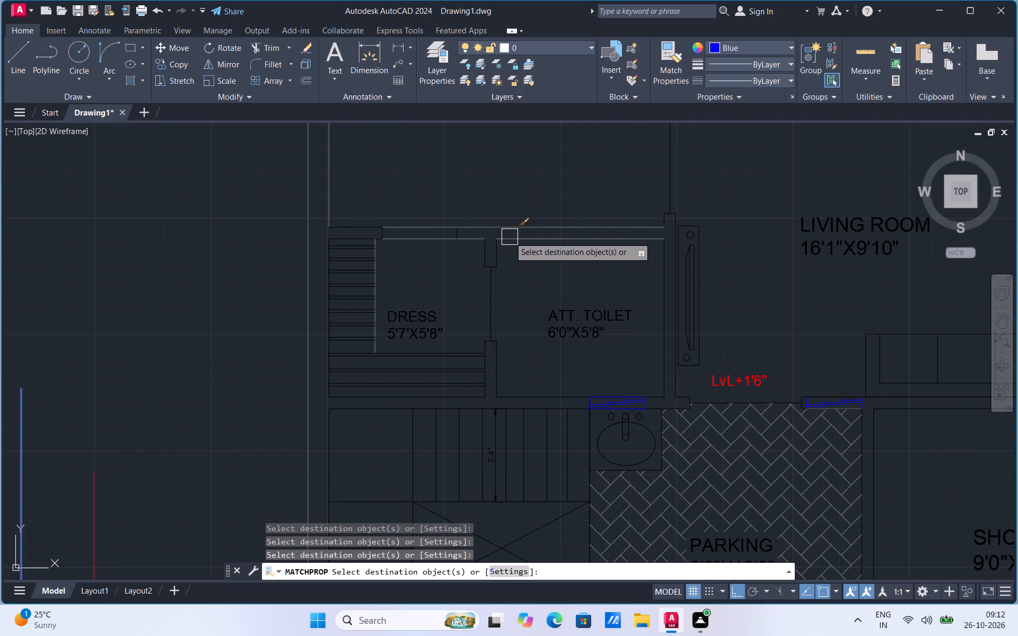
{"action": "left_click", "coordinate": [510, 237]}
{"action": "left_click", "coordinate": [496, 250]}
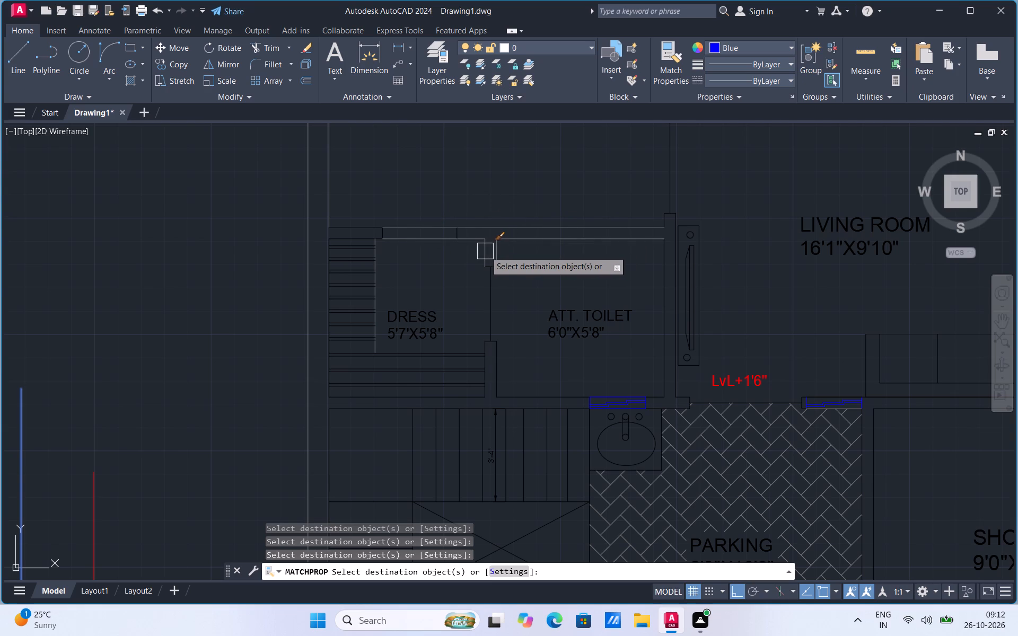
{"action": "left_click", "coordinate": [485, 251]}
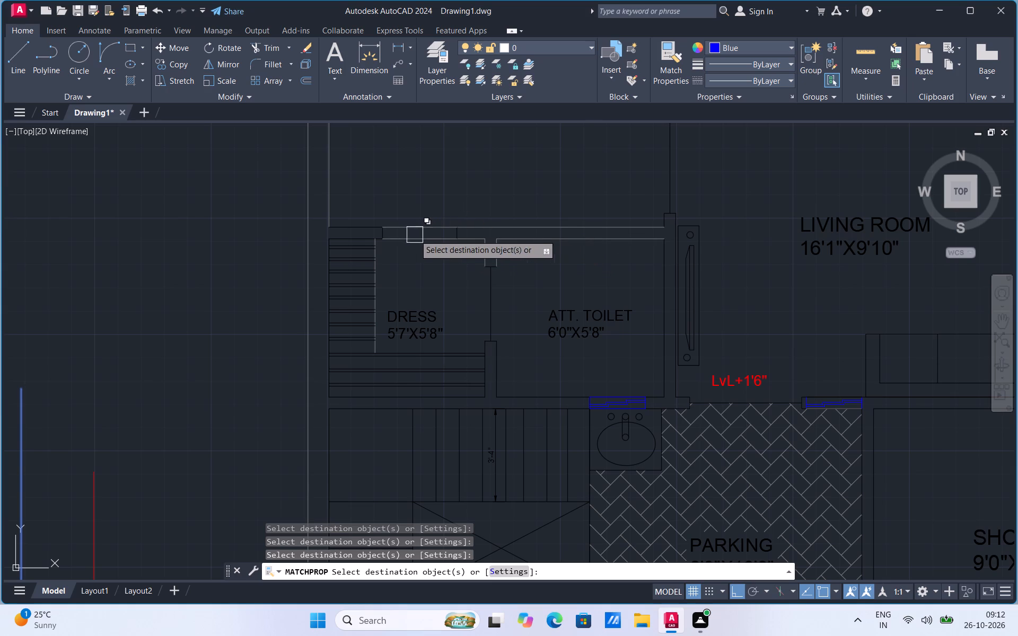
Apply the grey sample line's properties to the wall end above the dress and the shelf lines of its side wardrobe.
{"action": "left_click_drag", "start_coordinate": [365, 222], "coordinate": [357, 237]}
{"action": "left_click_drag", "start_coordinate": [357, 237], "coordinate": [351, 244]}
{"action": "left_click", "coordinate": [351, 244]}
{"action": "left_click", "coordinate": [350, 260]}
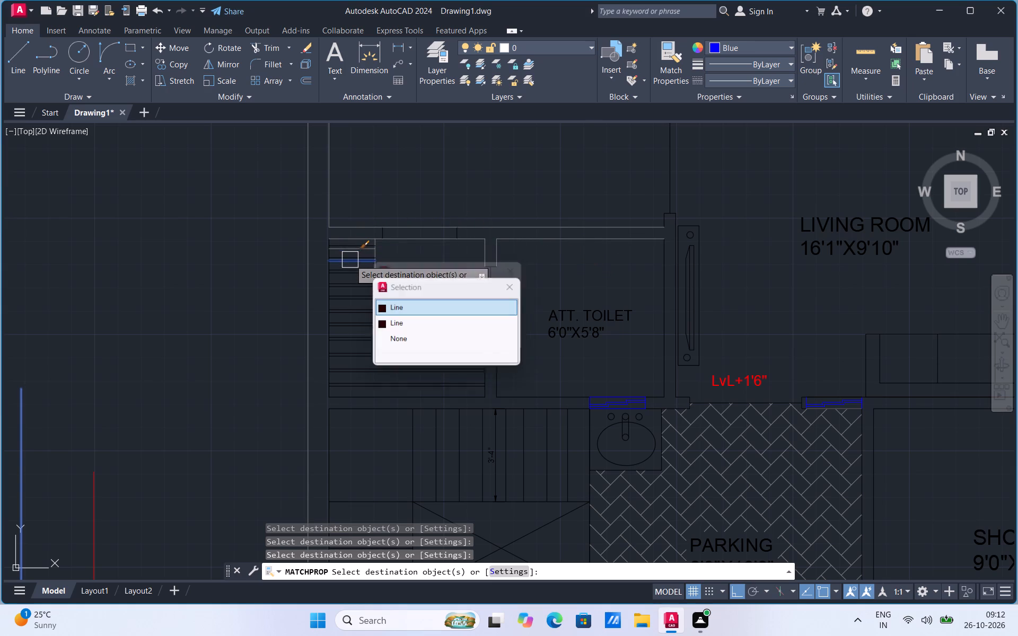
{"action": "left_click_drag", "start_coordinate": [349, 273], "coordinate": [349, 289]}
{"action": "left_click", "coordinate": [349, 289]}
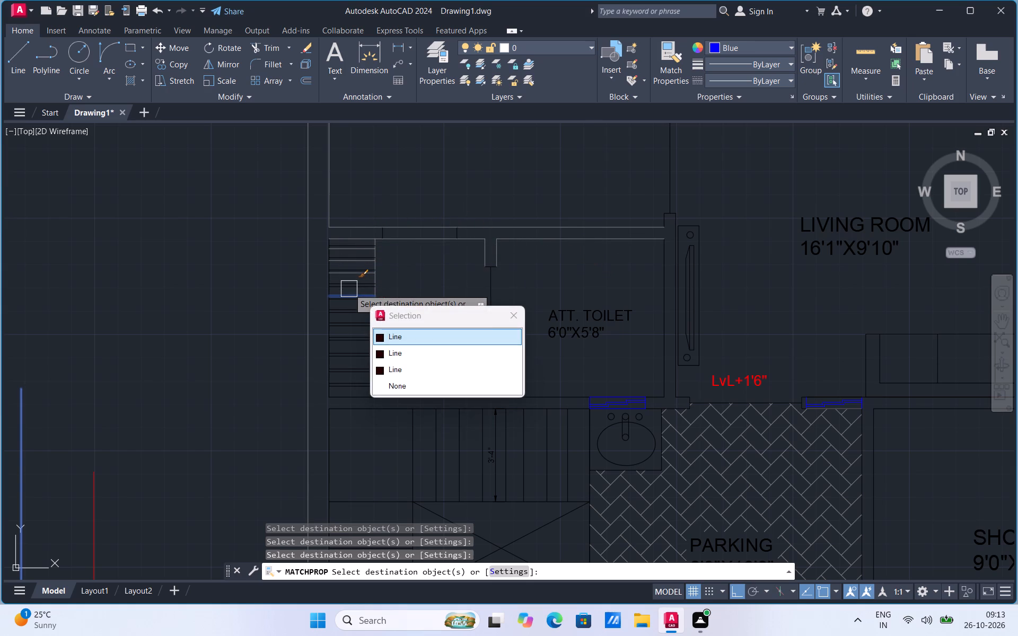
{"action": "left_click", "coordinate": [378, 352]}
{"action": "left_click", "coordinate": [348, 325]}
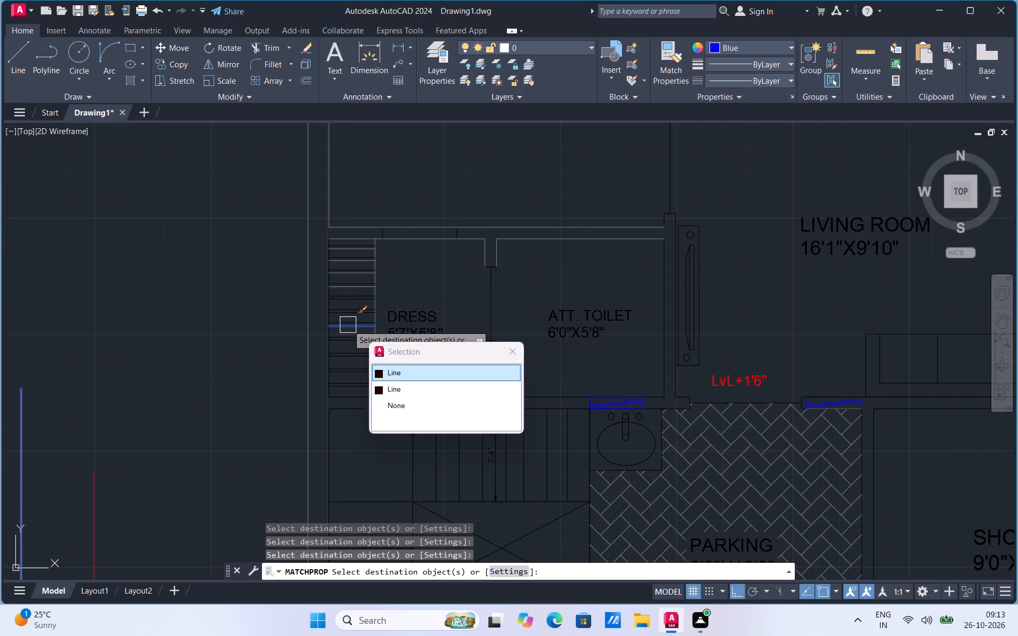
{"action": "left_click", "coordinate": [381, 374]}
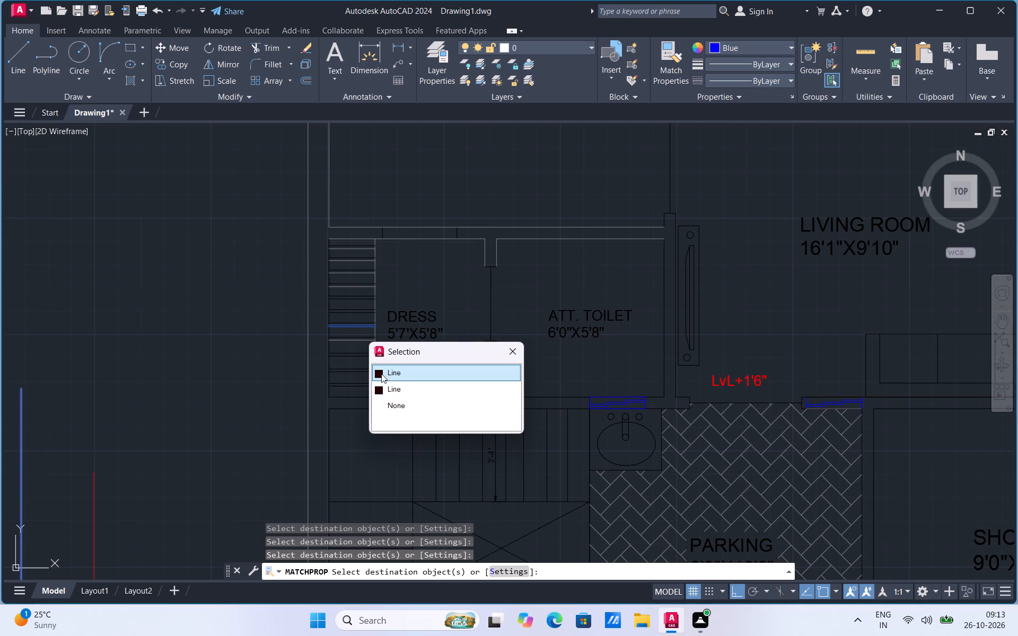
{"action": "left_click", "coordinate": [342, 309]}
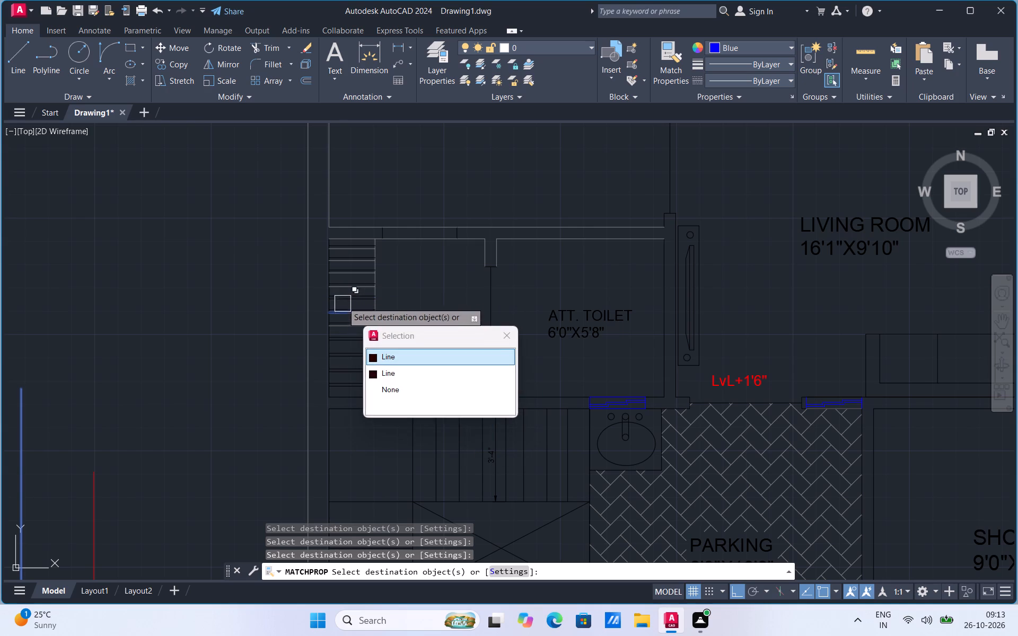
{"action": "left_click", "coordinate": [344, 294]}
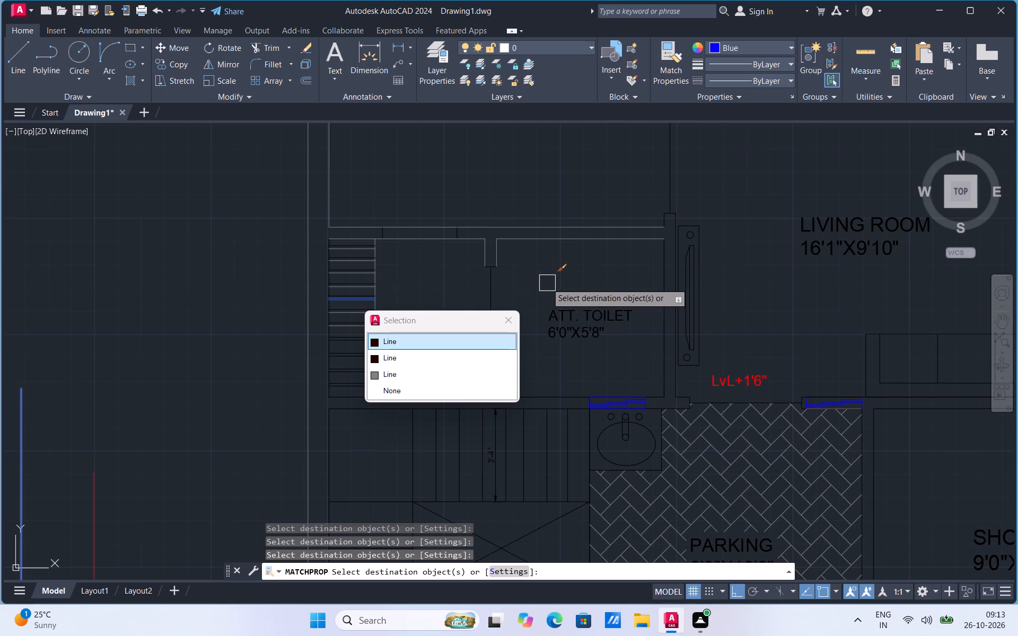
Apply the grey properties to the dress-toilet door line and the inner wall lines around the attached toilet.
{"action": "left_click", "coordinate": [495, 290]}
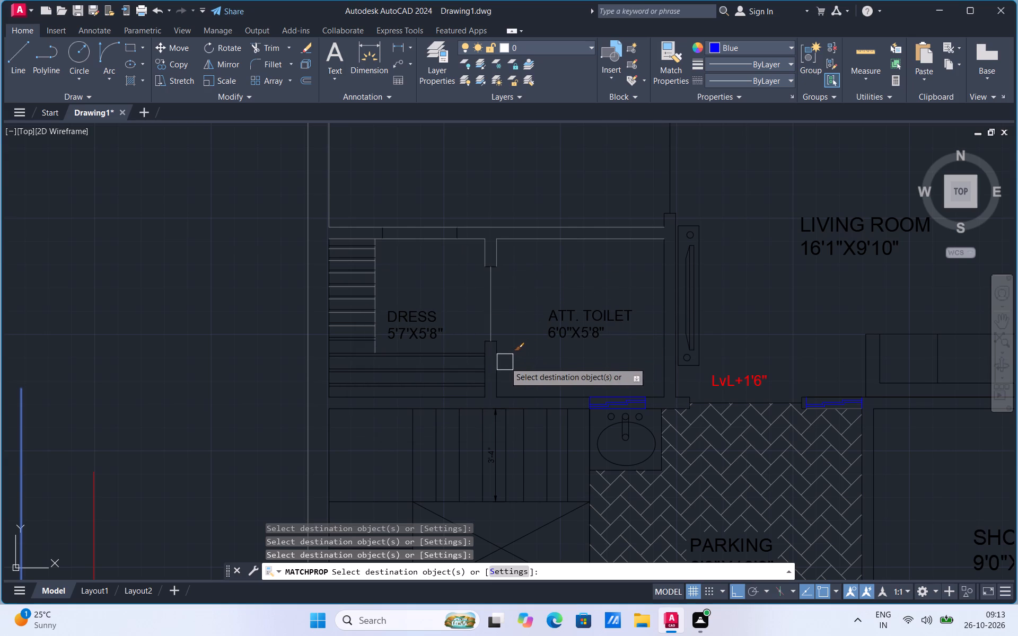
{"action": "left_click", "coordinate": [501, 377]}
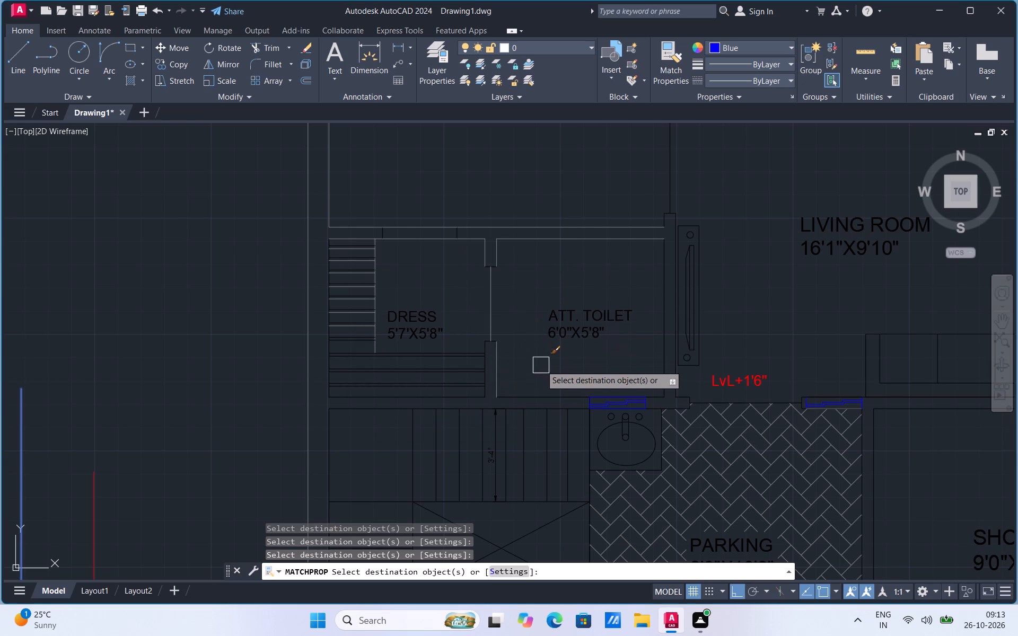
{"action": "left_click", "coordinate": [537, 396]}
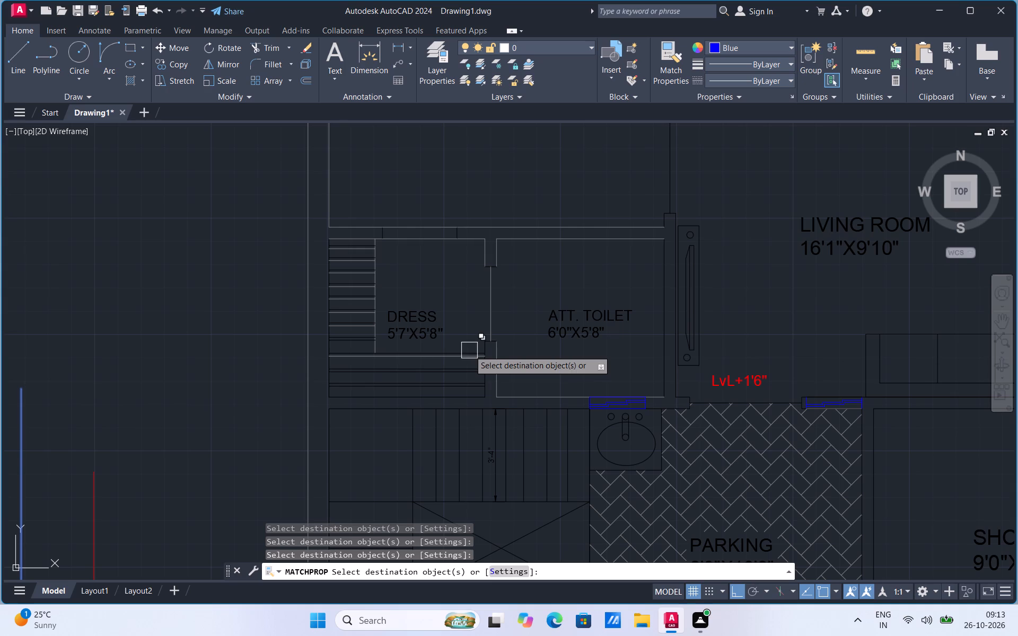
{"action": "left_click", "coordinate": [664, 272]}
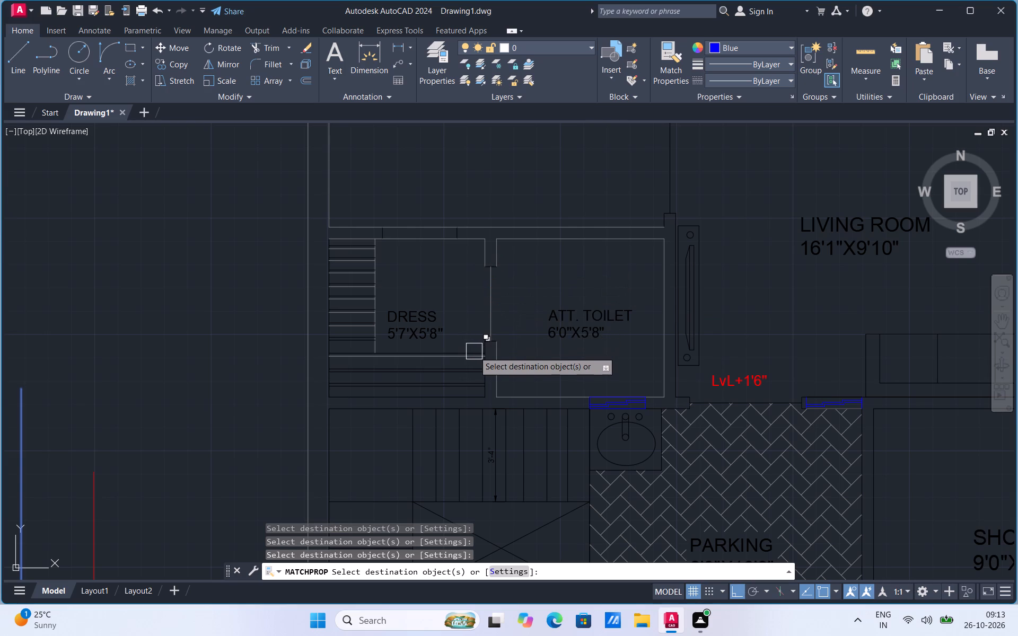
Apply the grey properties to the upper stair flight's tread lines, its 3'-4" dimension, and the surrounding stair wall and landing lines.
{"action": "left_click_drag", "start_coordinate": [414, 430], "coordinate": [430, 436]}
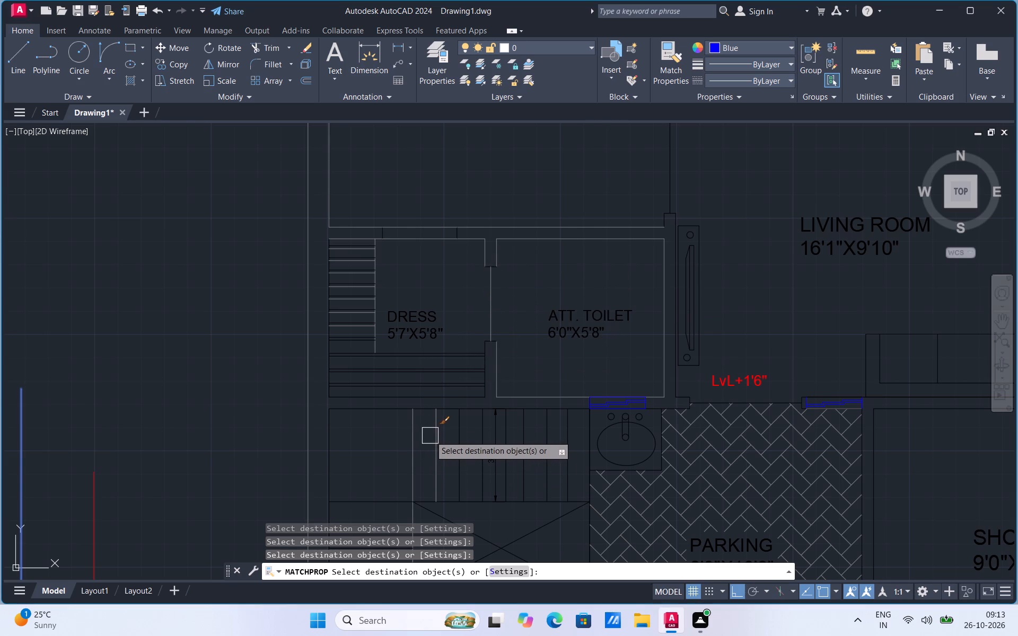
{"action": "left_click_drag", "start_coordinate": [430, 436], "coordinate": [431, 436]}
{"action": "left_click", "coordinate": [431, 436]}
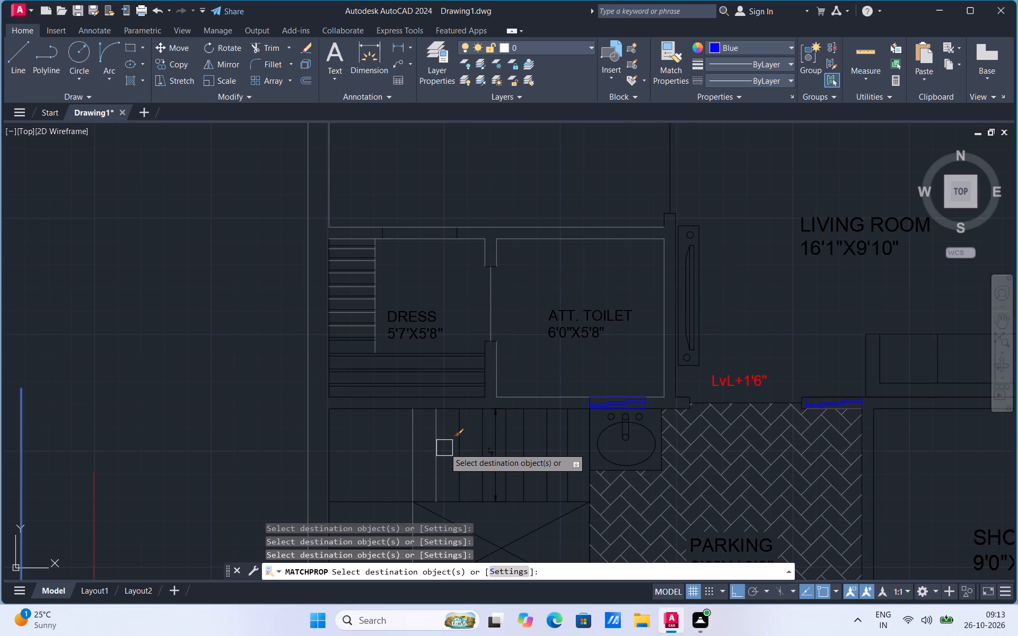
{"action": "left_click", "coordinate": [455, 451]}
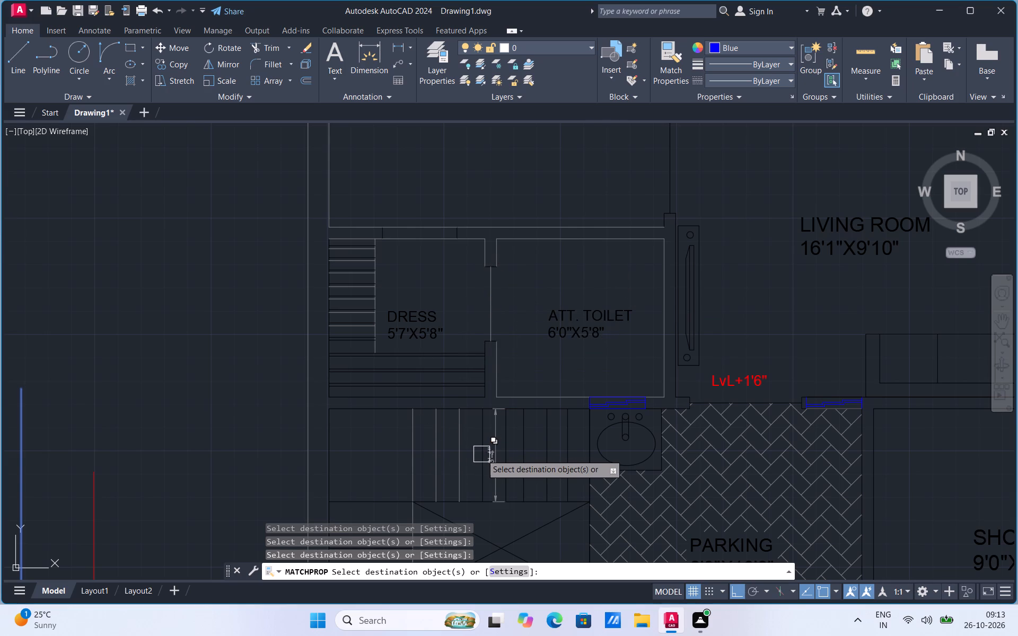
{"action": "left_click", "coordinate": [481, 454]}
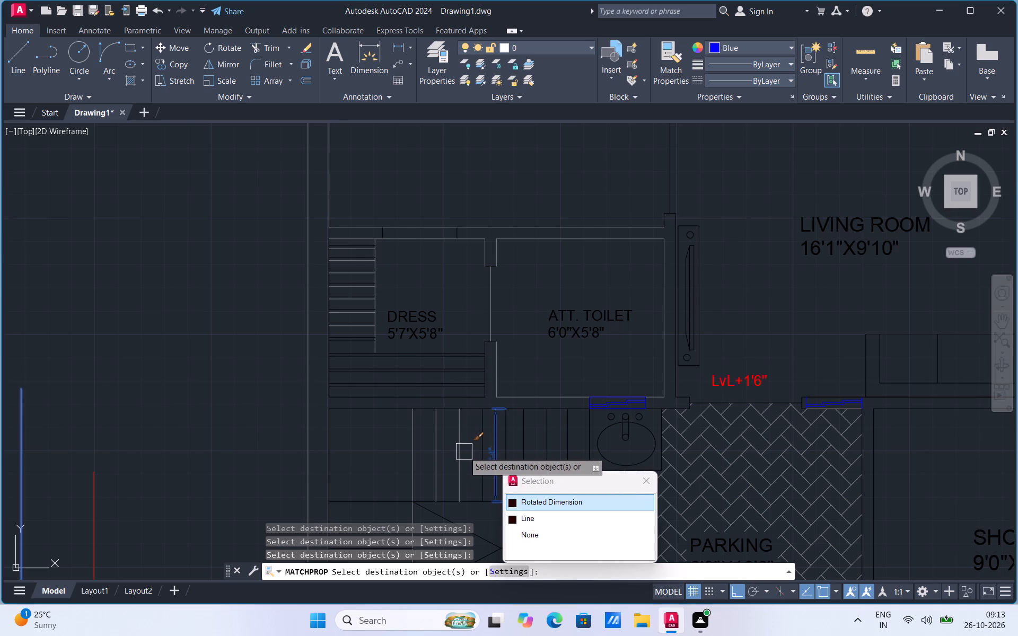
{"action": "left_click", "coordinate": [478, 435]}
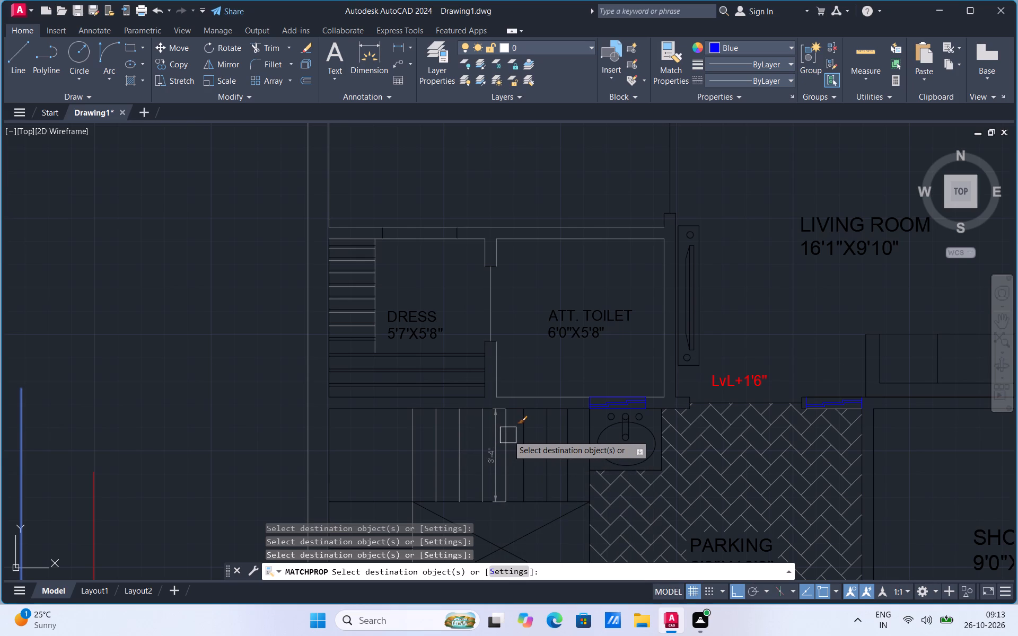
{"action": "left_click", "coordinate": [508, 435]}
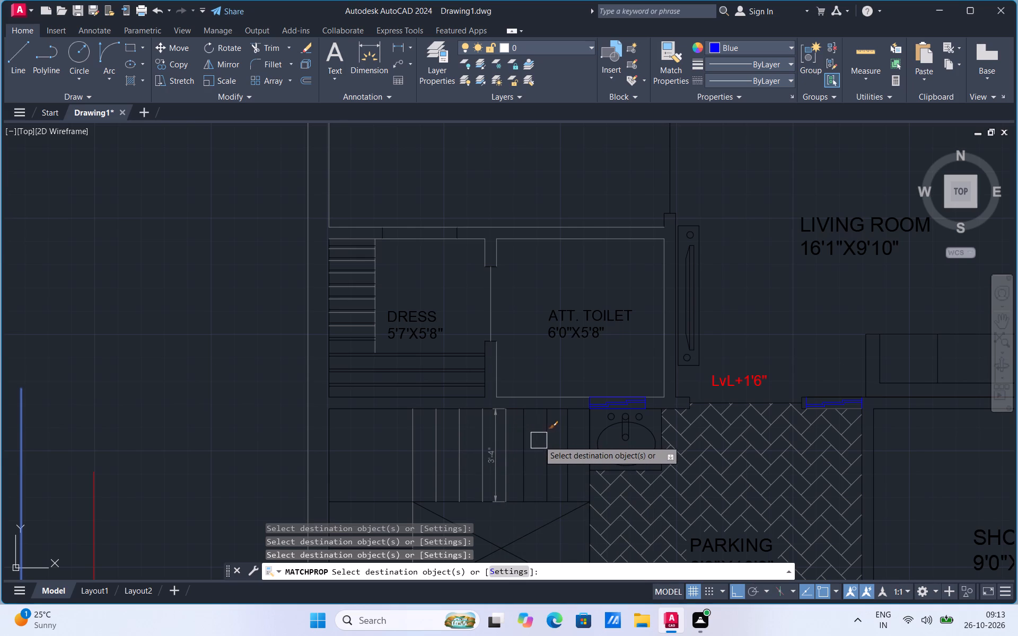
{"action": "left_click", "coordinate": [546, 464]}
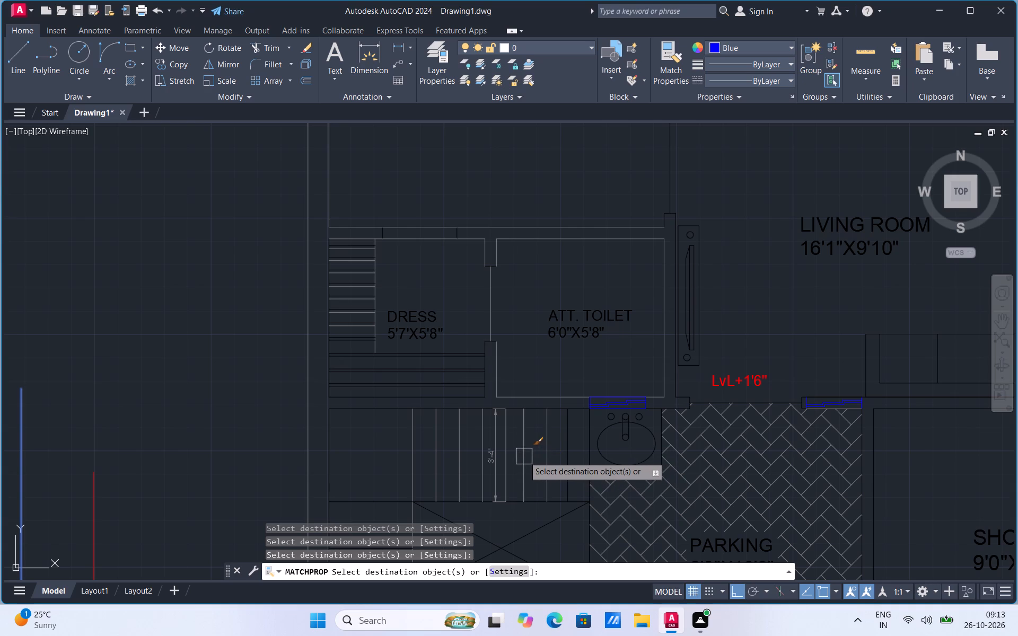
{"action": "left_click", "coordinate": [524, 456]}
{"action": "left_click", "coordinate": [567, 454]}
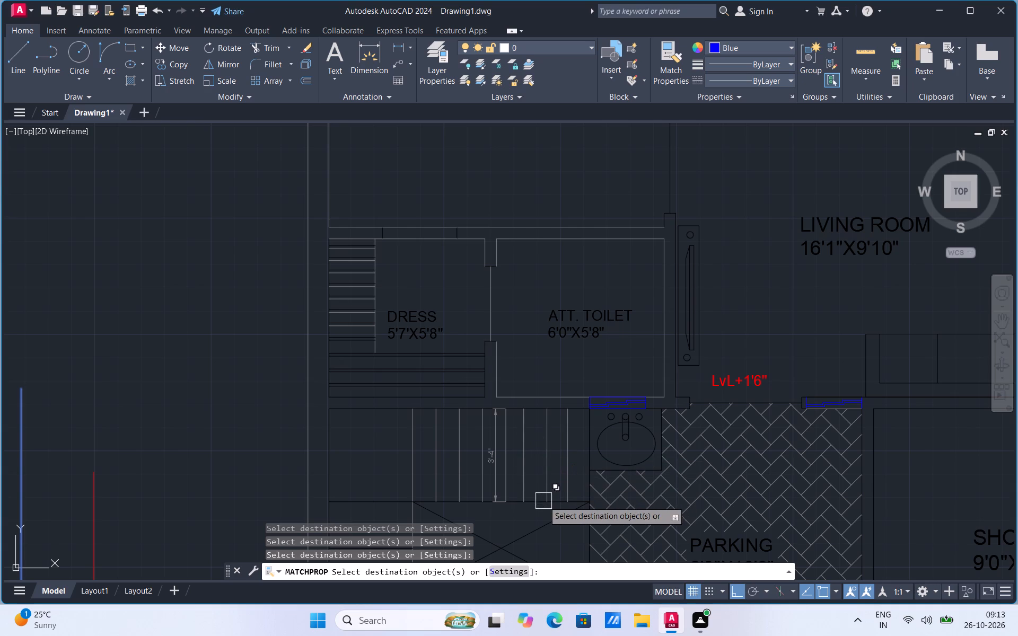
{"action": "left_click", "coordinate": [534, 504]}
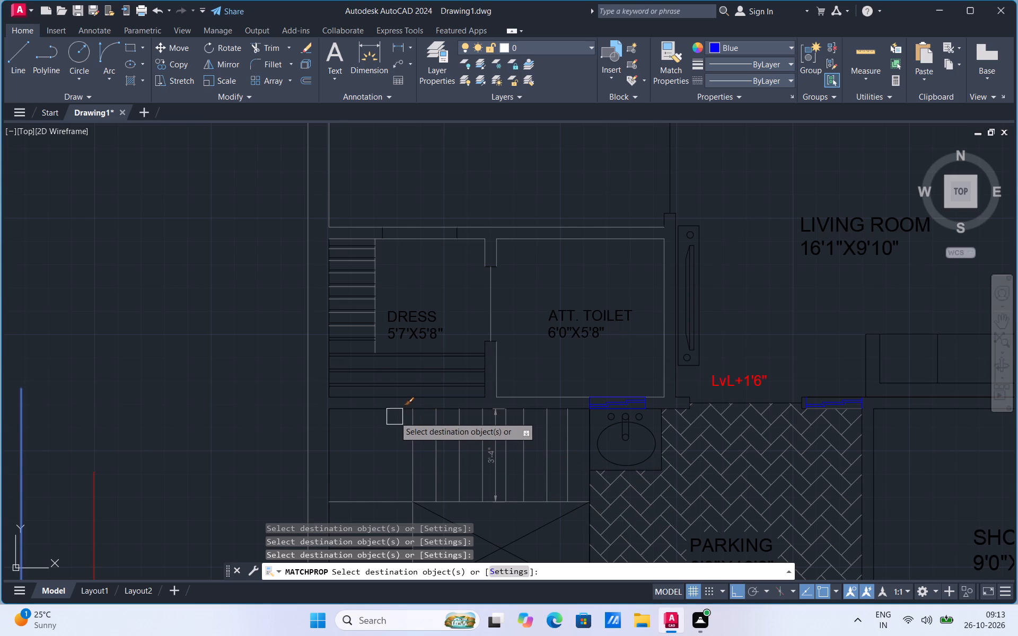
{"action": "left_click", "coordinate": [394, 413]}
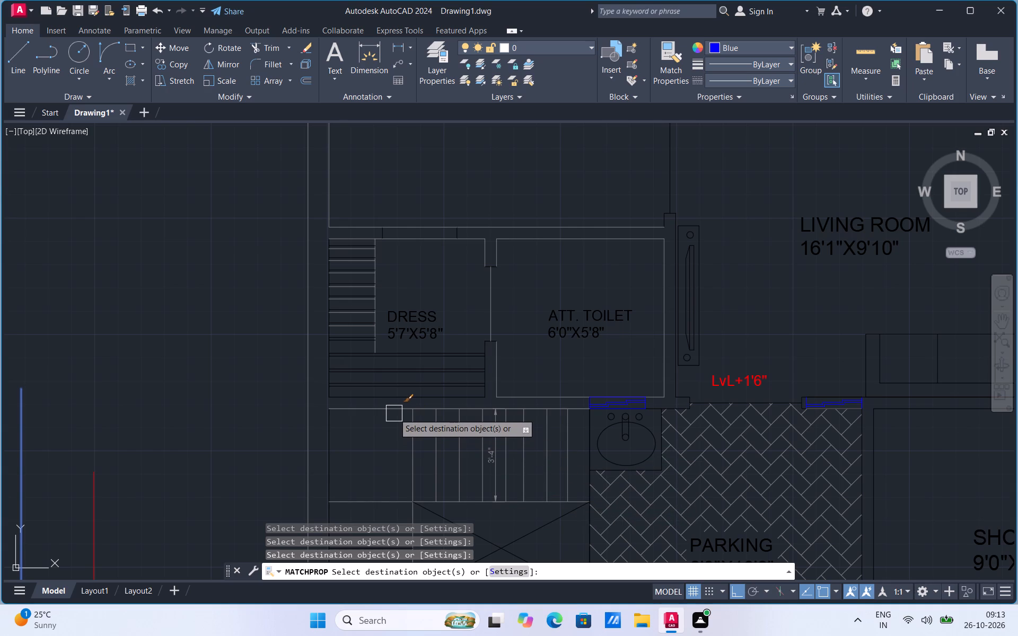
{"action": "left_click", "coordinate": [330, 445]}
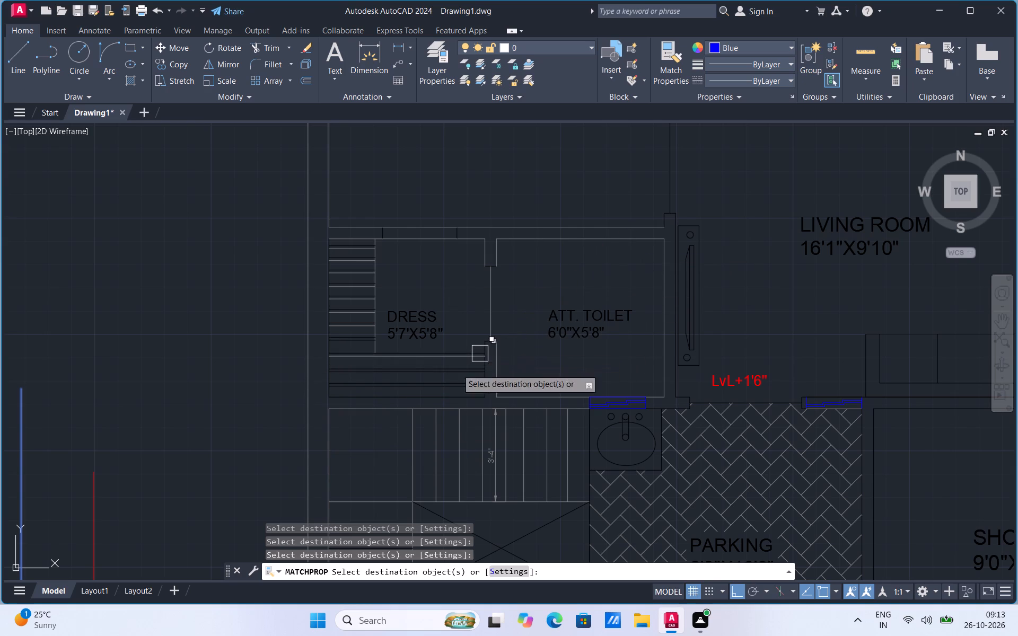
Match the grey properties onto the remaining lower shelf lines of the dress's side wardrobe and the DRESS room label.
{"action": "scroll", "coordinate": [394, 392], "scroll_direction": "up", "scroll_amount": 2}
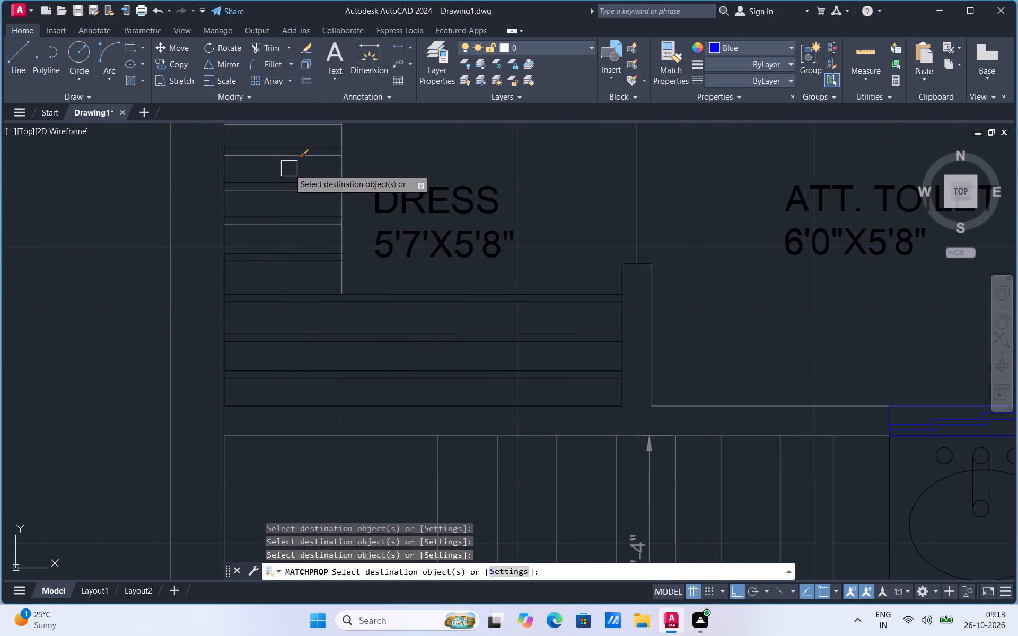
{"action": "left_click", "coordinate": [287, 178]}
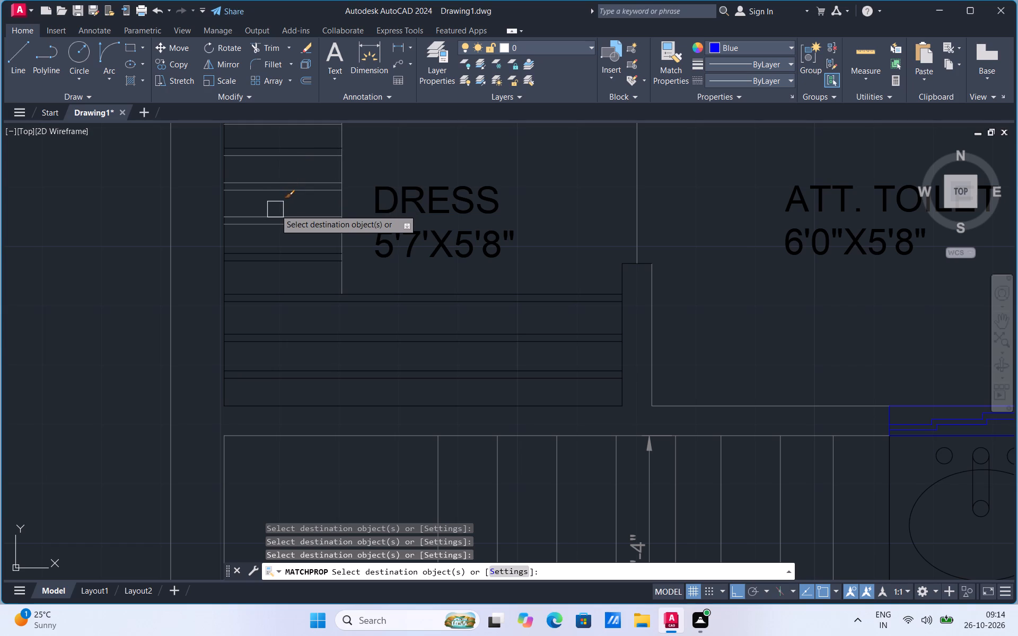
{"action": "left_click", "coordinate": [275, 209]}
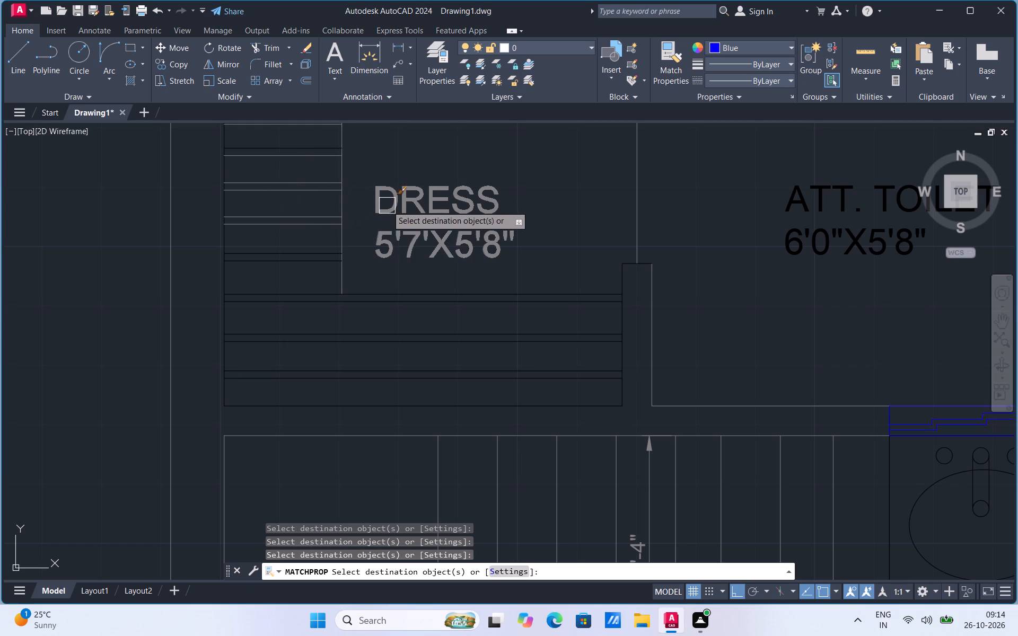
{"action": "left_click", "coordinate": [387, 206]}
{"action": "left_click", "coordinate": [324, 248]}
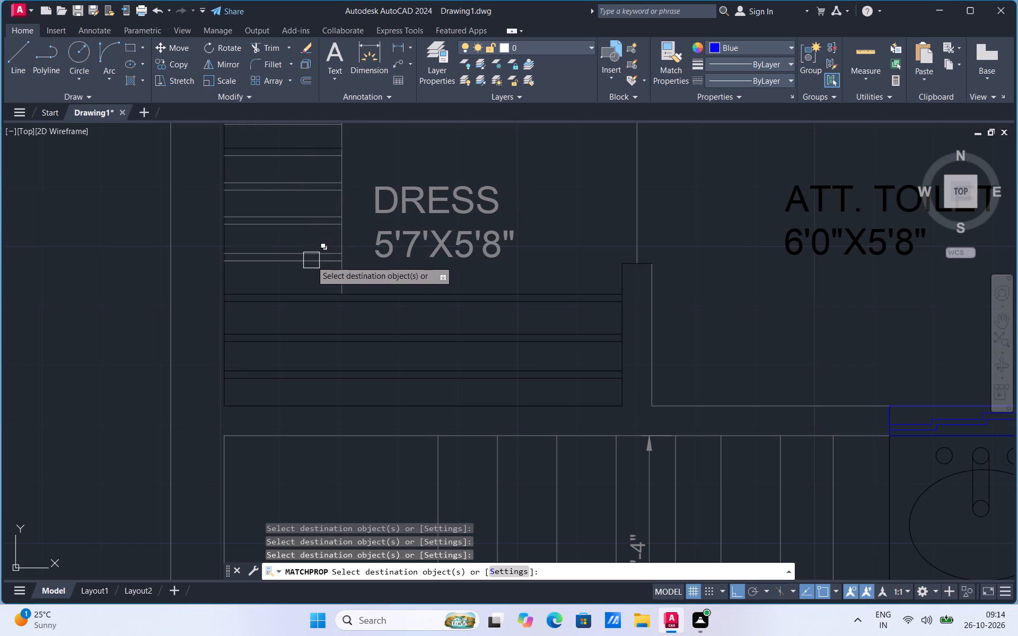
{"action": "left_click", "coordinate": [311, 261]}
{"action": "left_click", "coordinate": [220, 284]}
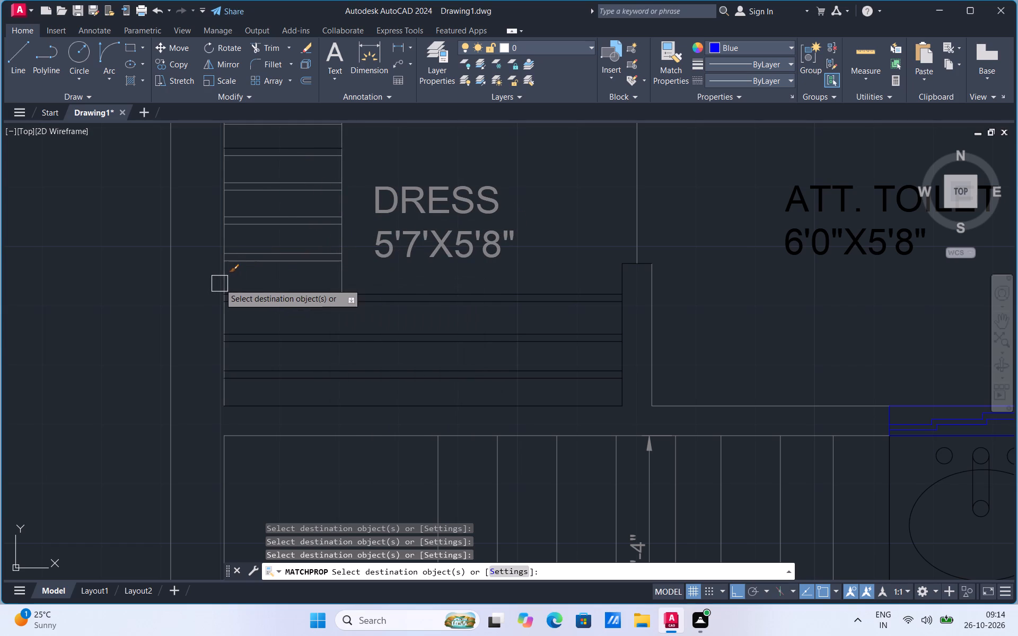
Apply the grey properties to the long shelf lines and back wall line of the dress's wardrobe beside the stairs.
{"action": "left_click", "coordinate": [386, 292]}
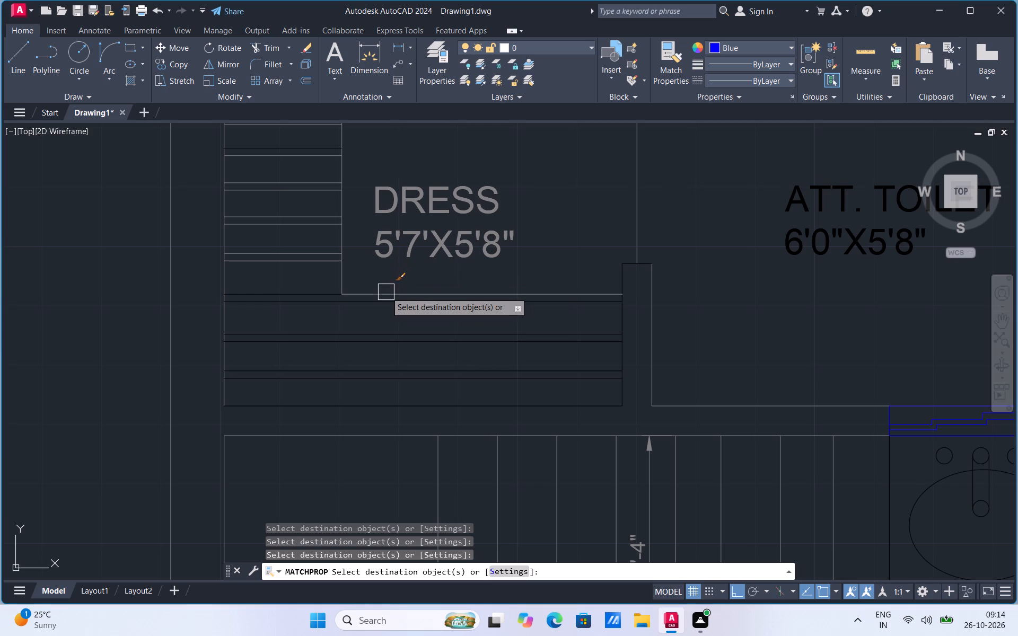
{"action": "left_click", "coordinate": [326, 291]}
{"action": "left_click", "coordinate": [337, 303]}
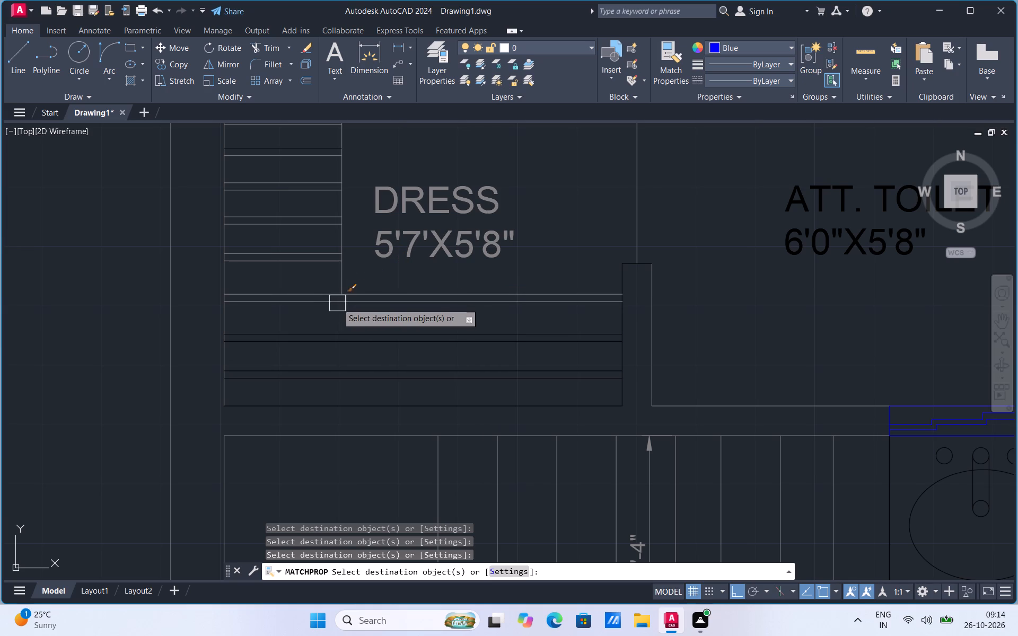
{"action": "left_click", "coordinate": [338, 332]}
{"action": "left_click_drag", "start_coordinate": [335, 346], "coordinate": [335, 353]}
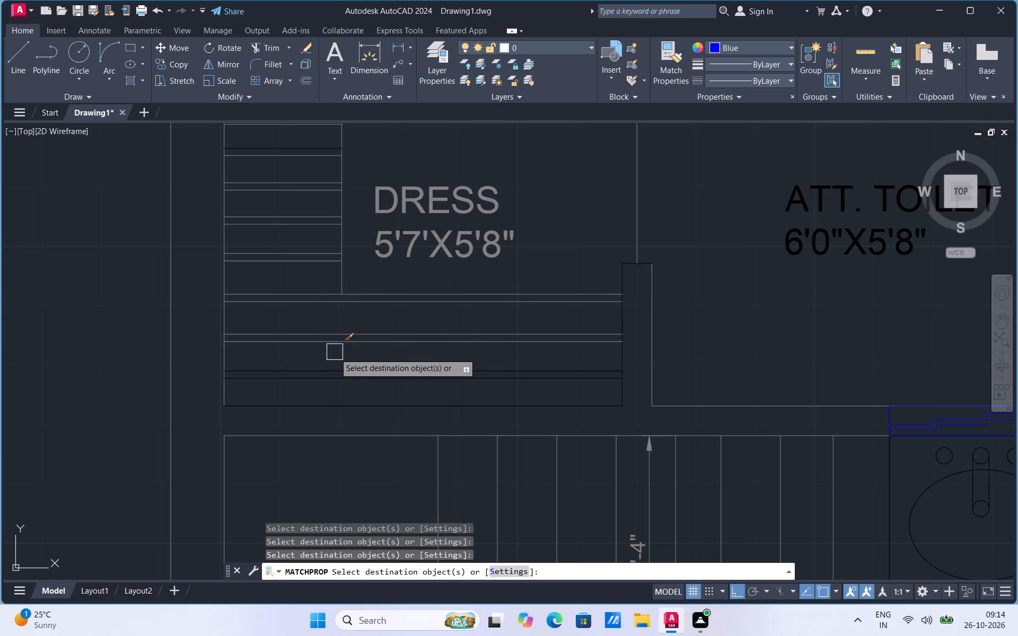
{"action": "left_click_drag", "start_coordinate": [335, 353], "coordinate": [335, 364]}
{"action": "left_click", "coordinate": [335, 364]}
{"action": "left_click", "coordinate": [335, 376]}
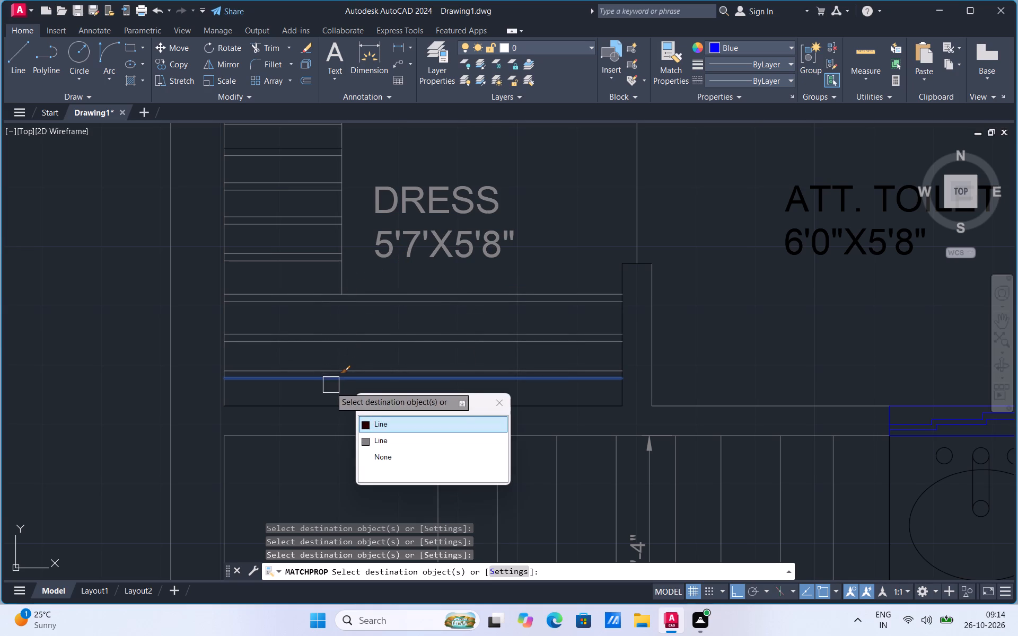
{"action": "left_click", "coordinate": [322, 409]}
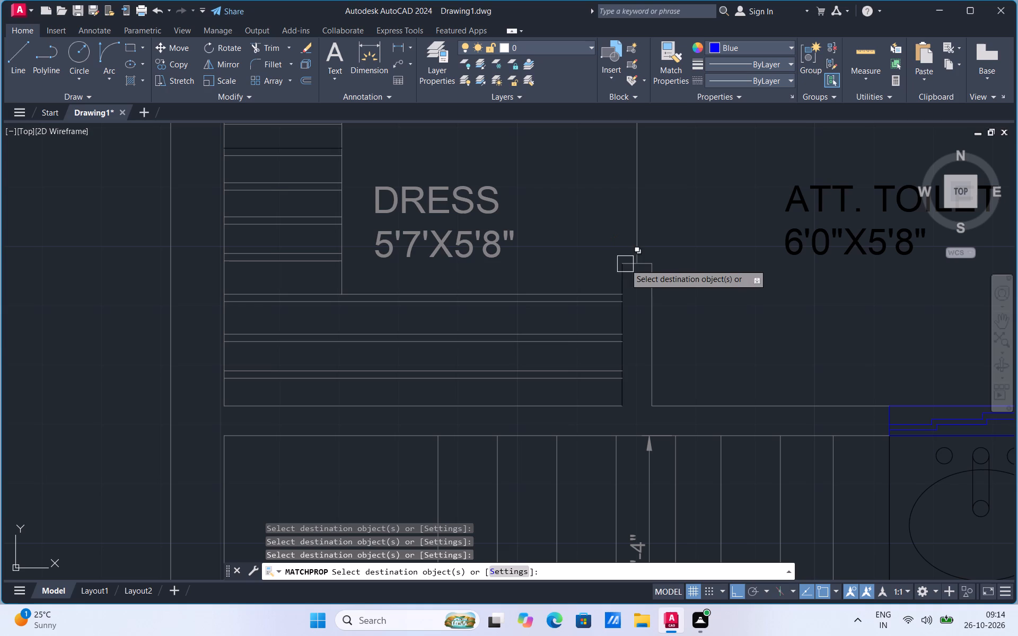
Apply the grey properties to the lower wall stub between the dress and attached toilet, and to the ATT. TOILET label.
{"action": "left_click", "coordinate": [614, 278]}
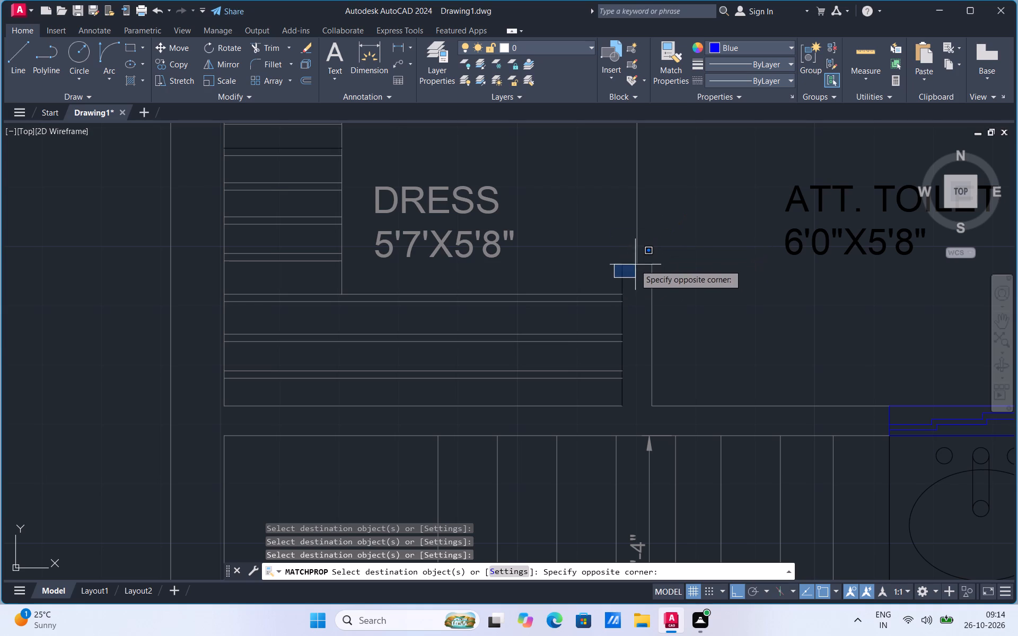
{"action": "left_click", "coordinate": [661, 242]}
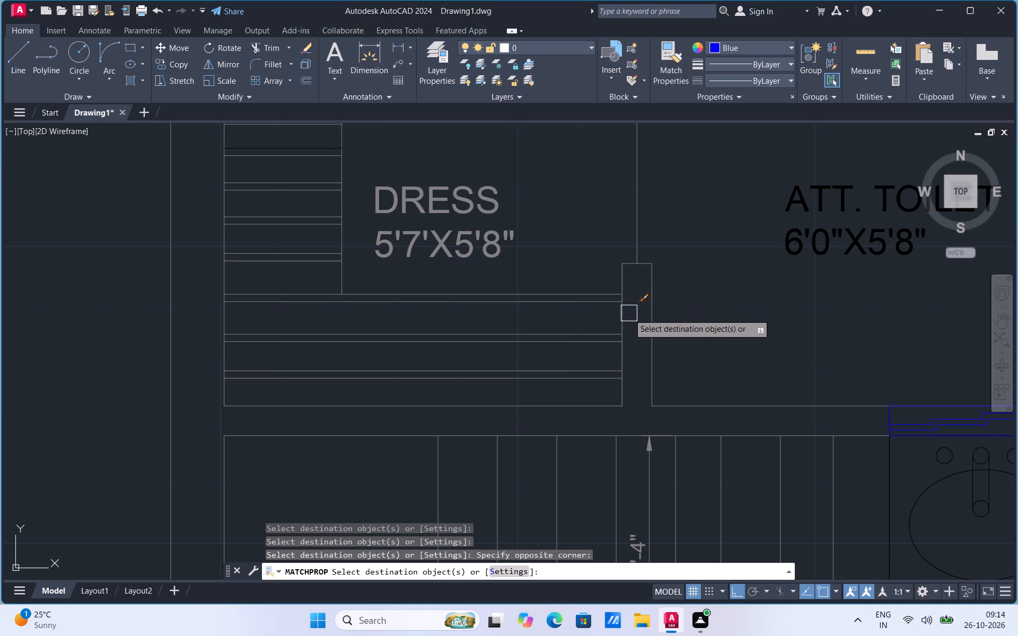
{"action": "left_click", "coordinate": [625, 315]}
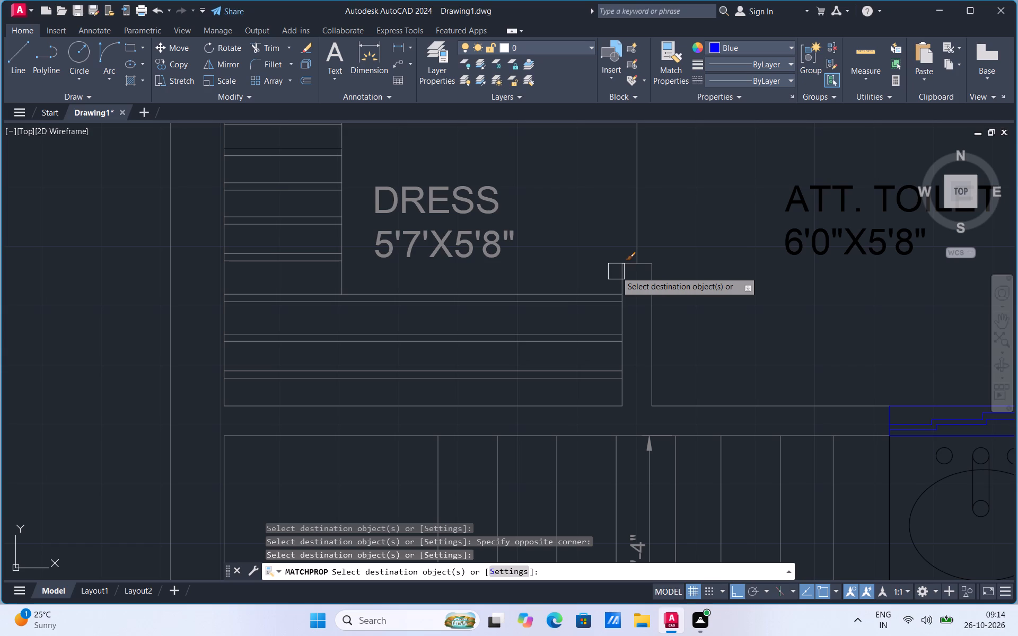
{"action": "left_click", "coordinate": [802, 254]}
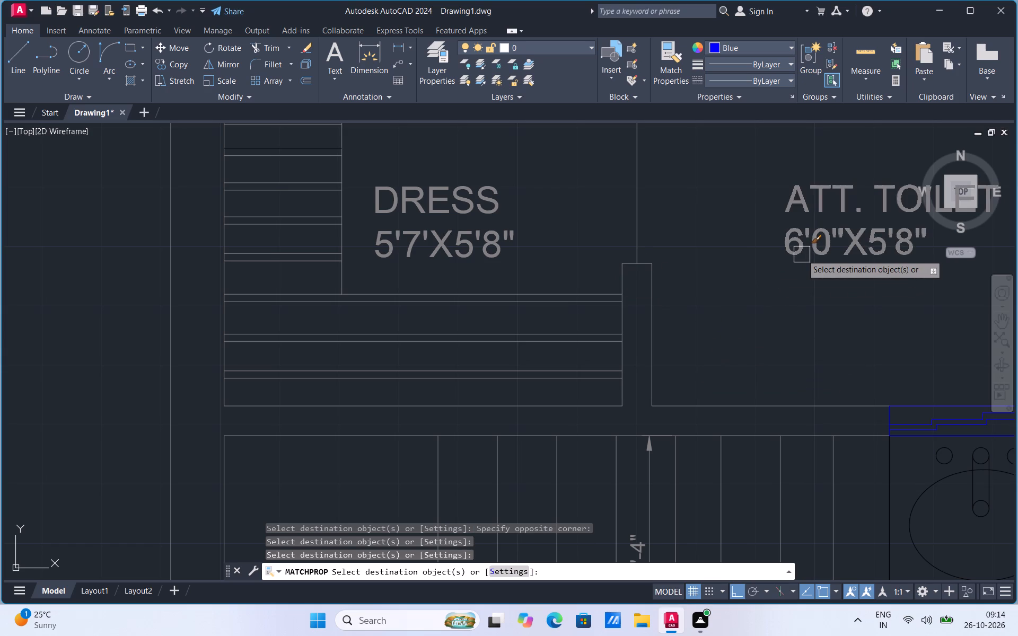
Apply the grey properties to one diagonal of the stairwell's crossed rectangle and the tread lines of the side stair flight.
{"action": "scroll", "coordinate": [672, 293], "scroll_direction": "down", "scroll_amount": 4}
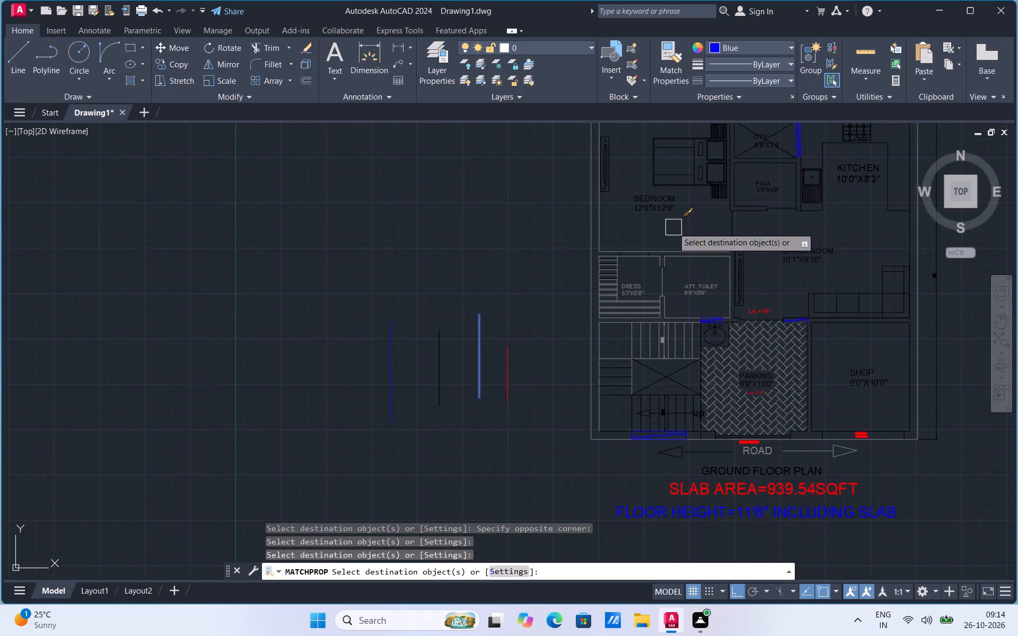
{"action": "scroll", "coordinate": [672, 228], "scroll_direction": "down", "scroll_amount": 2}
{"action": "scroll", "coordinate": [689, 307], "scroll_direction": "up", "scroll_amount": 4}
{"action": "scroll", "coordinate": [611, 295], "scroll_direction": "down", "scroll_amount": 1}
{"action": "scroll", "coordinate": [615, 242], "scroll_direction": "up", "scroll_amount": 2}
{"action": "scroll", "coordinate": [615, 244], "scroll_direction": "down", "scroll_amount": 2}
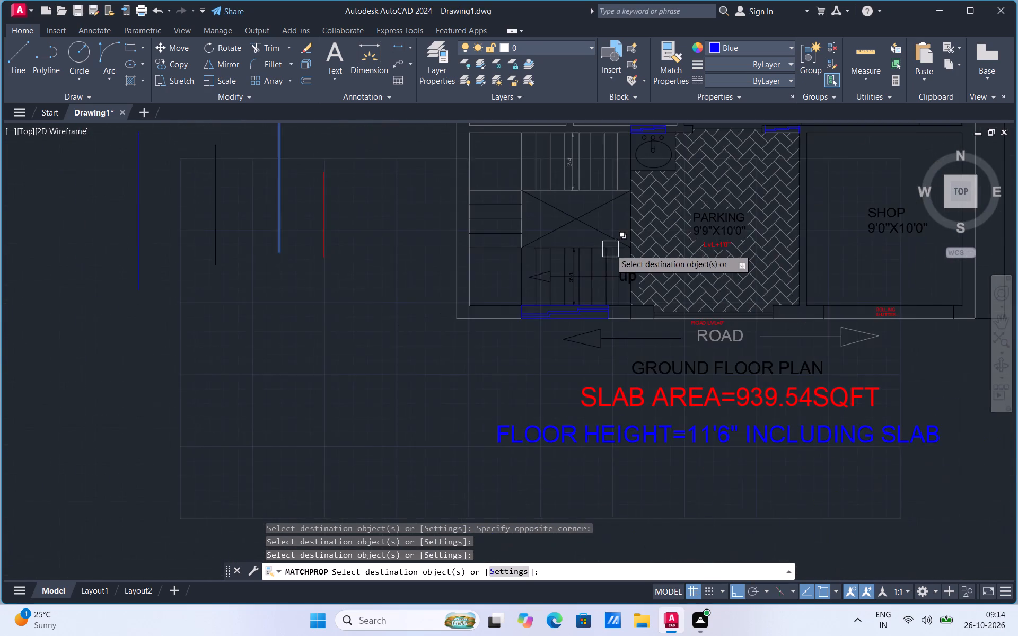
{"action": "scroll", "coordinate": [621, 191], "scroll_direction": "up", "scroll_amount": 2}
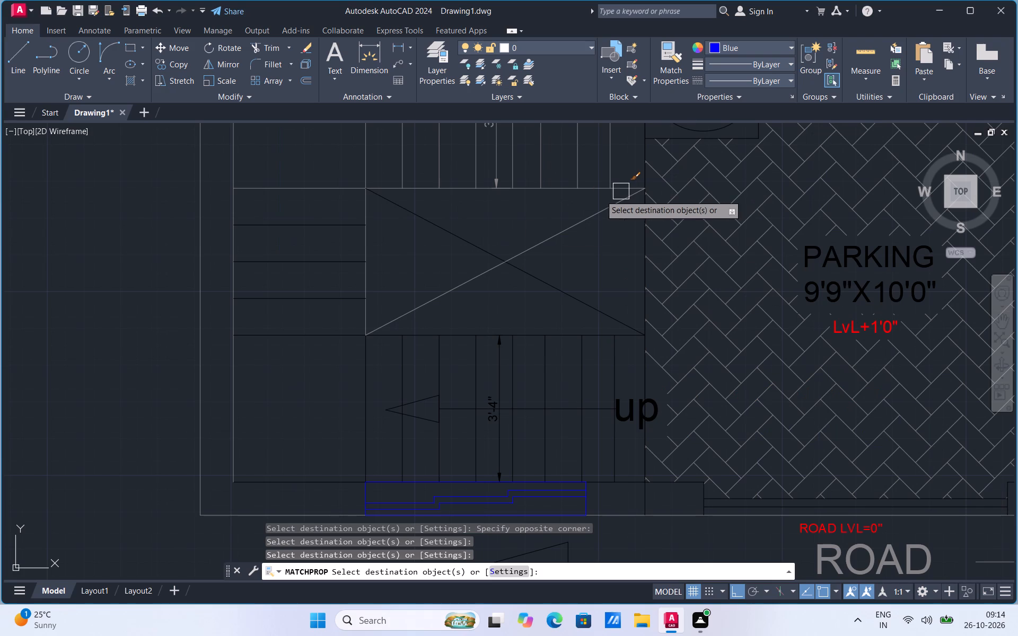
{"action": "left_click", "coordinate": [436, 235]}
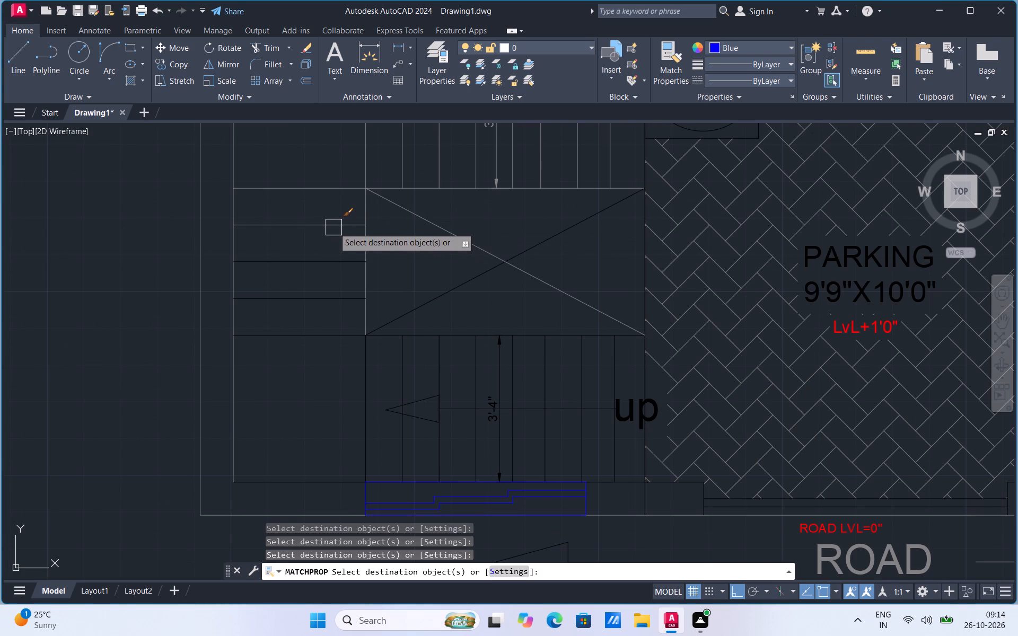
{"action": "left_click", "coordinate": [334, 227]}
{"action": "left_click_drag", "start_coordinate": [322, 266], "coordinate": [312, 299]}
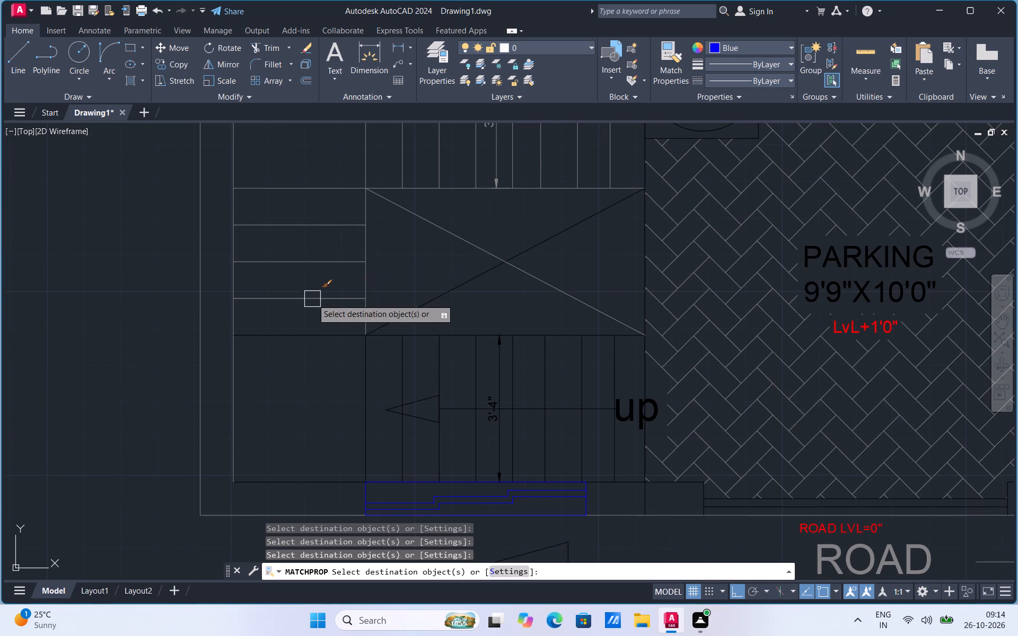
{"action": "left_click_drag", "start_coordinate": [312, 299], "coordinate": [312, 300]}
{"action": "left_click_drag", "start_coordinate": [312, 300], "coordinate": [304, 334]}
{"action": "left_click", "coordinate": [304, 334]}
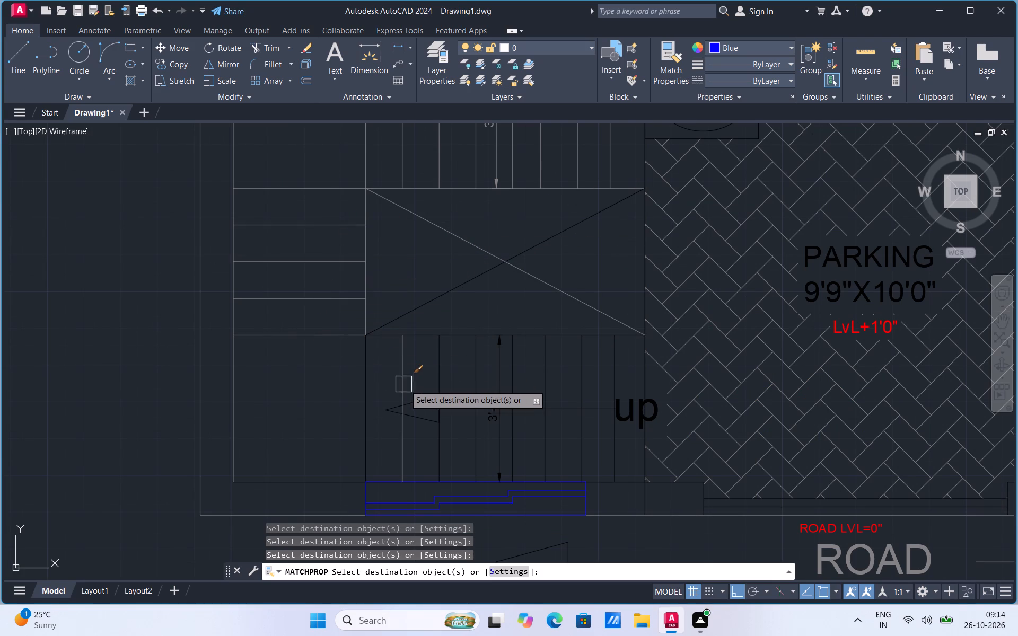
Apply the grey properties to the stair's up arrow, first lower-flight lines, bottom wall line, second stairwell diagonal and the stairwell's lower edge.
{"action": "left_click", "coordinate": [417, 396]}
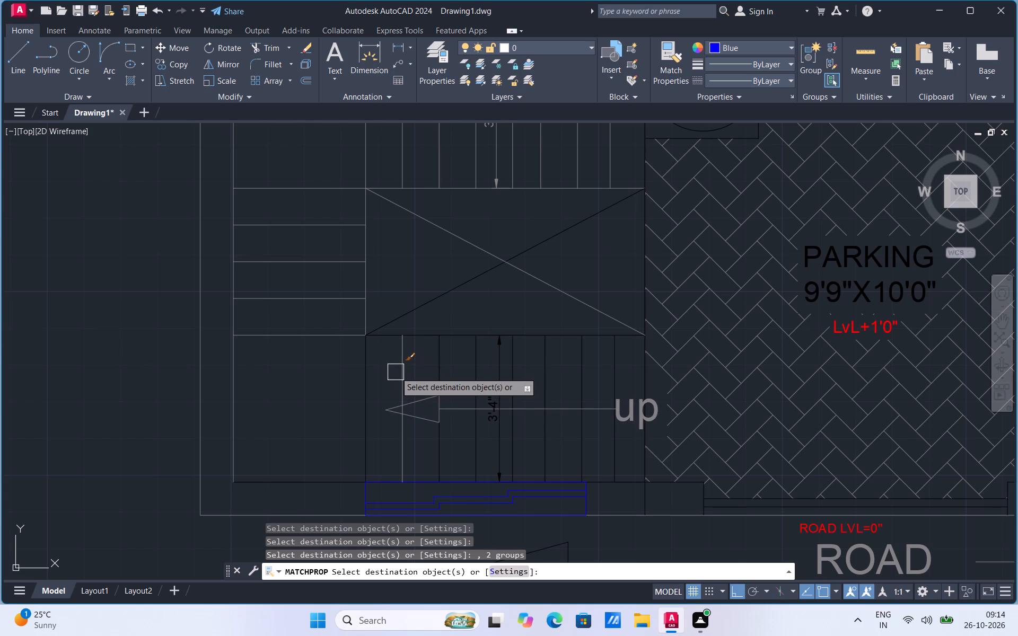
{"action": "left_click_drag", "start_coordinate": [396, 372], "coordinate": [367, 381]}
{"action": "left_click", "coordinate": [367, 381]}
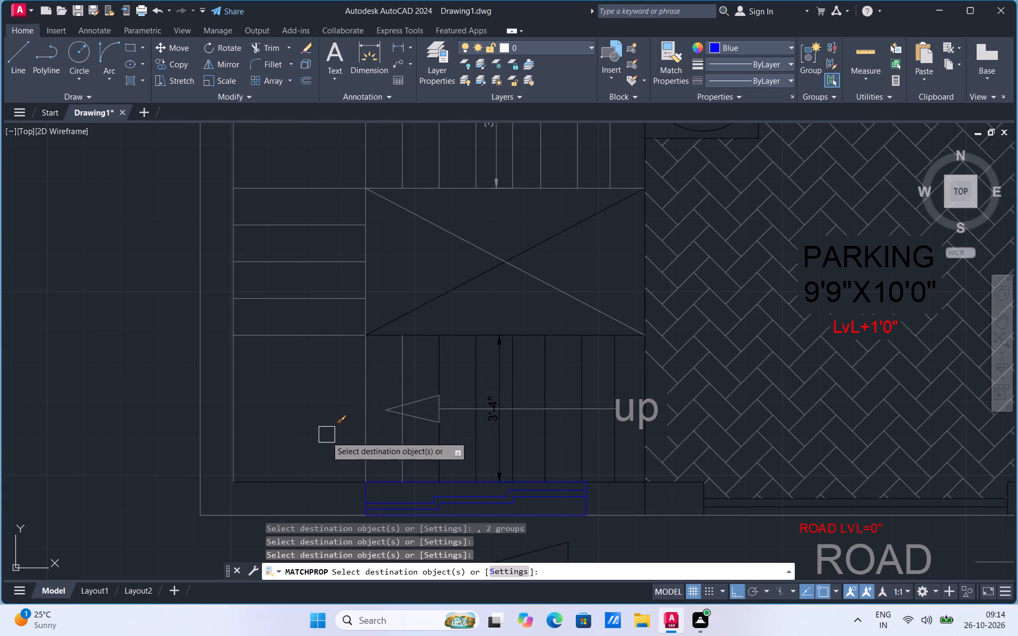
{"action": "left_click", "coordinate": [310, 480]}
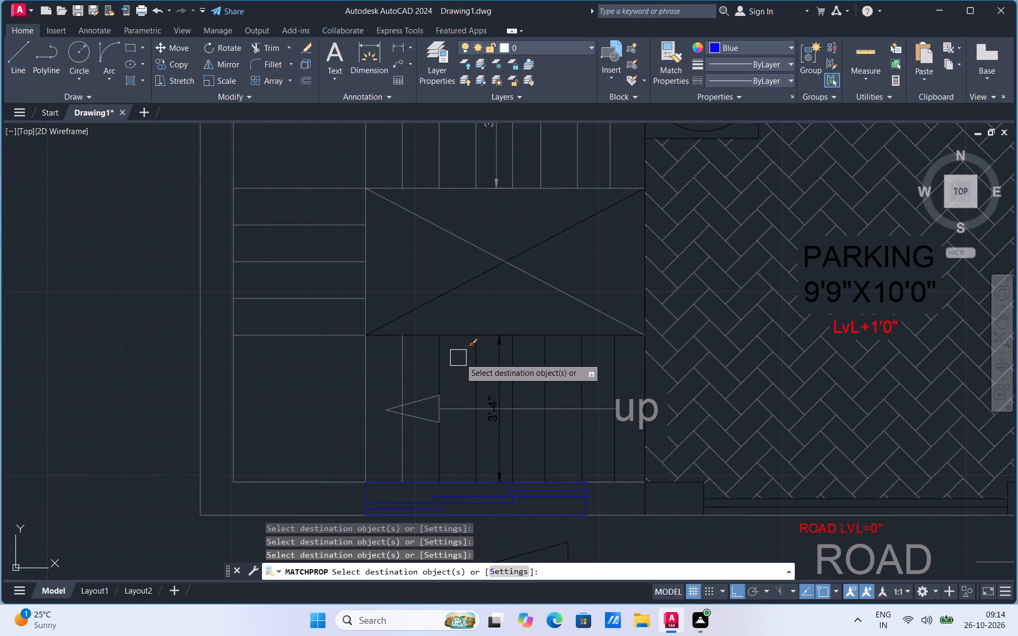
{"action": "left_click_drag", "start_coordinate": [445, 295], "coordinate": [454, 333]}
{"action": "left_click_drag", "start_coordinate": [454, 333], "coordinate": [442, 358]}
Apply the grey properties to the remaining lower stair flight tread lines and its 3'-4" dimension.
{"action": "left_click", "coordinate": [442, 358]}
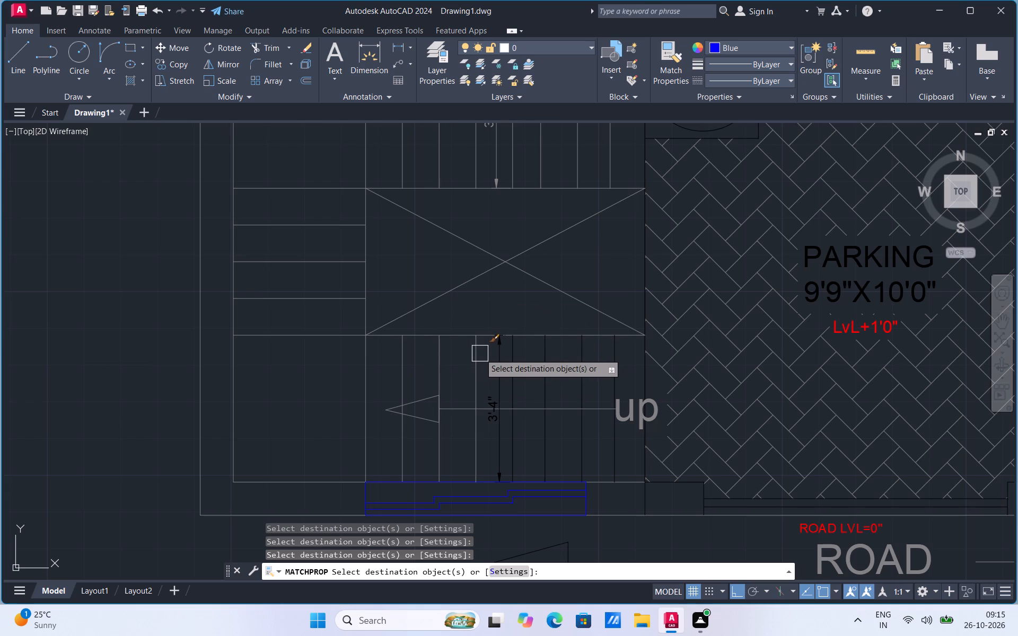
{"action": "left_click_drag", "start_coordinate": [480, 354], "coordinate": [498, 374]}
{"action": "left_click_drag", "start_coordinate": [498, 374], "coordinate": [499, 374]}
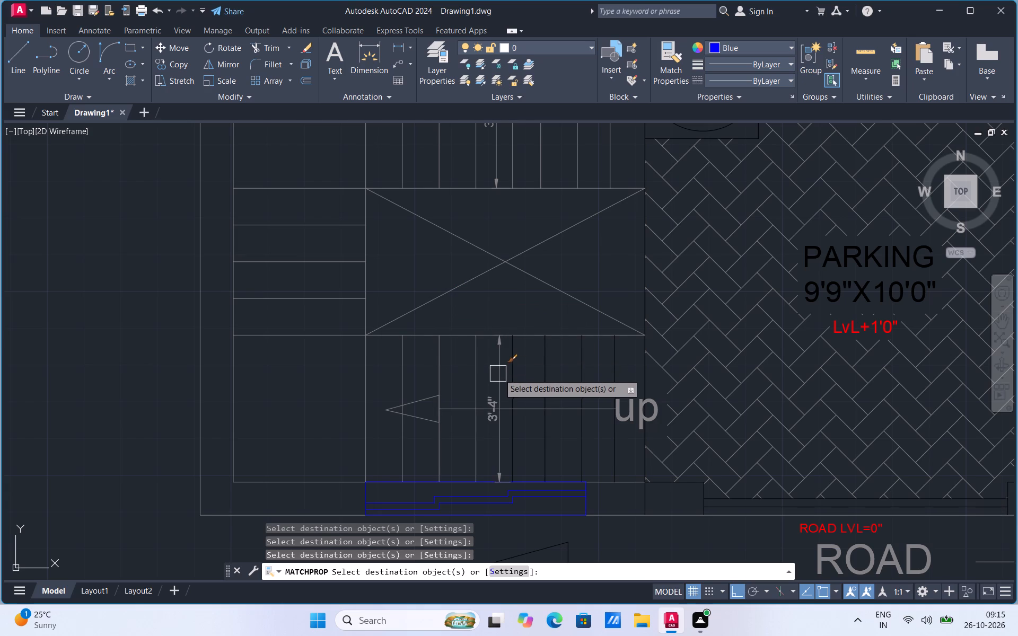
{"action": "left_click_drag", "start_coordinate": [499, 374], "coordinate": [517, 377]}
{"action": "left_click_drag", "start_coordinate": [517, 377], "coordinate": [548, 378]}
{"action": "left_click", "coordinate": [548, 378]}
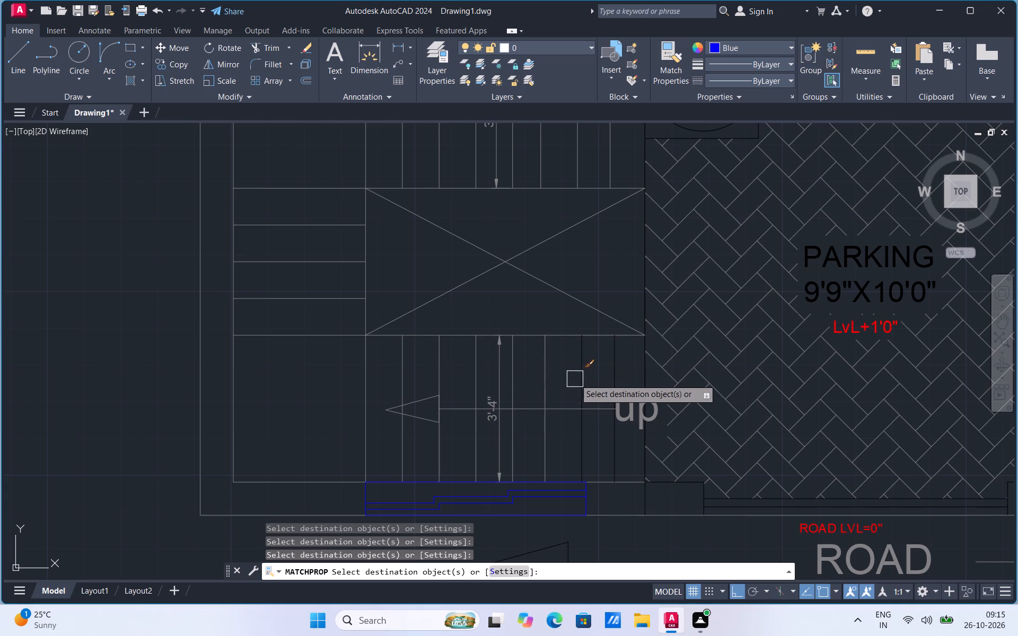
{"action": "left_click_drag", "start_coordinate": [575, 379], "coordinate": [612, 381]}
{"action": "left_click_drag", "start_coordinate": [612, 381], "coordinate": [637, 386]}
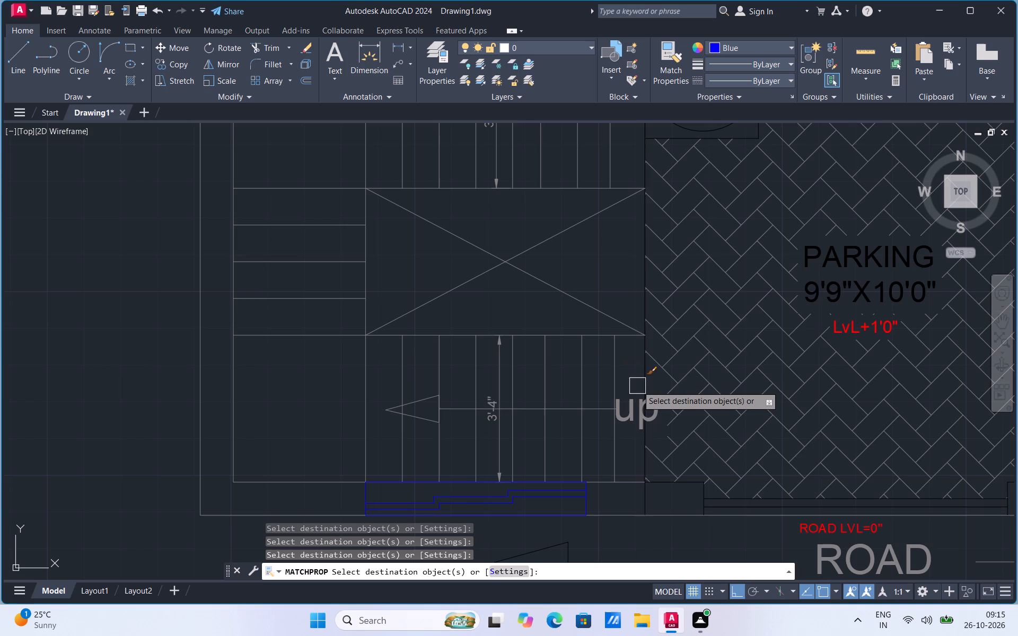
Apply the grey properties to the wall line between stairs and parking, the adjoining front wall end, and the parking entrance line.
{"action": "left_click_drag", "start_coordinate": [637, 386], "coordinate": [640, 386]}
{"action": "left_click_drag", "start_coordinate": [640, 386], "coordinate": [662, 506]}
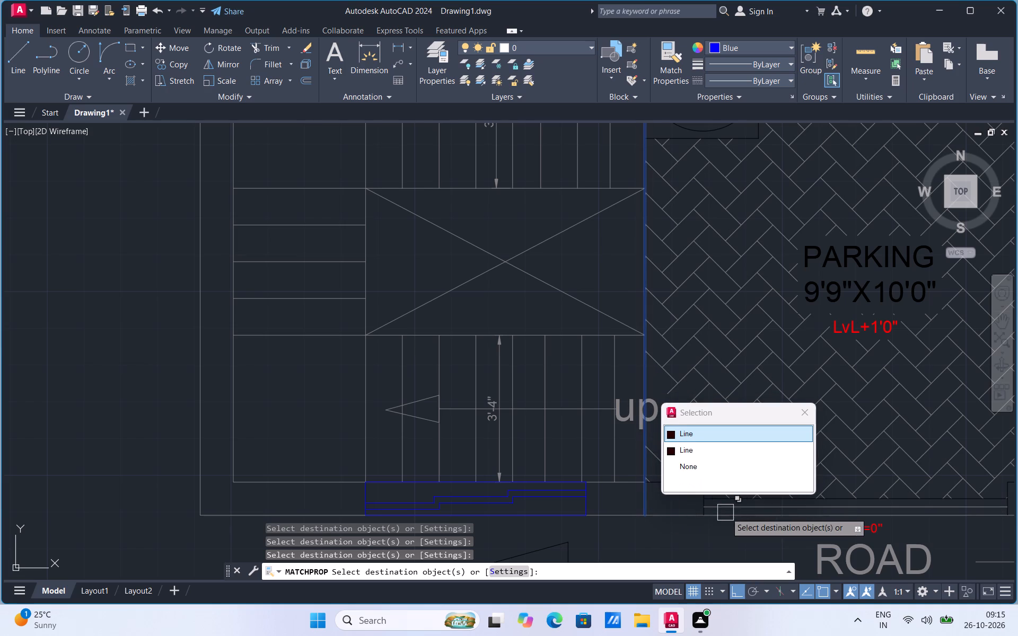
{"action": "left_click", "coordinate": [734, 514]}
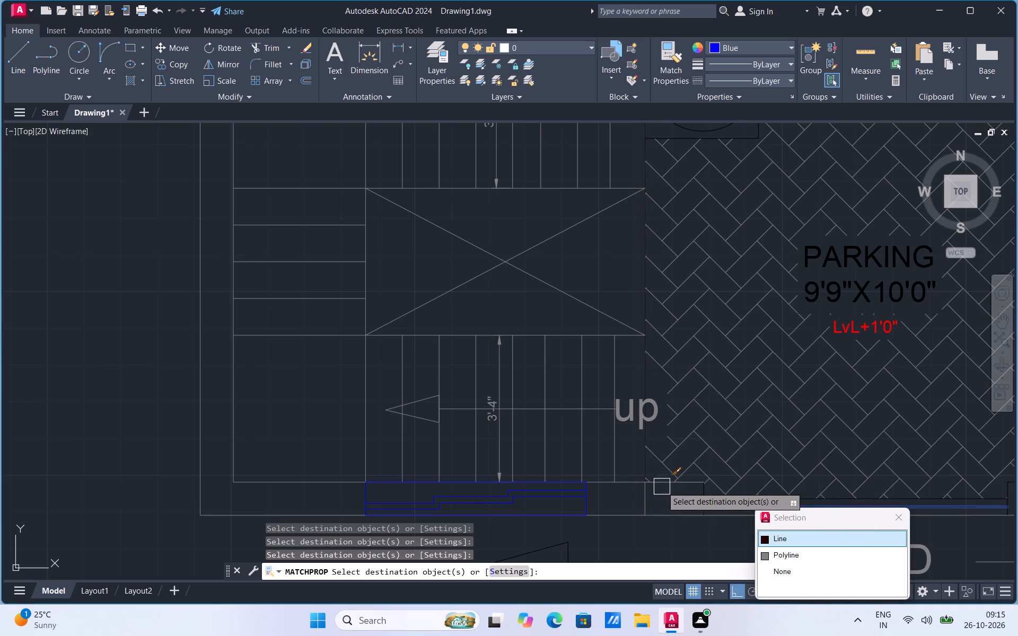
{"action": "left_click_drag", "start_coordinate": [682, 488], "coordinate": [704, 495]}
{"action": "left_click", "coordinate": [704, 495]}
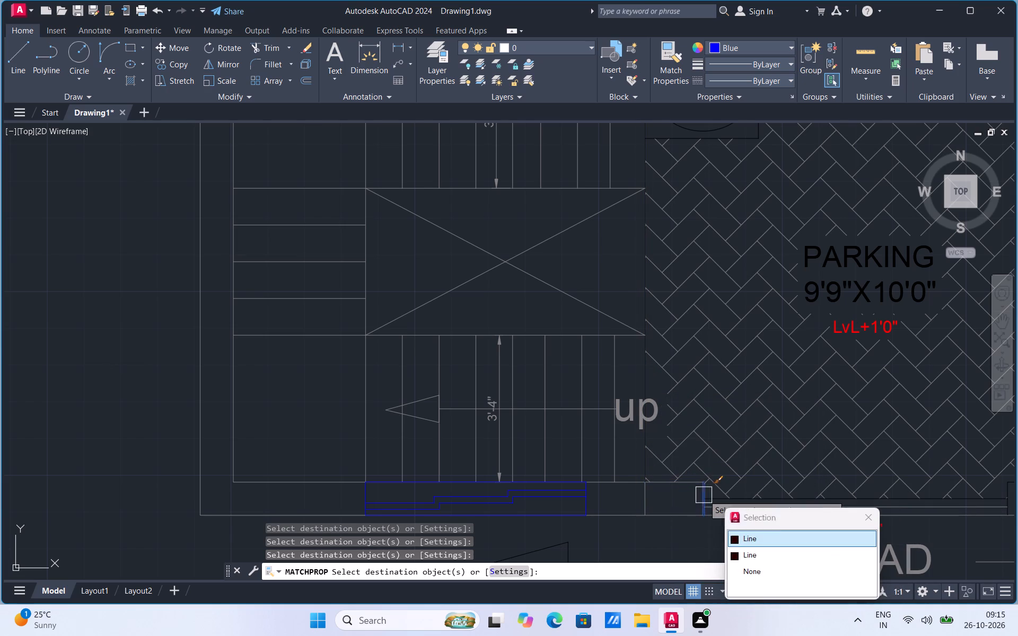
Apply the grey properties to the living room's wall unit and the toilet-side wall lines behind it, including both wall ends.
{"action": "scroll", "coordinate": [567, 521], "scroll_direction": "down", "scroll_amount": 3}
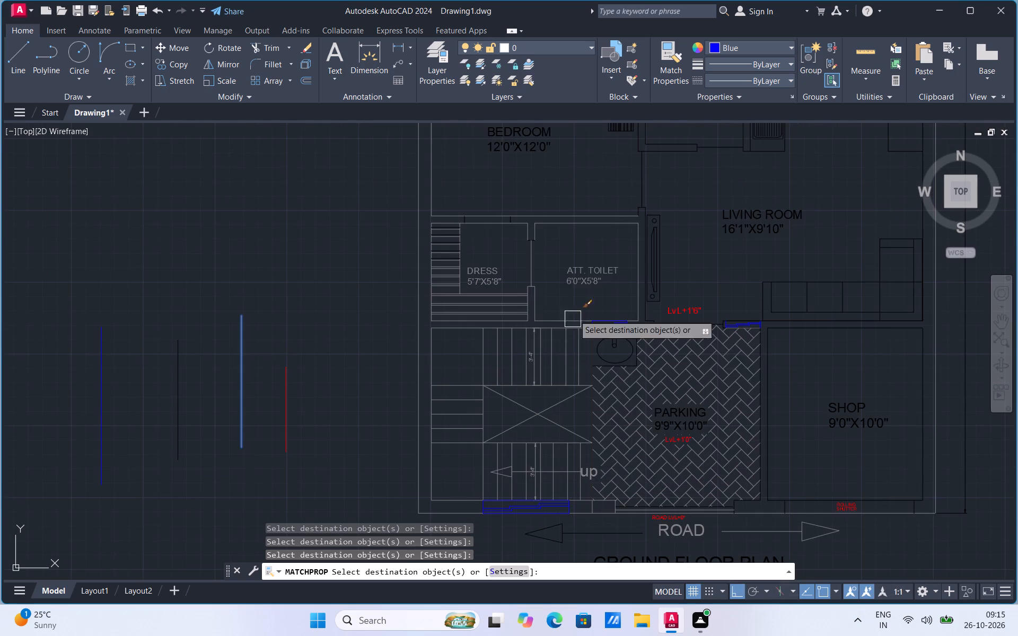
{"action": "scroll", "coordinate": [660, 238], "scroll_direction": "up", "scroll_amount": 2}
{"action": "left_click", "coordinate": [660, 238]}
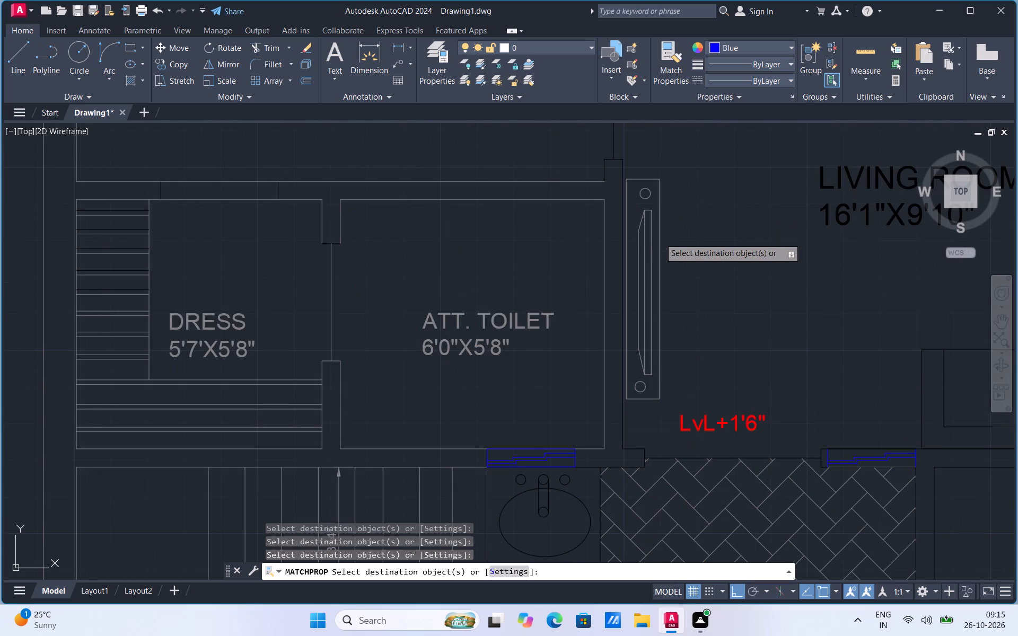
{"action": "left_click_drag", "start_coordinate": [624, 169], "coordinate": [604, 168]}
{"action": "left_click", "coordinate": [604, 168]}
{"action": "left_click_drag", "start_coordinate": [609, 143], "coordinate": [604, 155]}
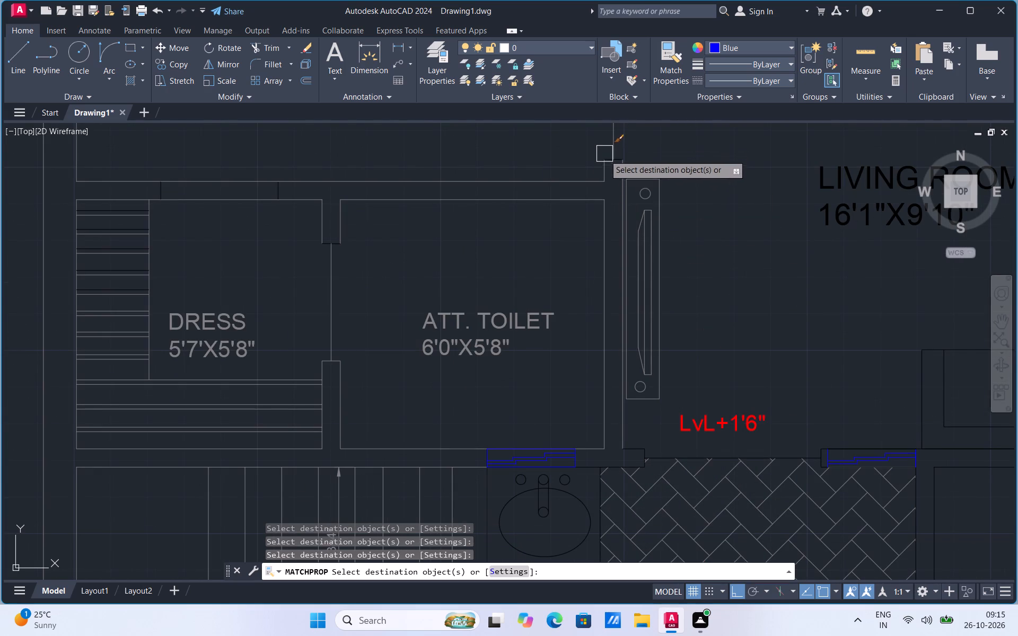
{"action": "left_click_drag", "start_coordinate": [604, 155], "coordinate": [607, 159]}
{"action": "left_click", "coordinate": [599, 158]}
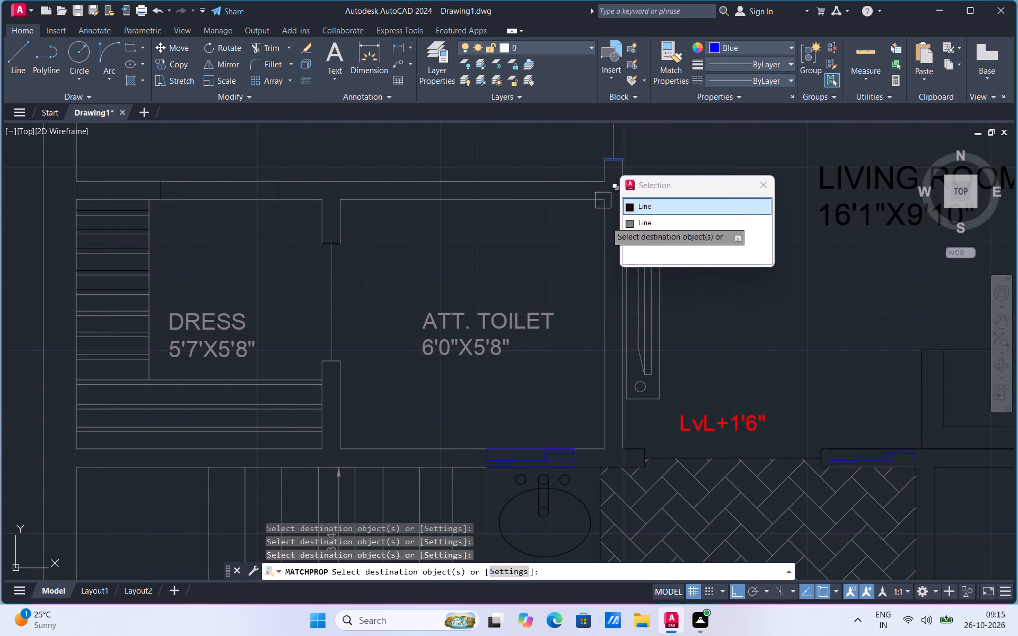
{"action": "left_click_drag", "start_coordinate": [617, 464], "coordinate": [633, 445]}
{"action": "left_click", "coordinate": [633, 445]}
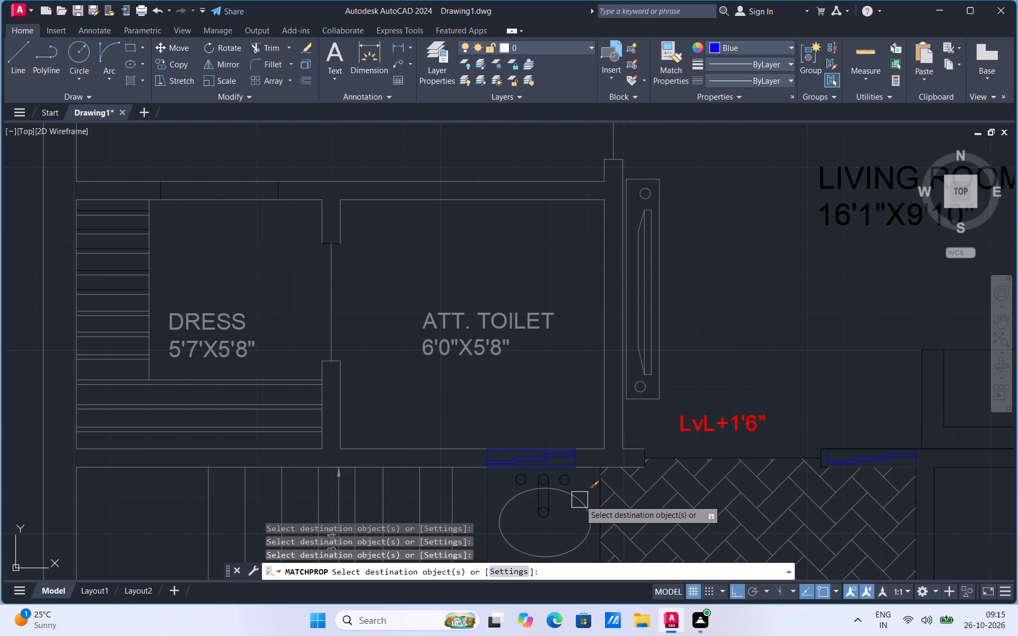
Apply the grey properties to the washbasin near the stairs: its bowl, tap lines and tap-hole circles.
{"action": "left_click_drag", "start_coordinate": [580, 500], "coordinate": [552, 497]}
{"action": "left_click_drag", "start_coordinate": [552, 497], "coordinate": [538, 497]}
{"action": "left_click", "coordinate": [538, 497]}
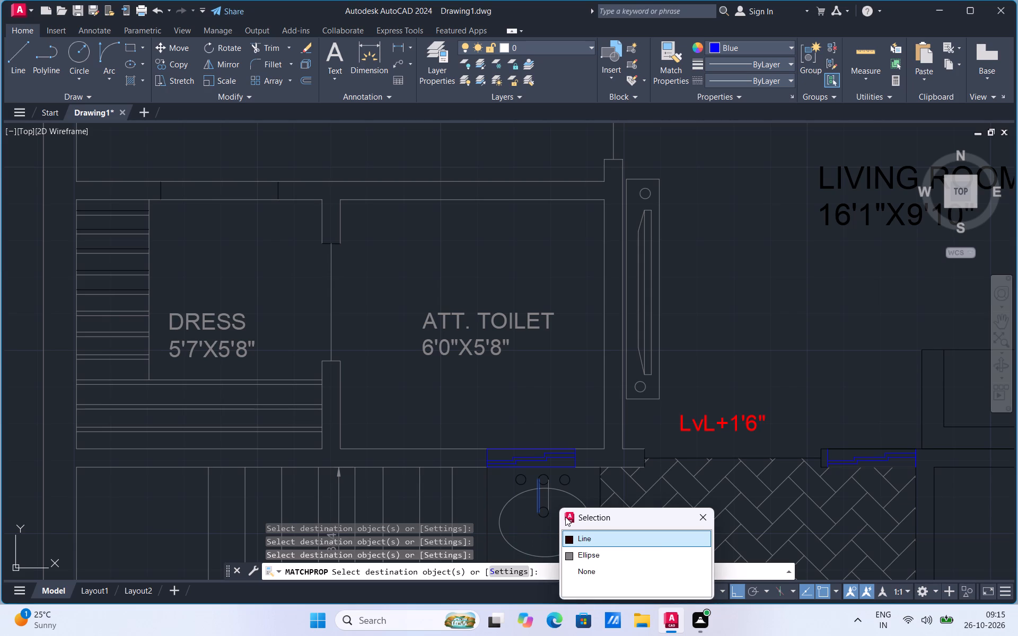
{"action": "scroll", "coordinate": [578, 479], "scroll_direction": "up", "scroll_amount": 2}
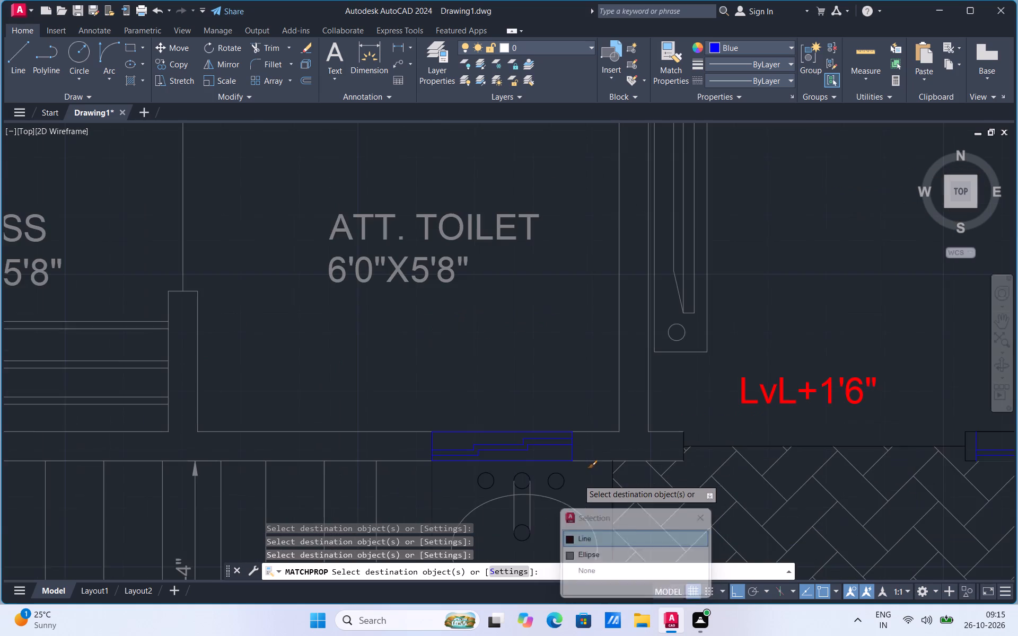
{"action": "scroll", "coordinate": [527, 479], "scroll_direction": "up", "scroll_amount": 1}
{"action": "left_click", "coordinate": [527, 469]}
{"action": "left_click", "coordinate": [476, 471]}
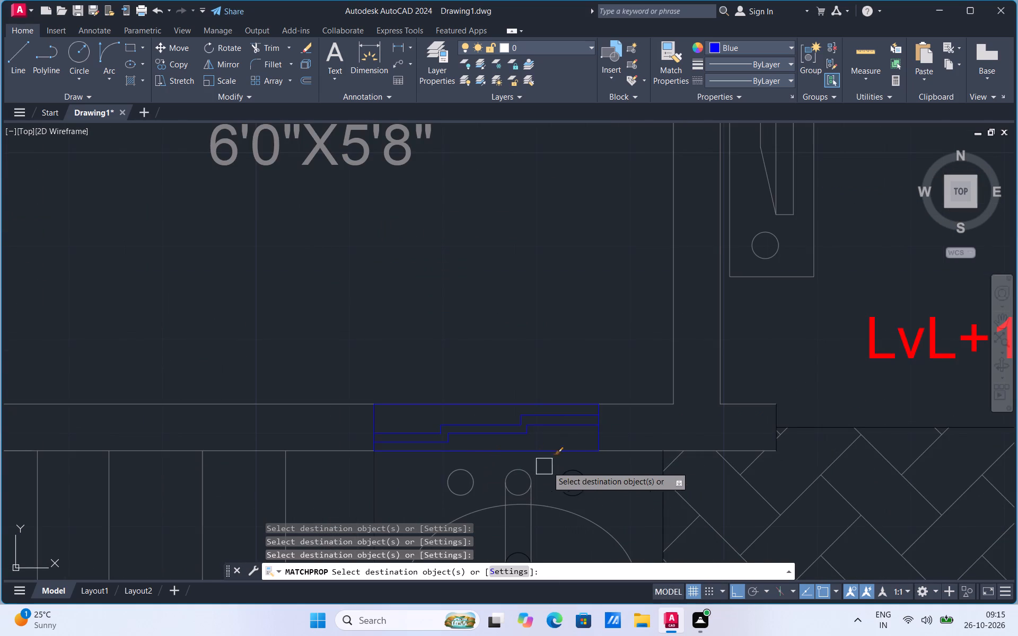
{"action": "left_click", "coordinate": [564, 467]}
{"action": "scroll", "coordinate": [549, 420], "scroll_direction": "down", "scroll_amount": 1}
{"action": "scroll", "coordinate": [546, 493], "scroll_direction": "up", "scroll_amount": 1}
{"action": "left_click", "coordinate": [524, 507]}
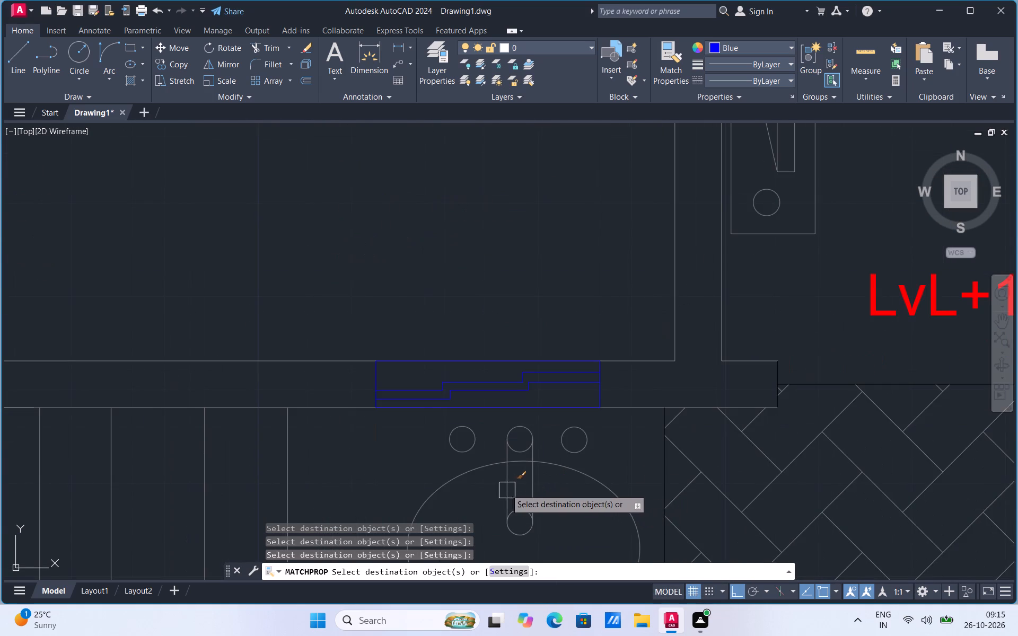
Apply the grey properties to the basin counter's edges, the threshold line between living room and parking, and the adjoining wall end.
{"action": "scroll", "coordinate": [503, 486], "scroll_direction": "down", "scroll_amount": 1}
{"action": "scroll", "coordinate": [612, 473], "scroll_direction": "up", "scroll_amount": 1}
{"action": "left_click", "coordinate": [601, 476]}
{"action": "left_click", "coordinate": [739, 390]}
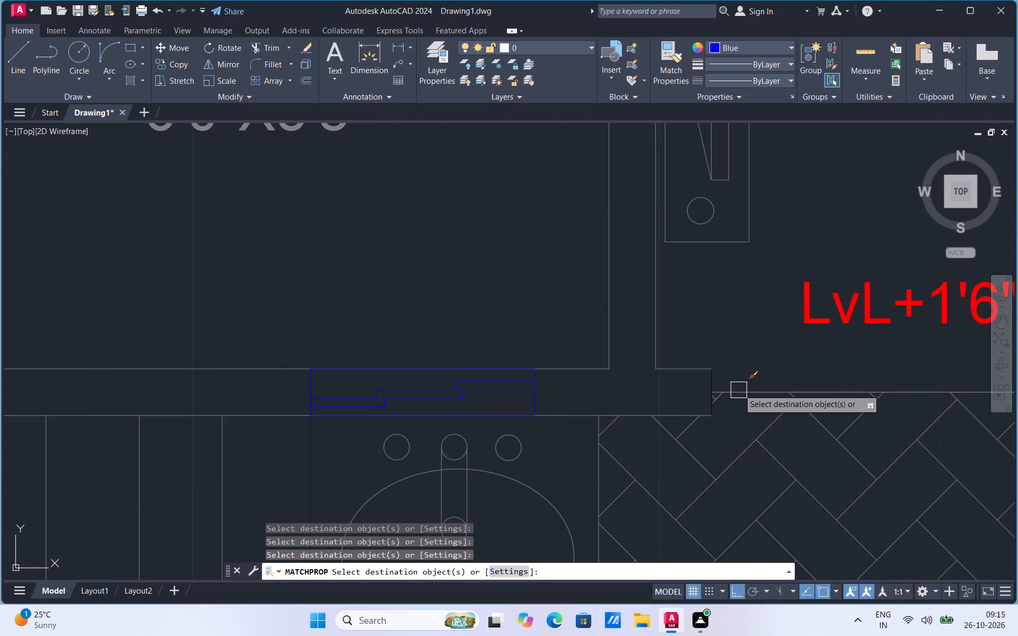
{"action": "left_click", "coordinate": [714, 378]}
{"action": "scroll", "coordinate": [638, 375], "scroll_direction": "down", "scroll_amount": 3}
{"action": "scroll", "coordinate": [631, 453], "scroll_direction": "up", "scroll_amount": 2}
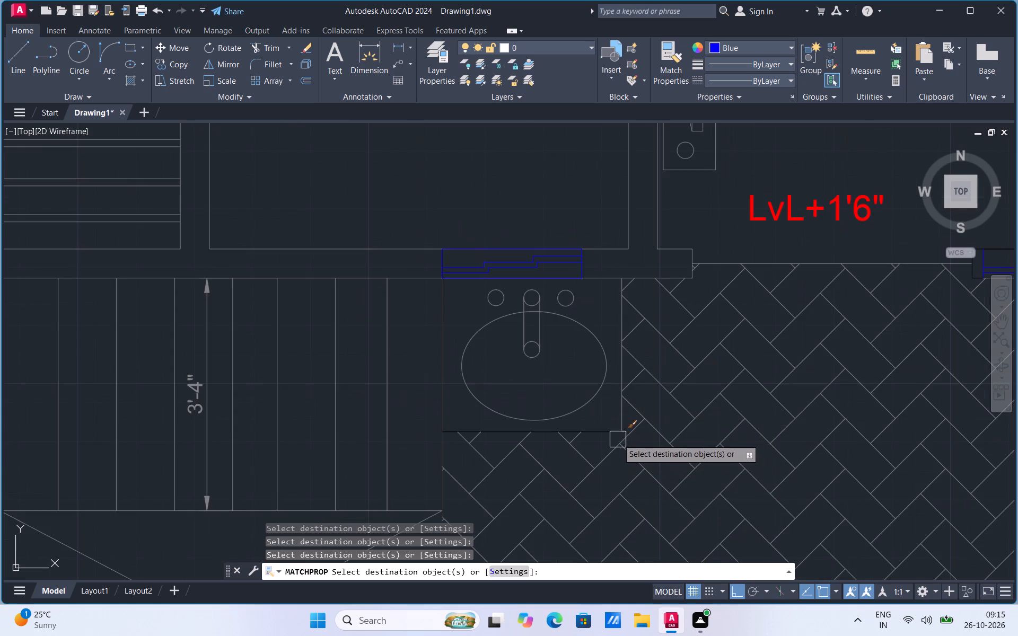
{"action": "left_click", "coordinate": [608, 434]}
{"action": "left_click", "coordinate": [440, 401]}
{"action": "scroll", "coordinate": [452, 395], "scroll_direction": "down", "scroll_amount": 2}
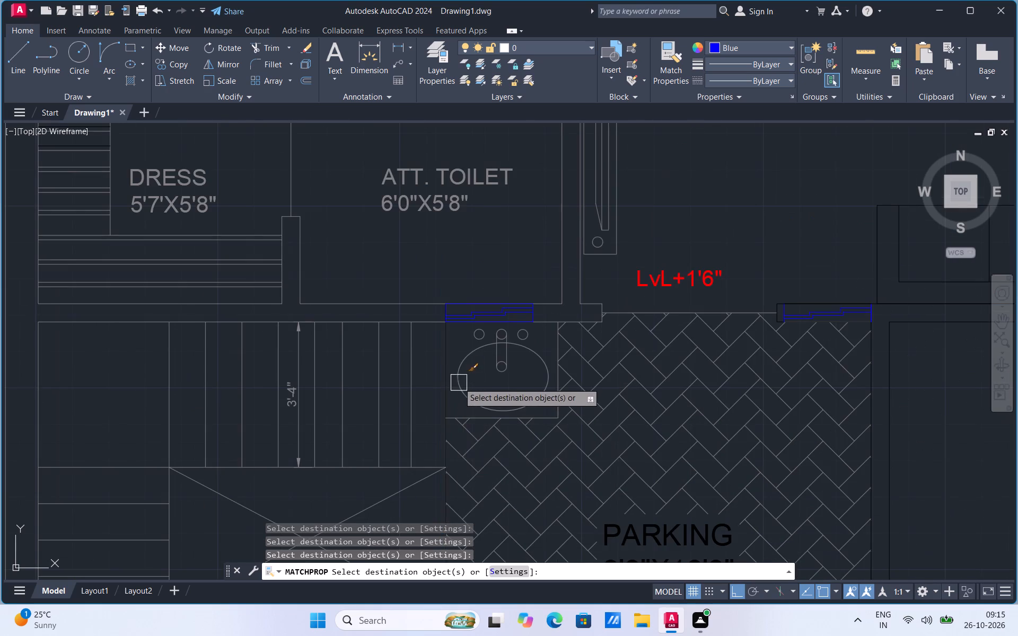
{"action": "left_click", "coordinate": [447, 390]}
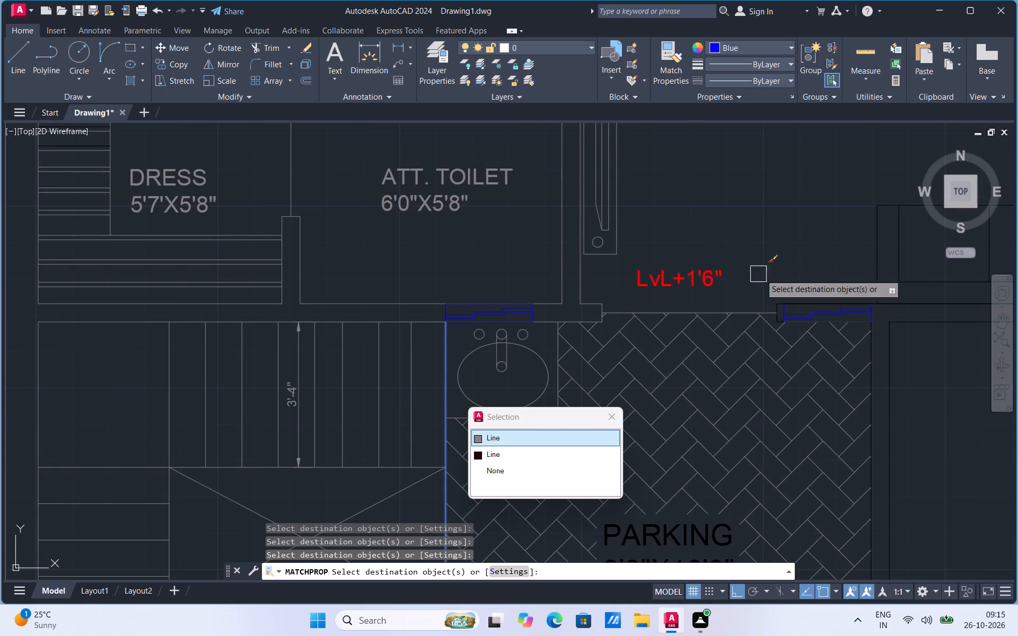
Apply the grey properties to the wall outline around the window between living room and parking, beside the shop.
{"action": "scroll", "coordinate": [820, 306], "scroll_direction": "up", "scroll_amount": 2}
{"action": "left_click", "coordinate": [823, 295]}
{"action": "scroll", "coordinate": [776, 294], "scroll_direction": "up", "scroll_amount": 2}
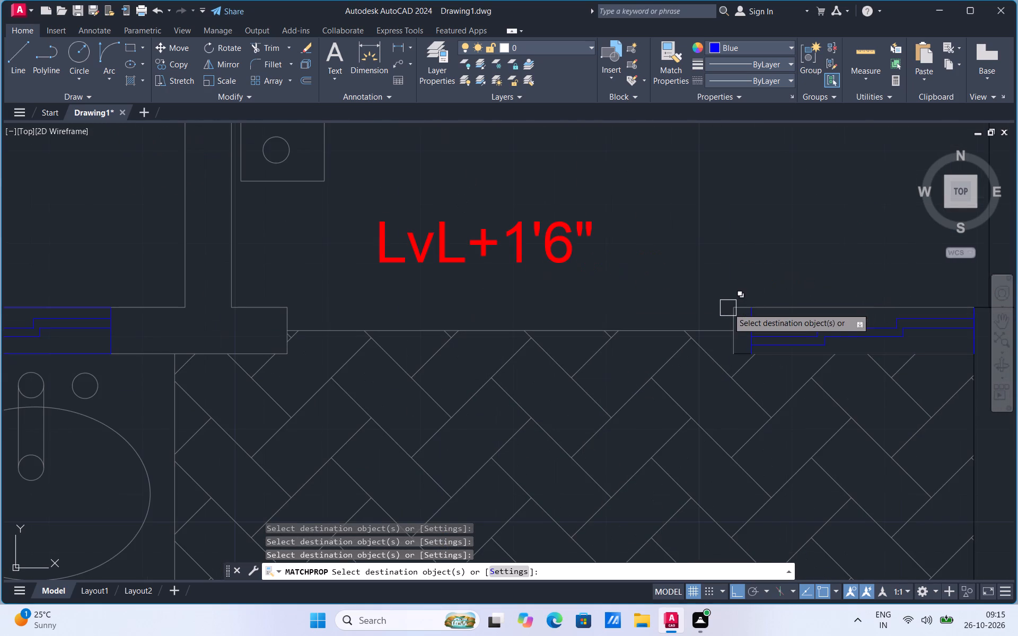
{"action": "left_click", "coordinate": [728, 308]}
{"action": "scroll", "coordinate": [734, 347], "scroll_direction": "up", "scroll_amount": 2}
{"action": "scroll", "coordinate": [734, 347], "scroll_direction": "down", "scroll_amount": 4}
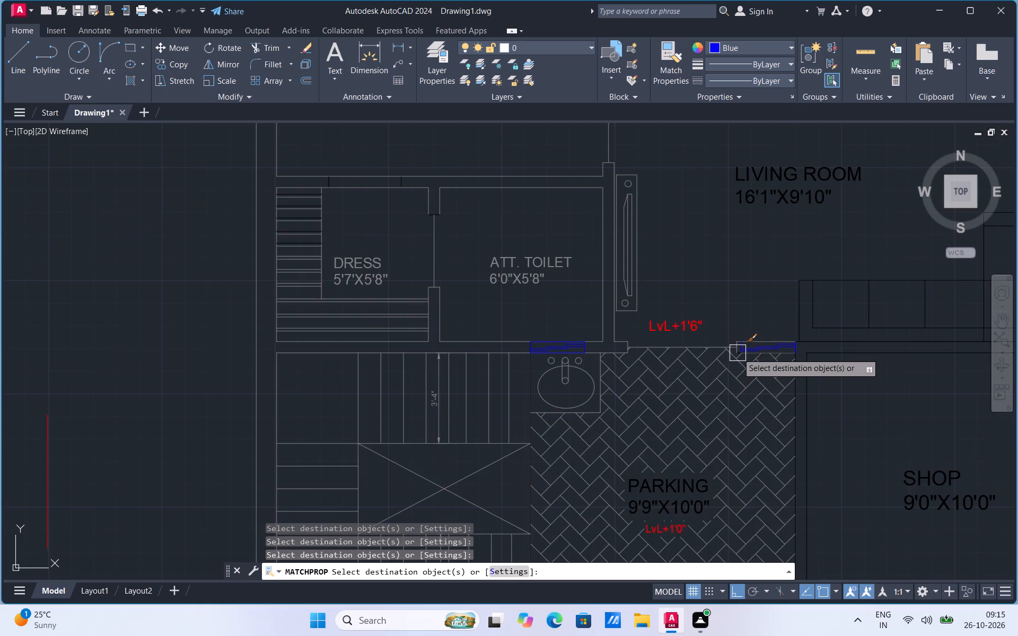
{"action": "scroll", "coordinate": [752, 351], "scroll_direction": "down", "scroll_amount": 4}
{"action": "scroll", "coordinate": [752, 351], "scroll_direction": "up", "scroll_amount": 8}
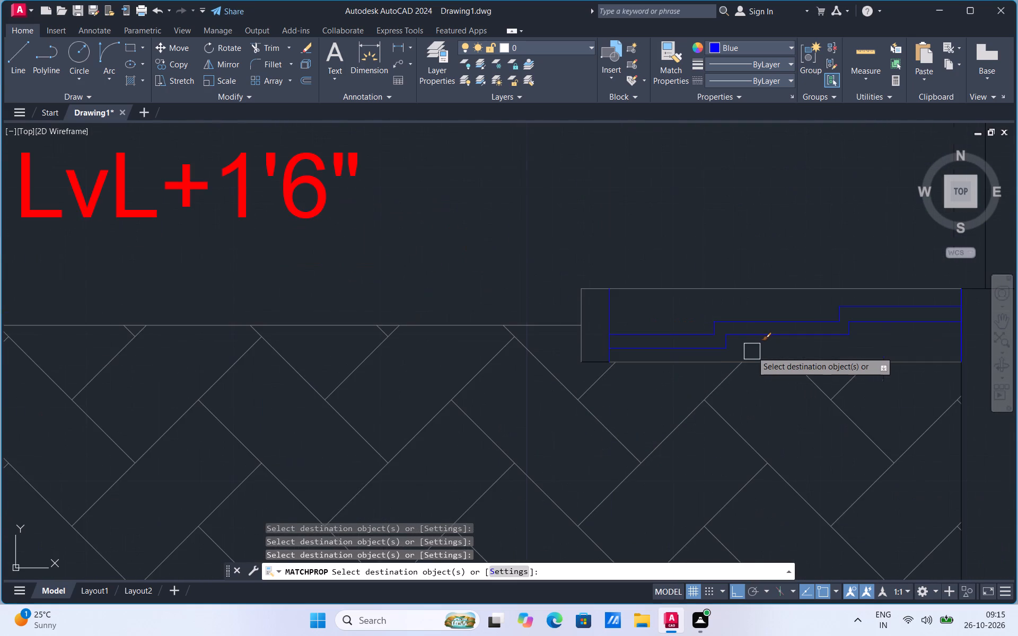
{"action": "left_click", "coordinate": [590, 361]}
{"action": "scroll", "coordinate": [631, 305], "scroll_direction": "down", "scroll_amount": 3}
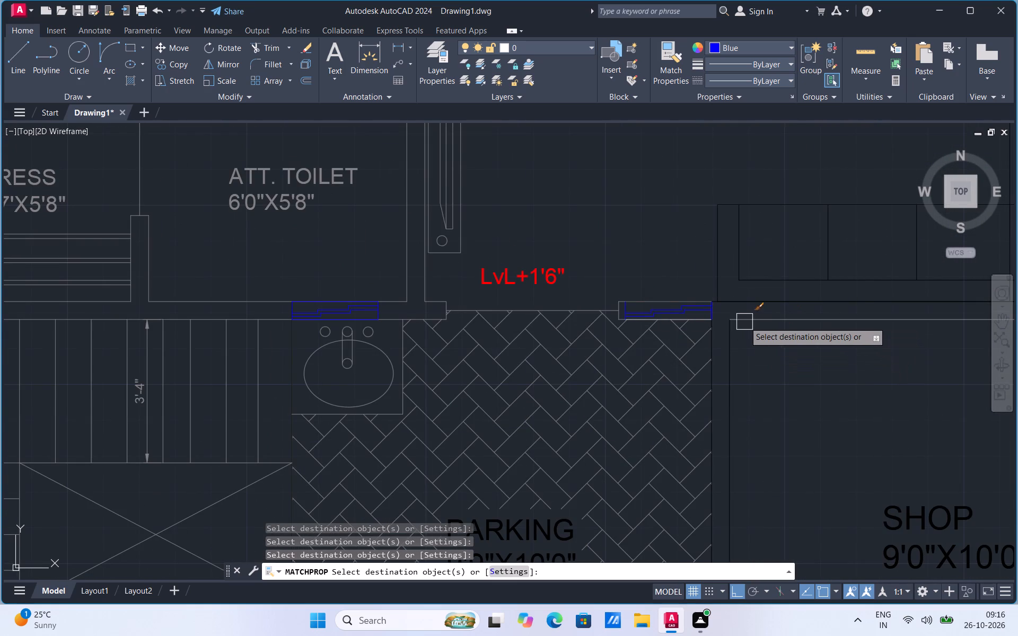
Apply the grey properties to the living room sofa, the wall line above the shop, and both parking-to-shop wall lines.
{"action": "left_click_drag", "start_coordinate": [747, 322], "coordinate": [750, 299]}
{"action": "left_click", "coordinate": [750, 299]}
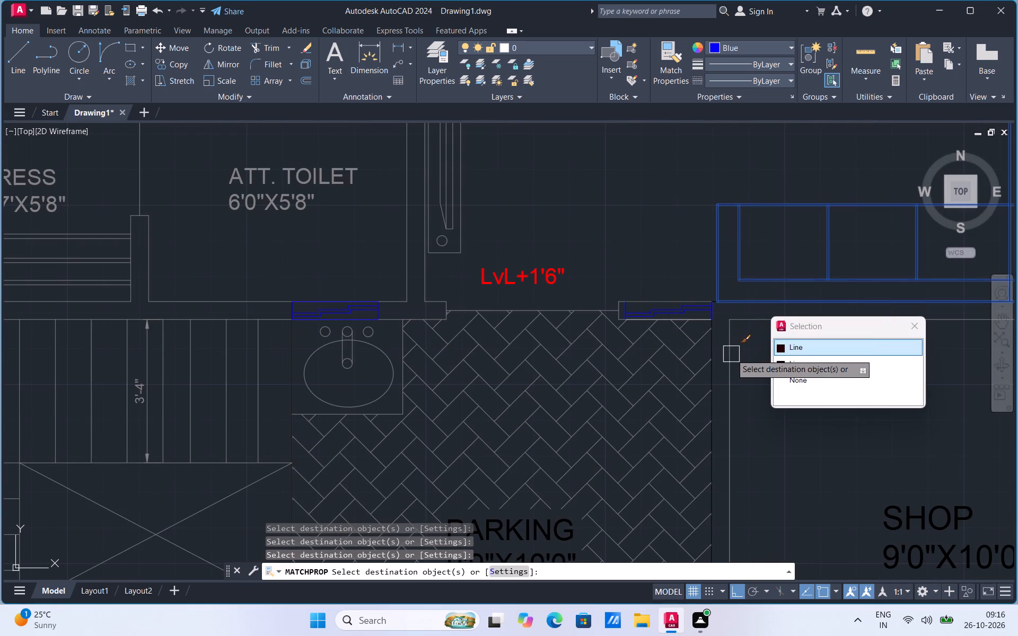
{"action": "left_click", "coordinate": [731, 354]}
{"action": "left_click", "coordinate": [714, 346]}
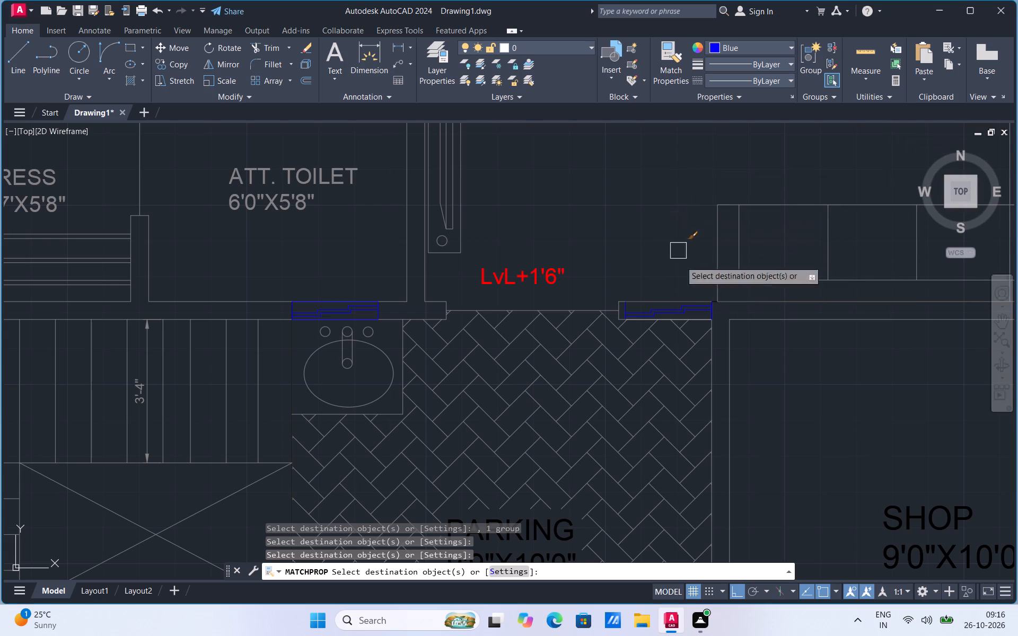
Apply the grey properties to the parking entrance's inner line, the front wall piece beside it, the shop's front line and near shutter-opening end.
{"action": "scroll", "coordinate": [664, 357], "scroll_direction": "down", "scroll_amount": 2}
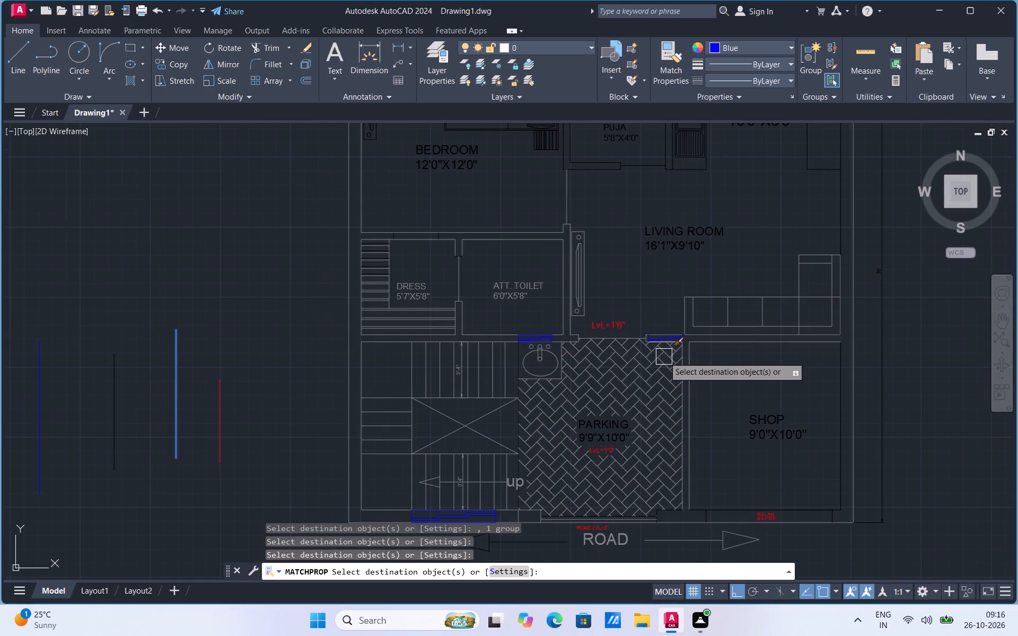
{"action": "scroll", "coordinate": [711, 351], "scroll_direction": "down", "scroll_amount": 1}
{"action": "scroll", "coordinate": [766, 473], "scroll_direction": "up", "scroll_amount": 2}
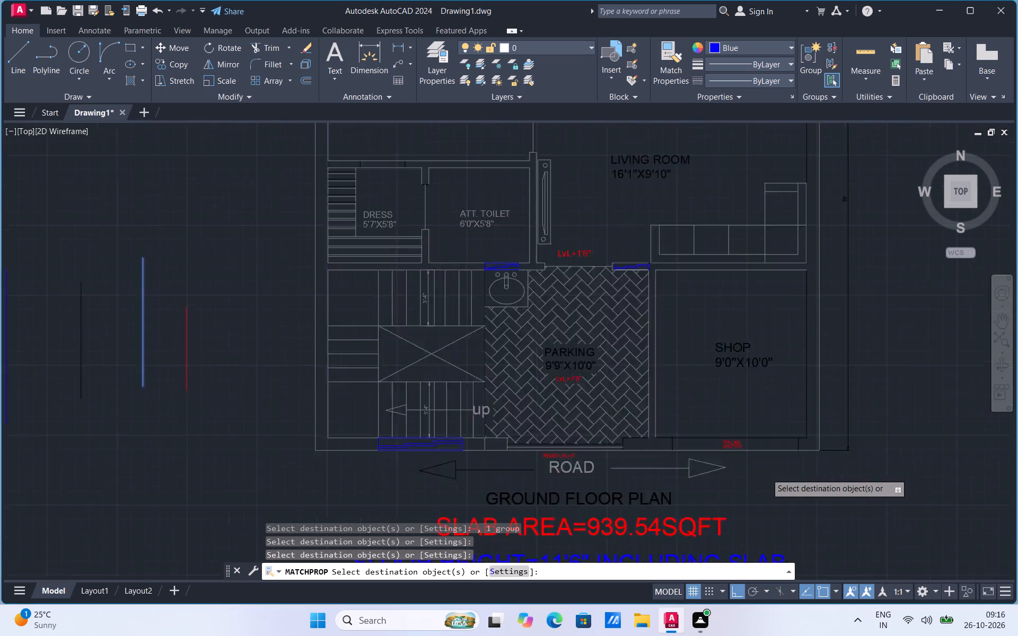
{"action": "scroll", "coordinate": [766, 473], "scroll_direction": "up", "scroll_amount": 1}
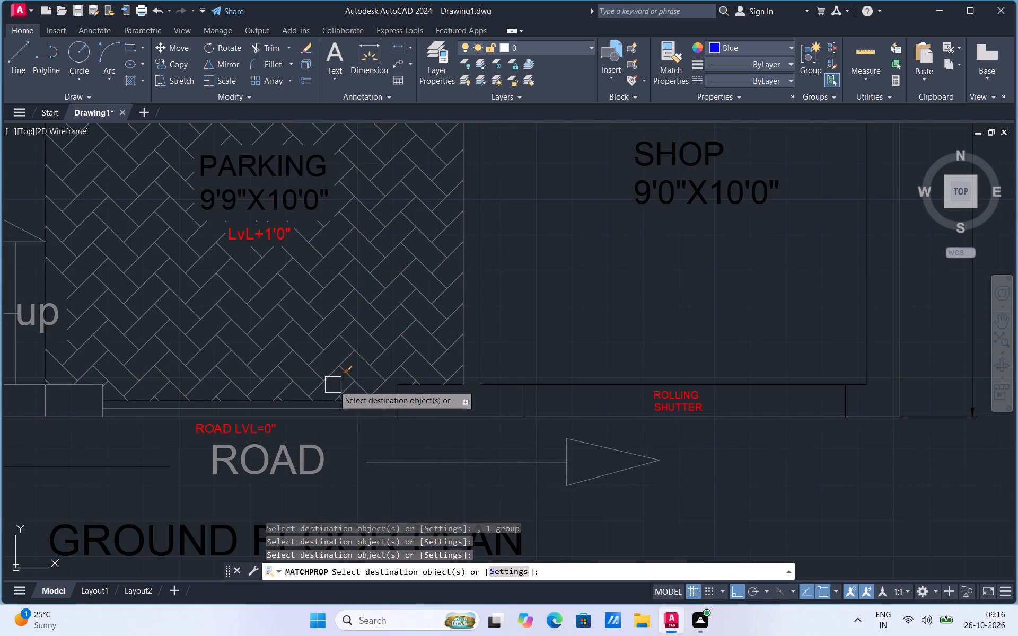
{"action": "left_click", "coordinate": [355, 399]}
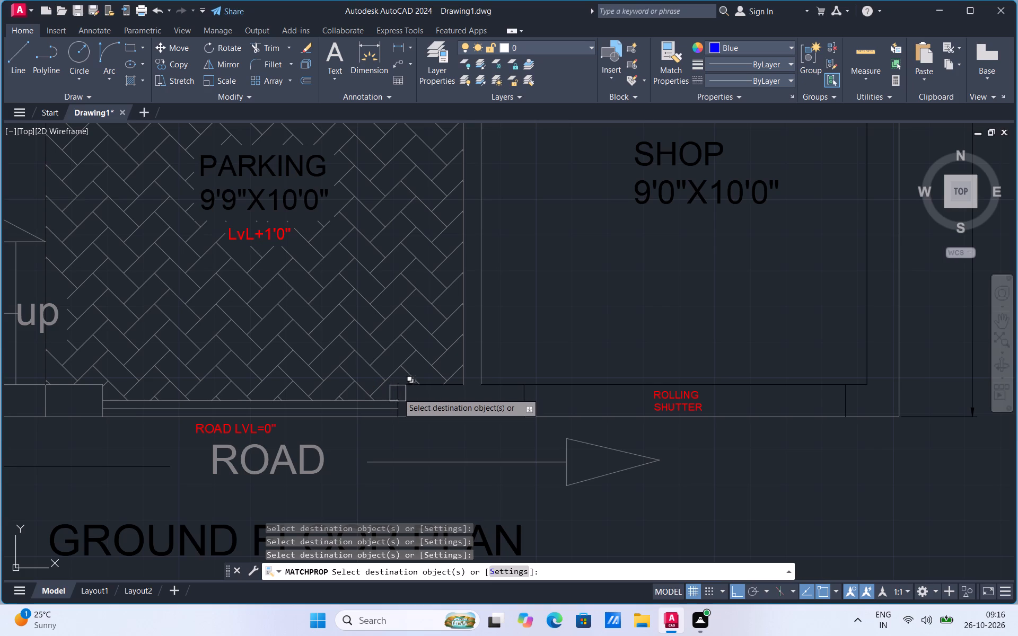
{"action": "left_click", "coordinate": [398, 390]}
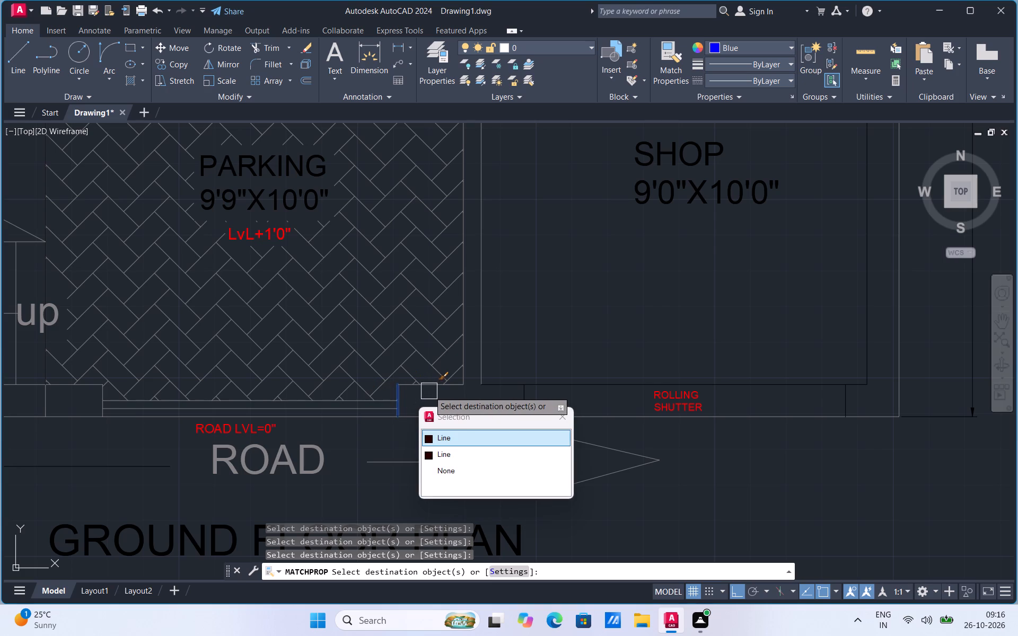
{"action": "left_click", "coordinate": [429, 391]}
{"action": "left_click", "coordinate": [498, 387]}
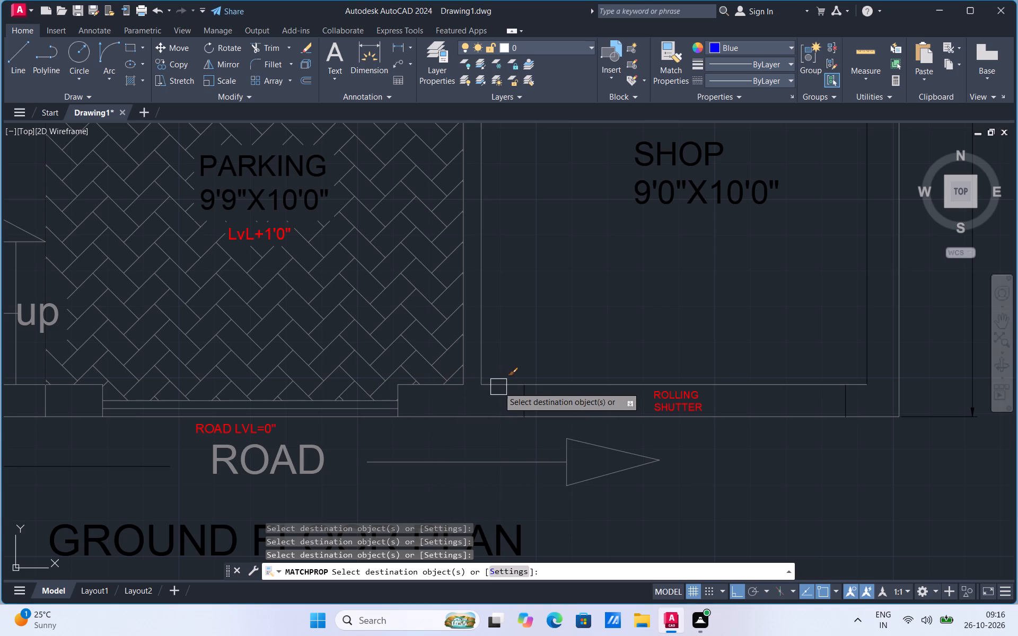
{"action": "left_click", "coordinate": [517, 401]}
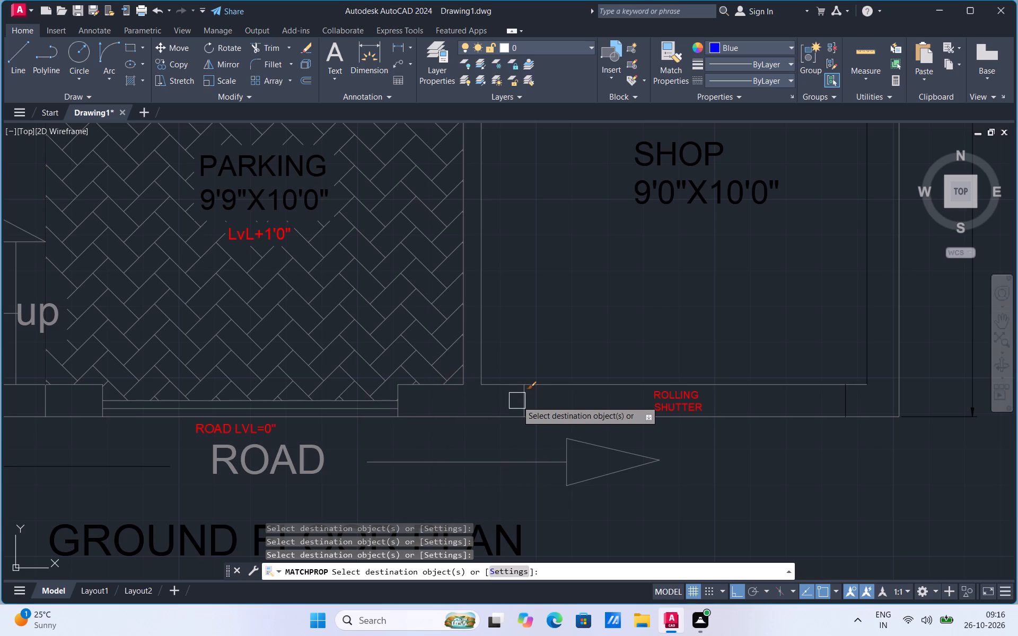
Apply the grey properties to the remaining ROAD arrow, the GROUND FLOOR PLAN title, the SHOP and PARKING labels, and the shop's outer-side wall line.
{"action": "left_click", "coordinate": [145, 471]}
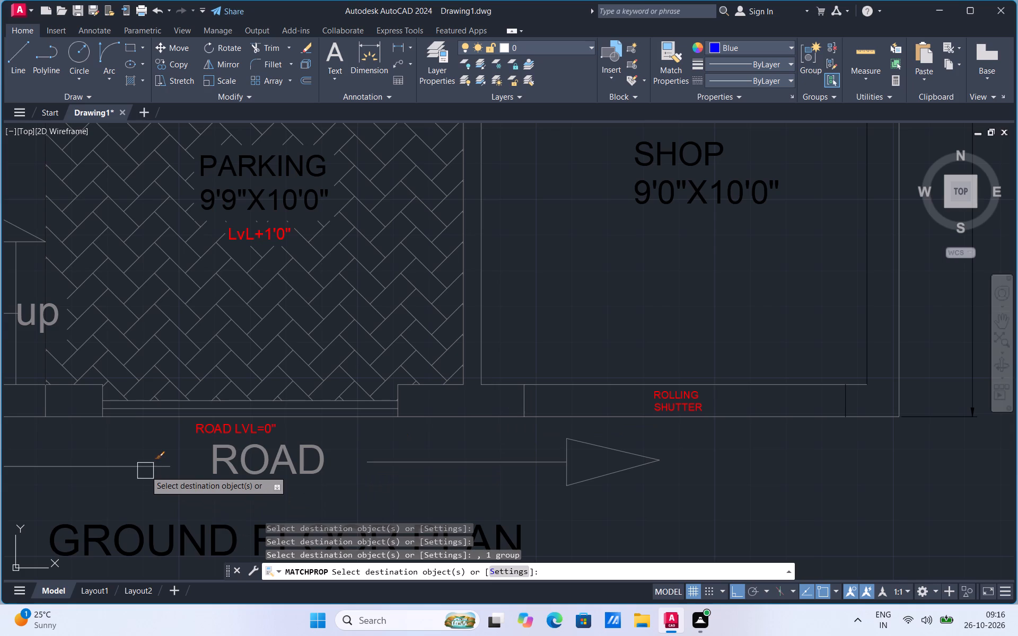
{"action": "left_click", "coordinate": [171, 522]}
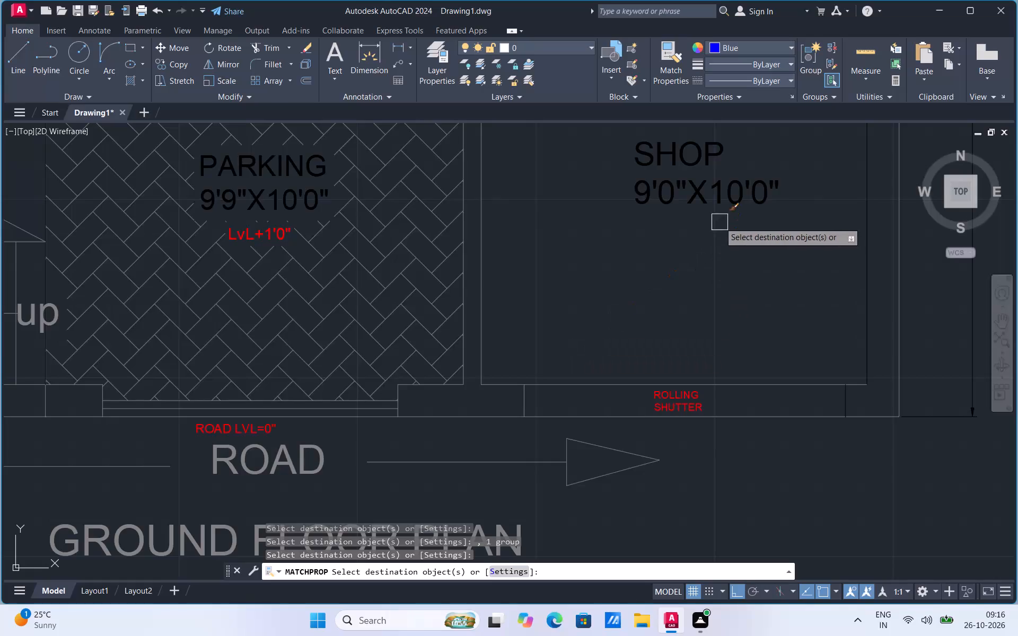
{"action": "left_click", "coordinate": [718, 196]}
{"action": "left_click", "coordinate": [871, 293]}
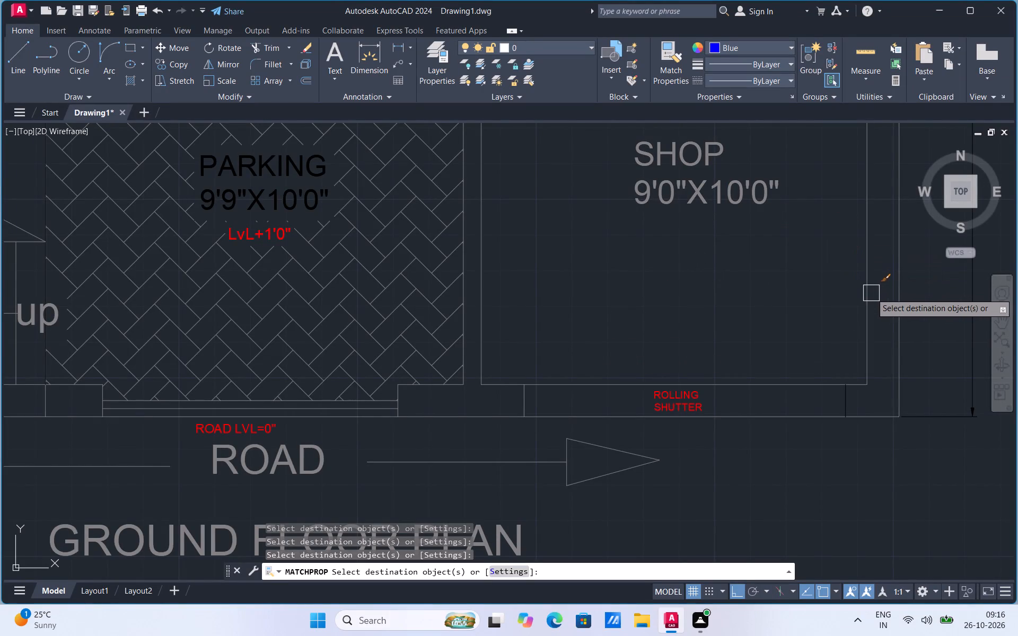
{"action": "left_click", "coordinate": [302, 199]}
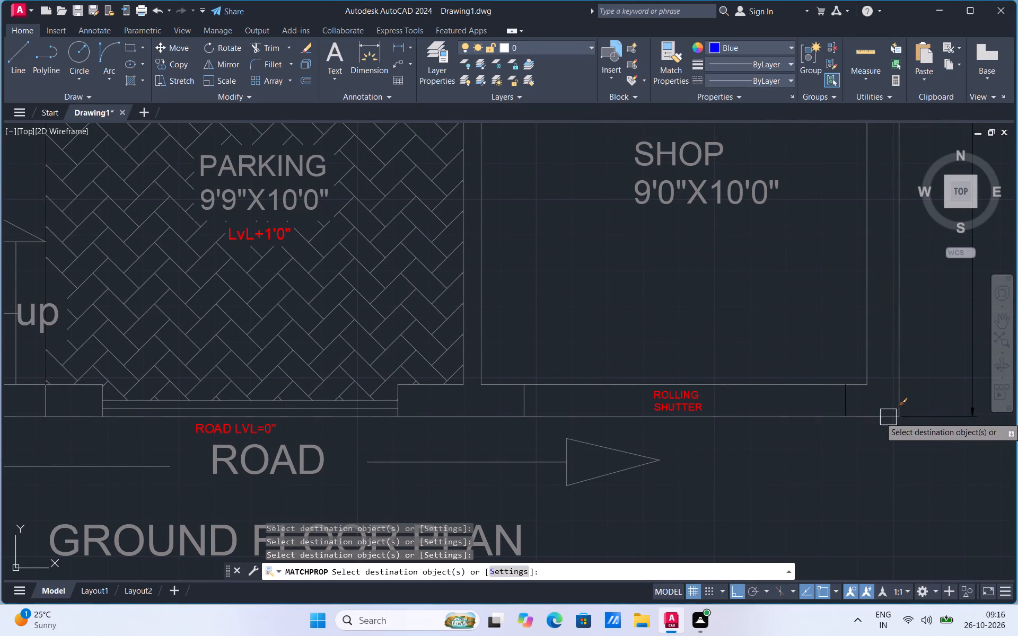
Apply the grey properties to the plan's overall vertical dimension beside the shop and the far end line of the rolling shutter opening.
{"action": "left_click", "coordinate": [931, 408]}
{"action": "left_click", "coordinate": [924, 431]}
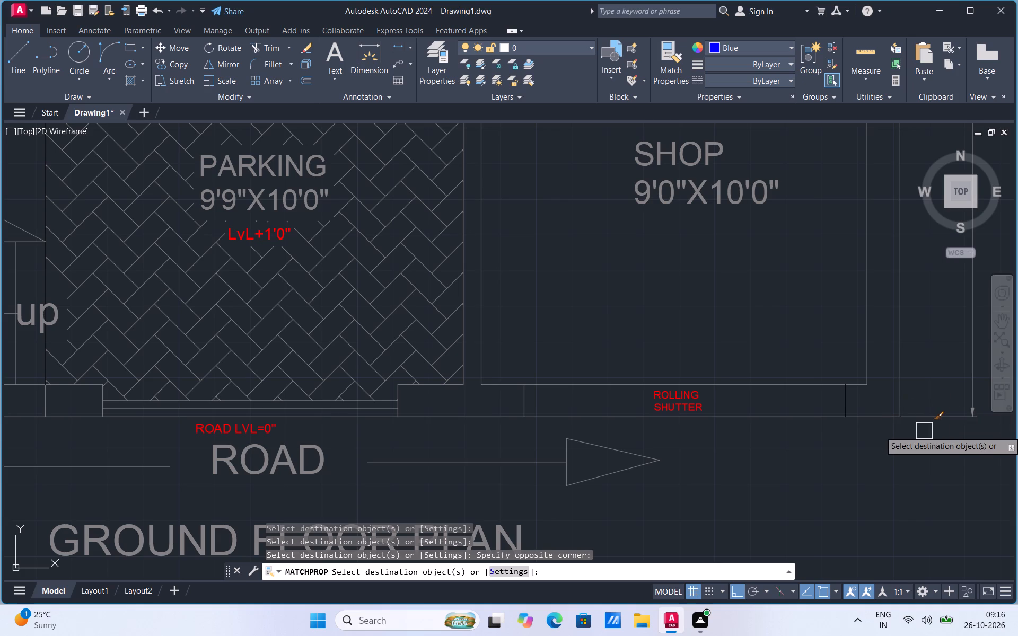
{"action": "left_click", "coordinate": [847, 403]}
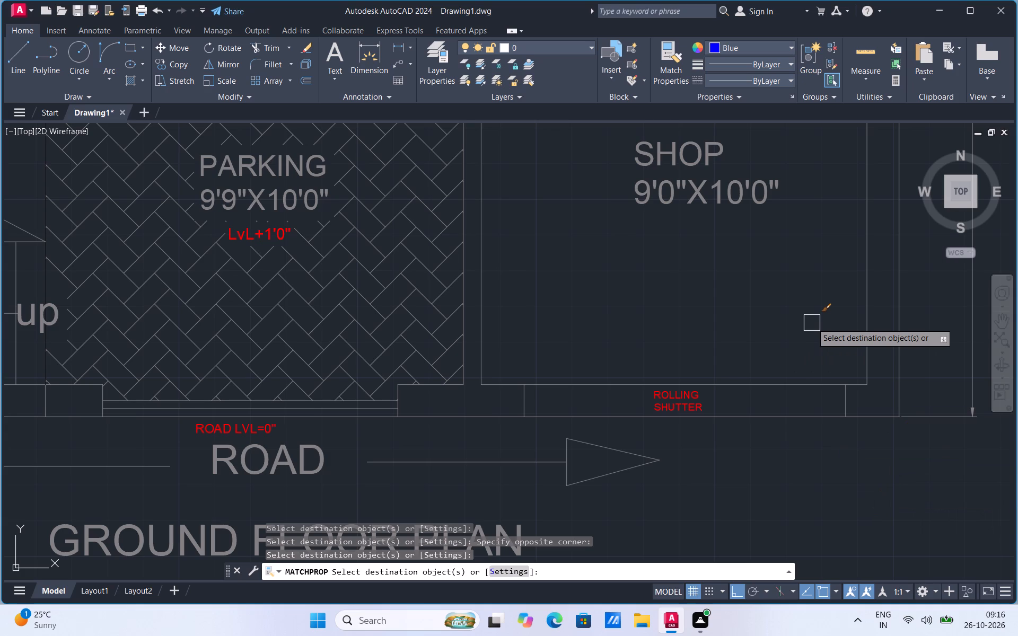
Apply the grey properties to the slab area, floor height, ROAD LVL=0", LvL+1'0", LvL+1'6" and ROLLING SHUTTER notes.
{"action": "scroll", "coordinate": [836, 359], "scroll_direction": "down", "scroll_amount": 3}
{"action": "scroll", "coordinate": [760, 417], "scroll_direction": "up", "scroll_amount": 1}
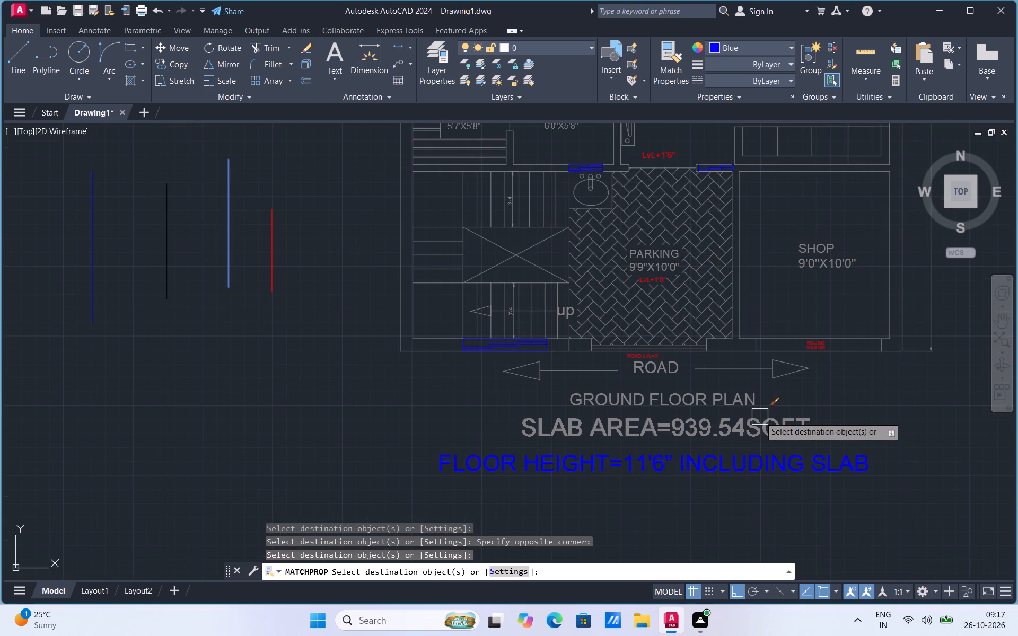
{"action": "left_click", "coordinate": [760, 417]}
{"action": "left_click", "coordinate": [748, 460]}
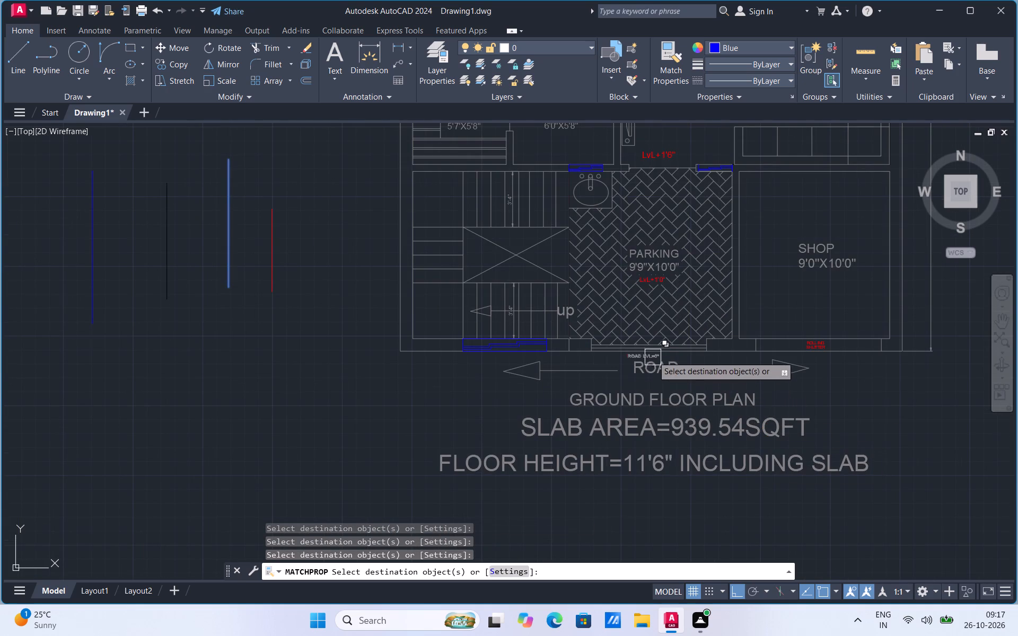
{"action": "left_click", "coordinate": [653, 355]}
{"action": "left_click", "coordinate": [642, 276]}
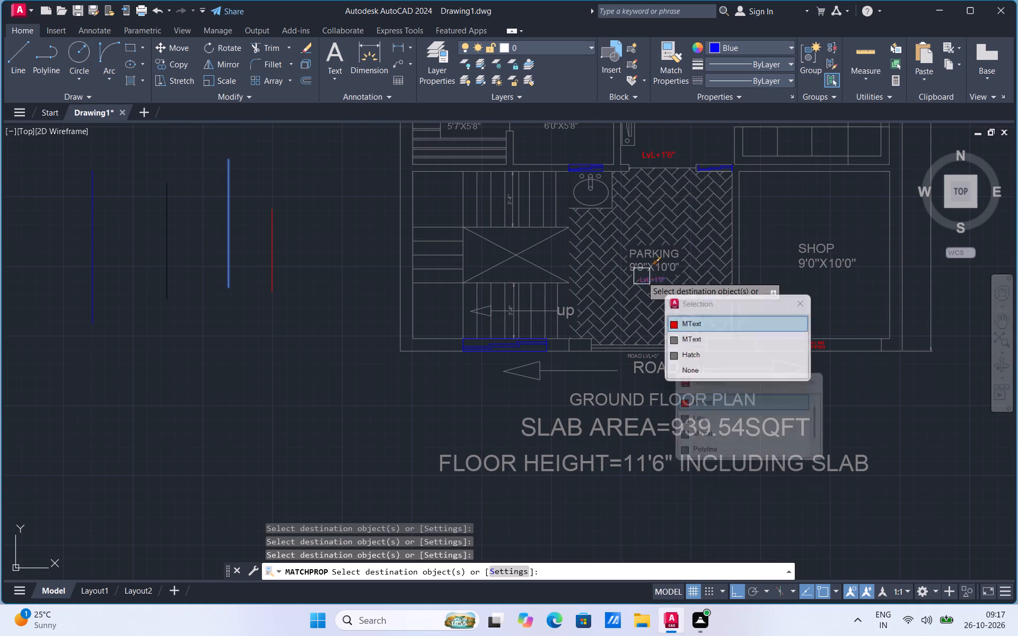
{"action": "left_click", "coordinate": [646, 150]}
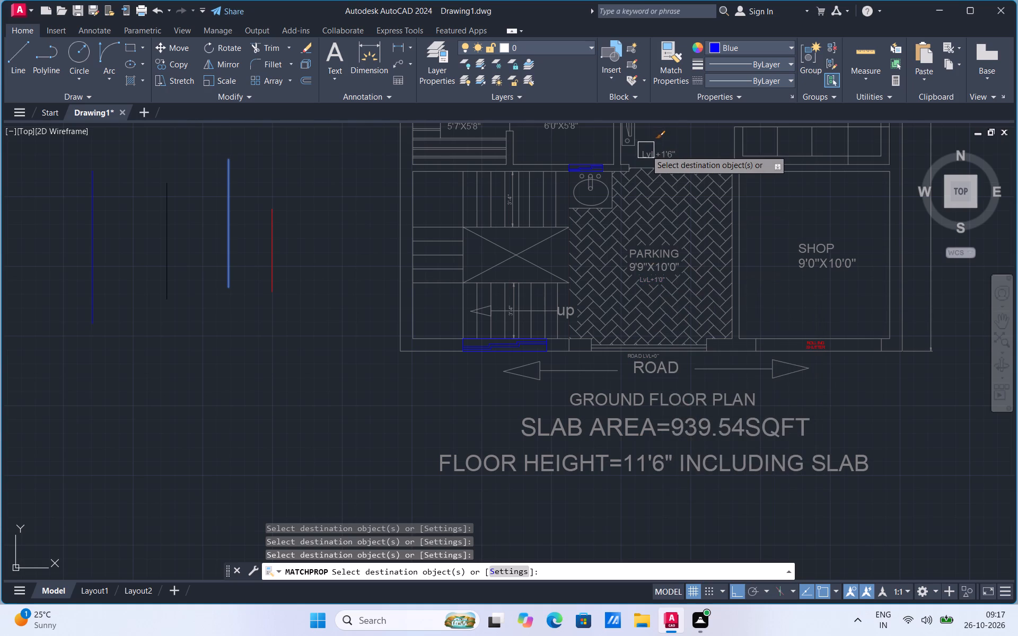
{"action": "left_click", "coordinate": [820, 348]}
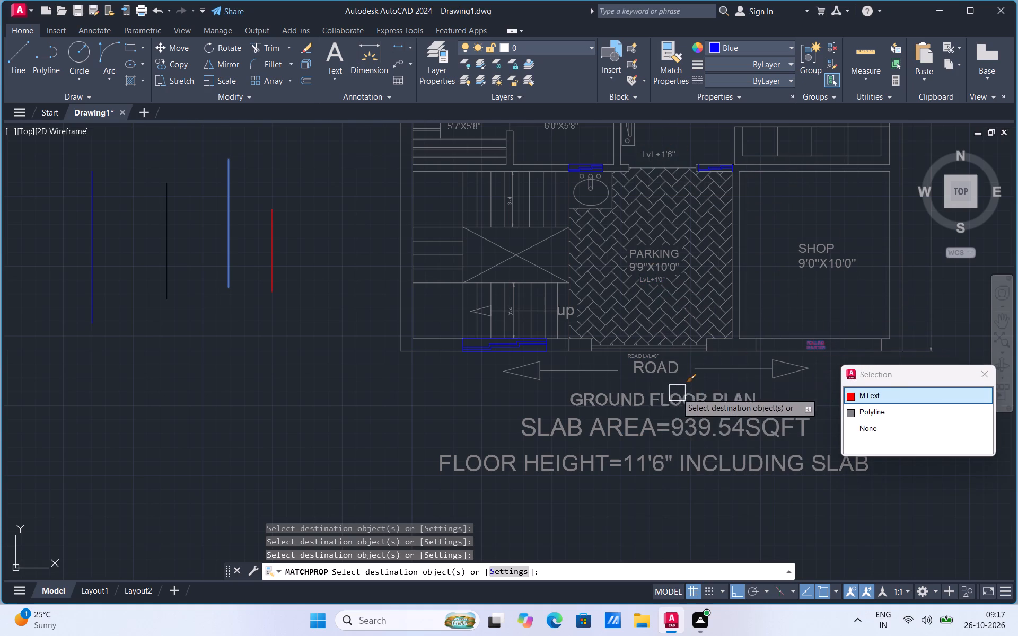
Apply the grey properties to the LIVING ROOM and BEDROOM labels with their room sizes.
{"action": "scroll", "coordinate": [669, 400], "scroll_direction": "down", "scroll_amount": 2}
{"action": "scroll", "coordinate": [733, 378], "scroll_direction": "up", "scroll_amount": 4}
{"action": "scroll", "coordinate": [647, 447], "scroll_direction": "down", "scroll_amount": 5}
{"action": "scroll", "coordinate": [599, 253], "scroll_direction": "up", "scroll_amount": 2}
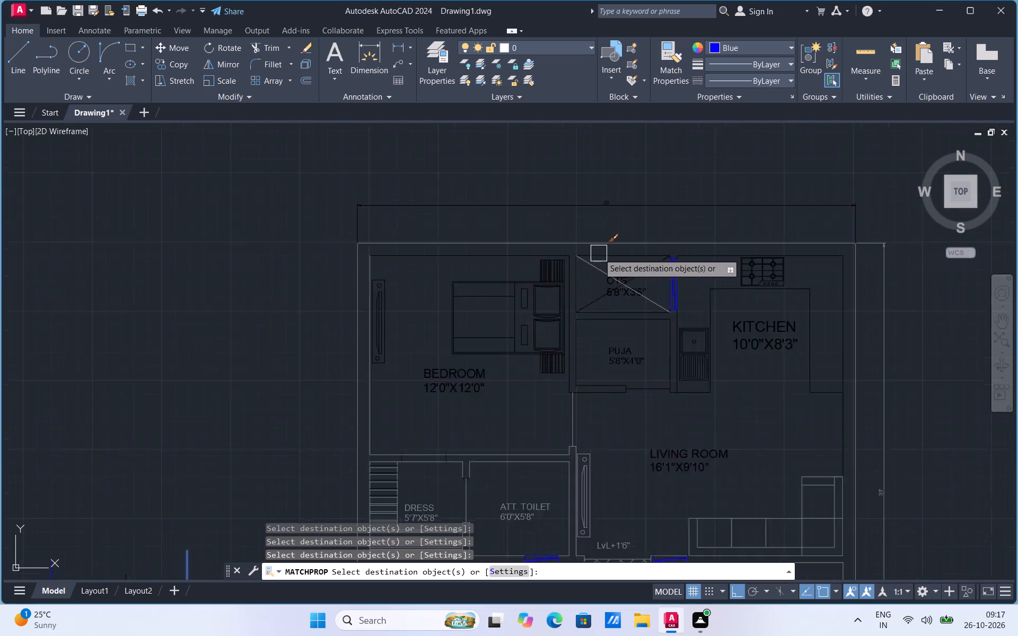
{"action": "scroll", "coordinate": [599, 253], "scroll_direction": "up", "scroll_amount": 2}
{"action": "scroll", "coordinate": [604, 244], "scroll_direction": "down", "scroll_amount": 2}
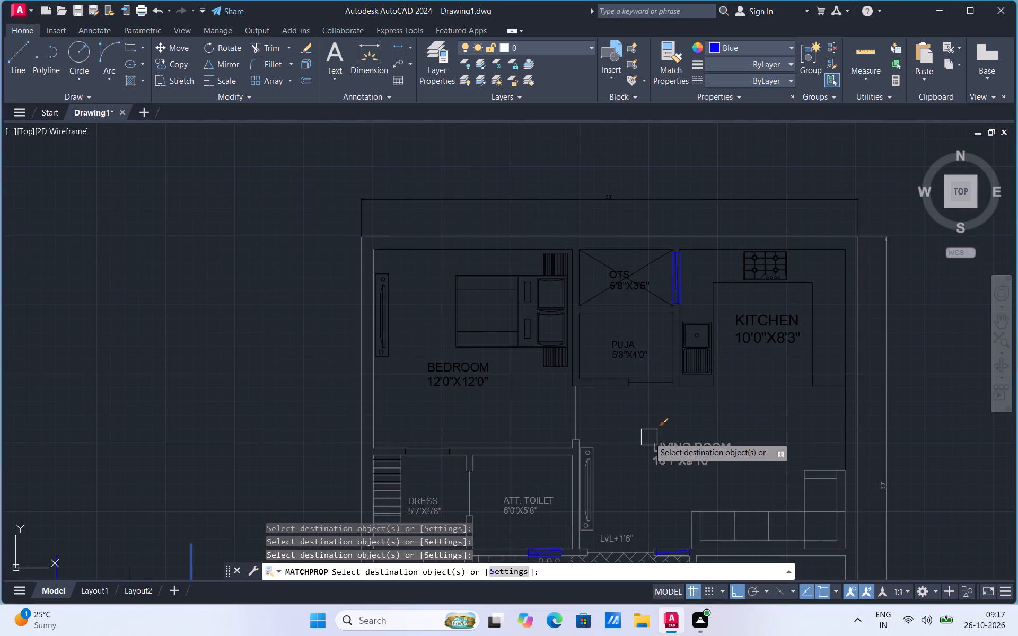
{"action": "left_click", "coordinate": [649, 437]}
{"action": "left_click", "coordinate": [456, 383]}
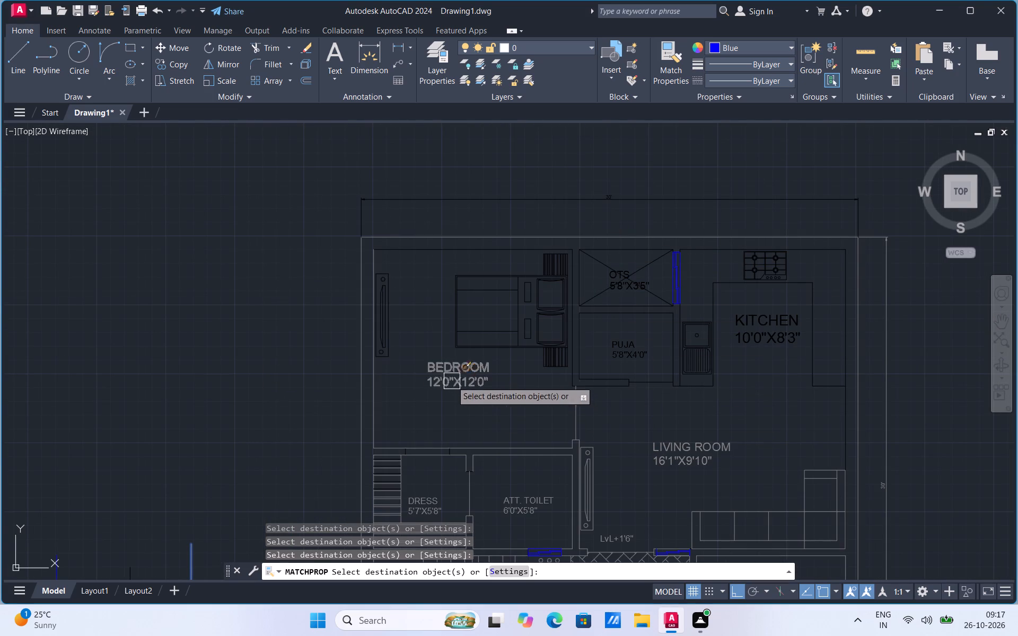
Apply the grey properties to the bedroom's upper wall line, the plan's overall width dimension and the bed.
{"action": "left_click_drag", "start_coordinate": [384, 344], "coordinate": [435, 244]}
{"action": "left_click", "coordinate": [435, 244]}
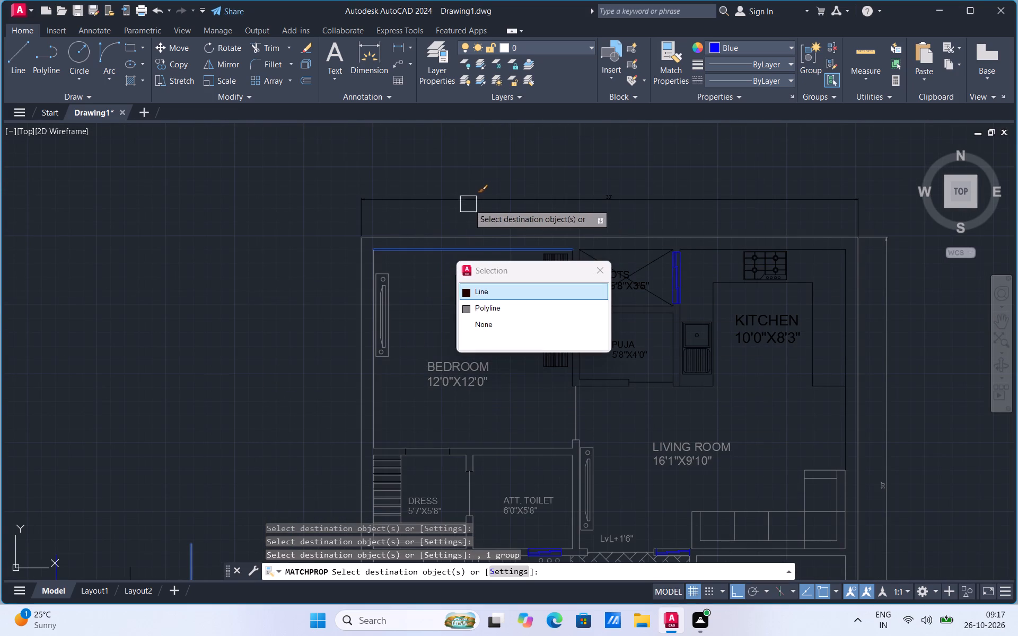
{"action": "left_click", "coordinate": [480, 199]}
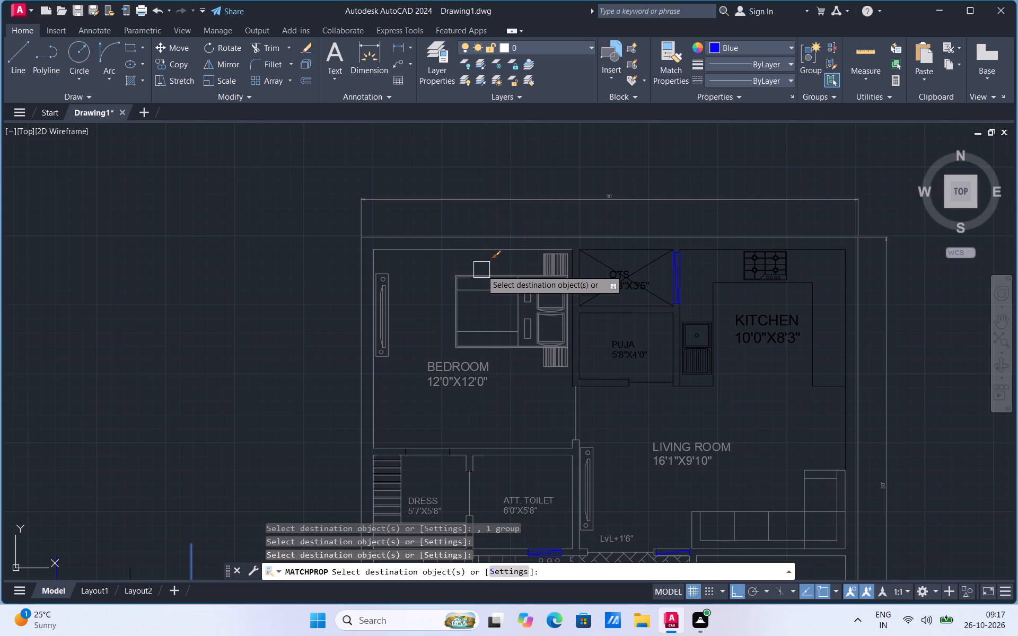
{"action": "left_click", "coordinate": [481, 270]}
Apply the grey properties to the OTS diagonals, the wall lines between OTS and PUJA, the PUJA label and the puja's bedroom-side wall line.
{"action": "left_click_drag", "start_coordinate": [602, 286], "coordinate": [589, 253]}
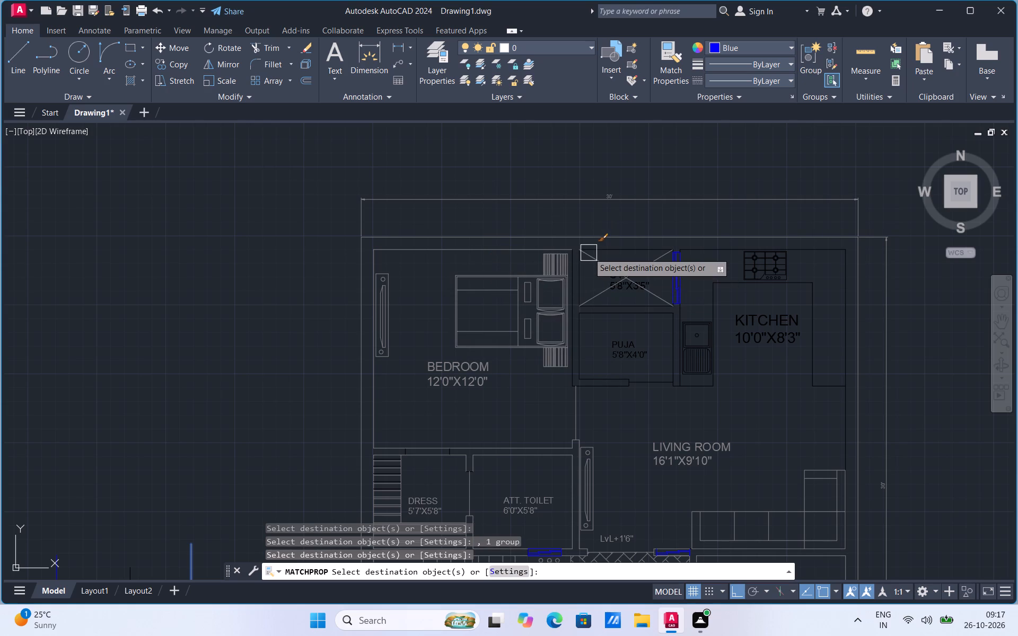
{"action": "left_click_drag", "start_coordinate": [589, 253], "coordinate": [588, 253]}
{"action": "left_click", "coordinate": [588, 253]}
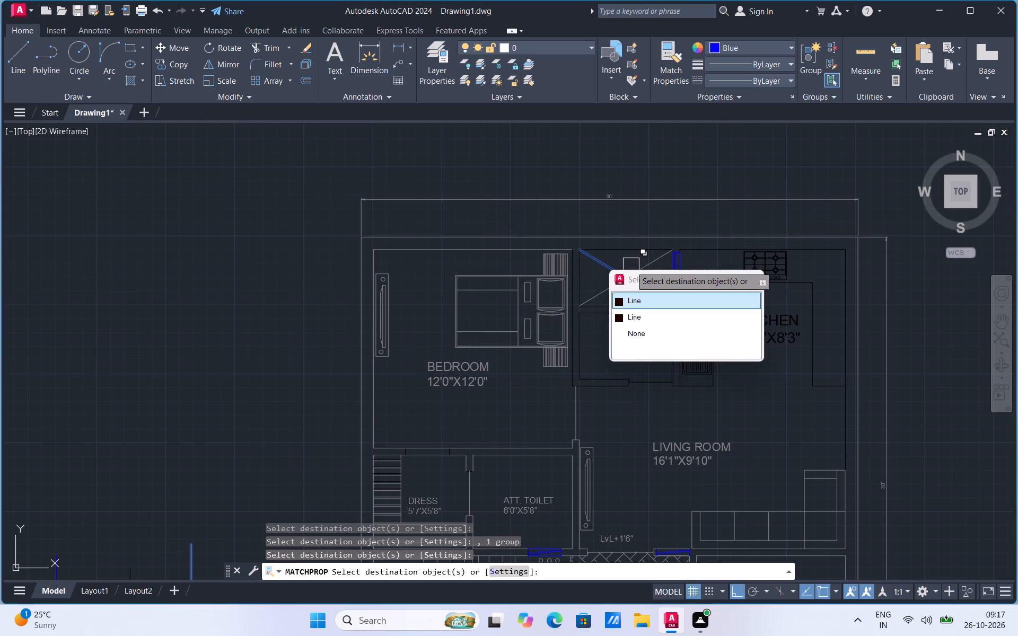
{"action": "left_click_drag", "start_coordinate": [627, 250], "coordinate": [635, 306]}
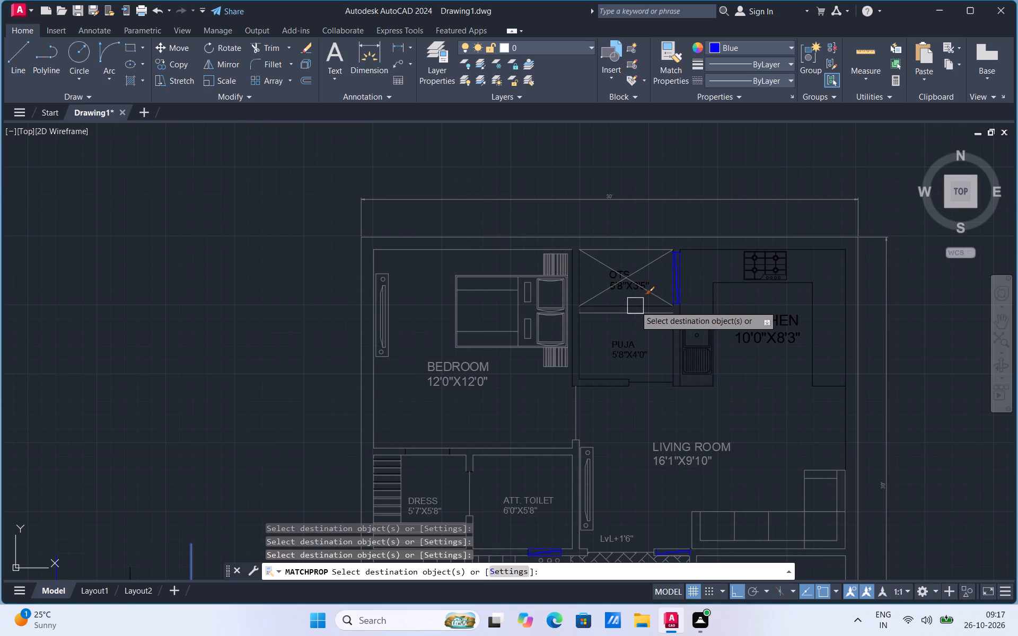
{"action": "left_click", "coordinate": [635, 306]}
{"action": "left_click", "coordinate": [628, 299]}
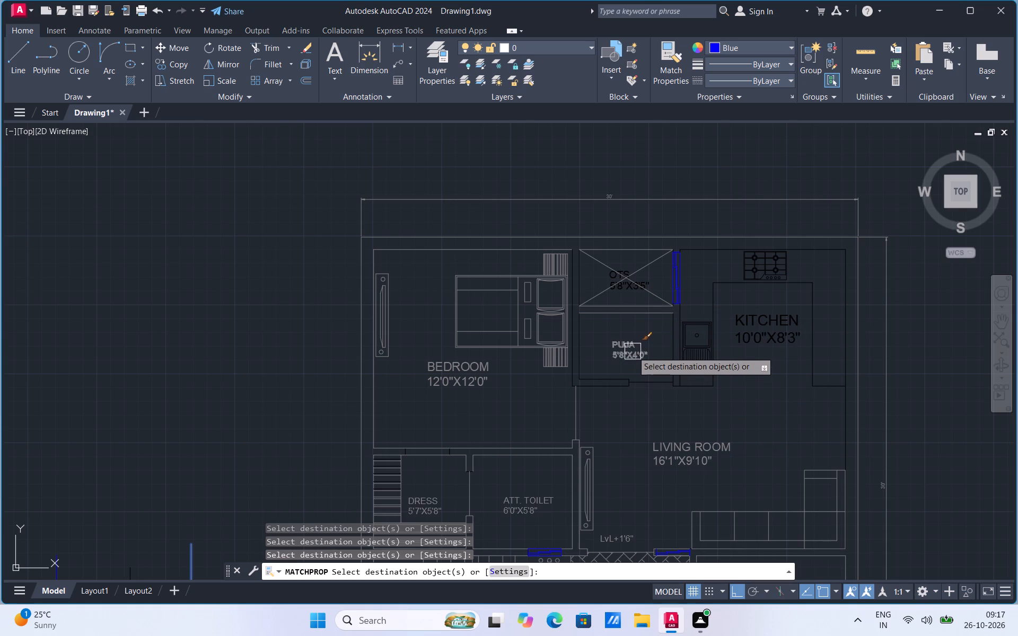
{"action": "left_click_drag", "start_coordinate": [633, 351], "coordinate": [582, 353]}
{"action": "left_click", "coordinate": [582, 353]}
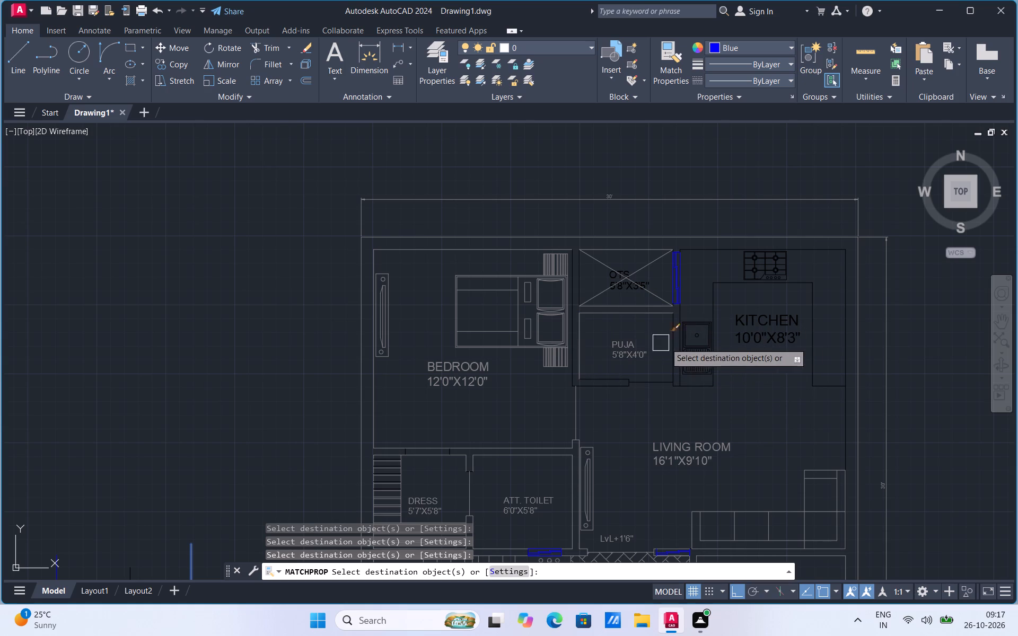
Apply the grey properties to the kitchen sink, stove, counter edges, upper wall line and the wall lines between puja and kitchen.
{"action": "left_click", "coordinate": [691, 335]}
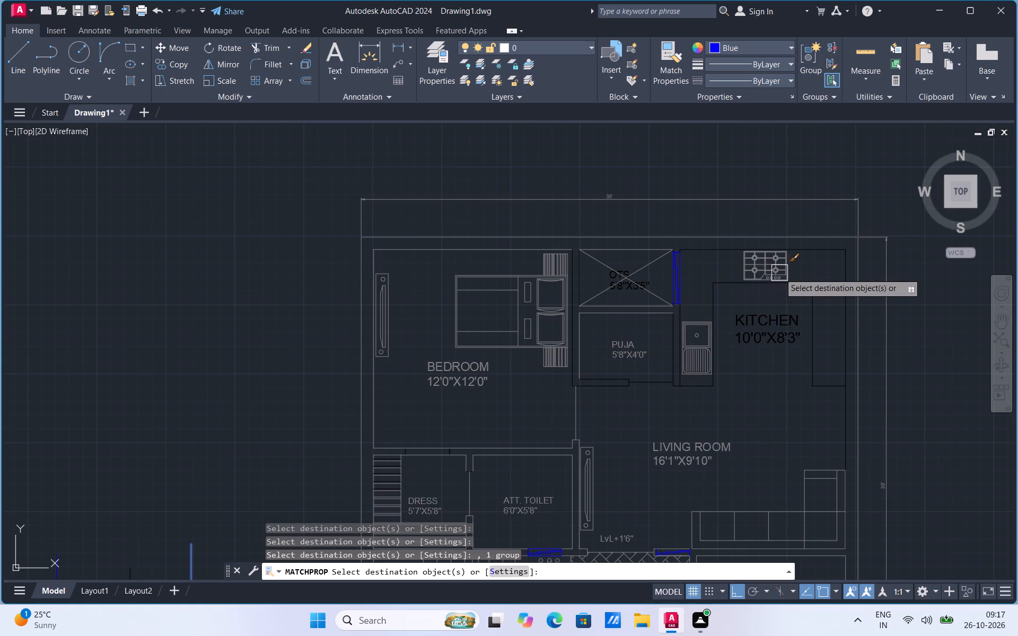
{"action": "left_click_drag", "start_coordinate": [779, 273], "coordinate": [727, 285]}
{"action": "left_click_drag", "start_coordinate": [727, 285], "coordinate": [715, 298]}
{"action": "left_click_drag", "start_coordinate": [715, 298], "coordinate": [705, 243]}
{"action": "left_click_drag", "start_coordinate": [705, 243], "coordinate": [685, 309]}
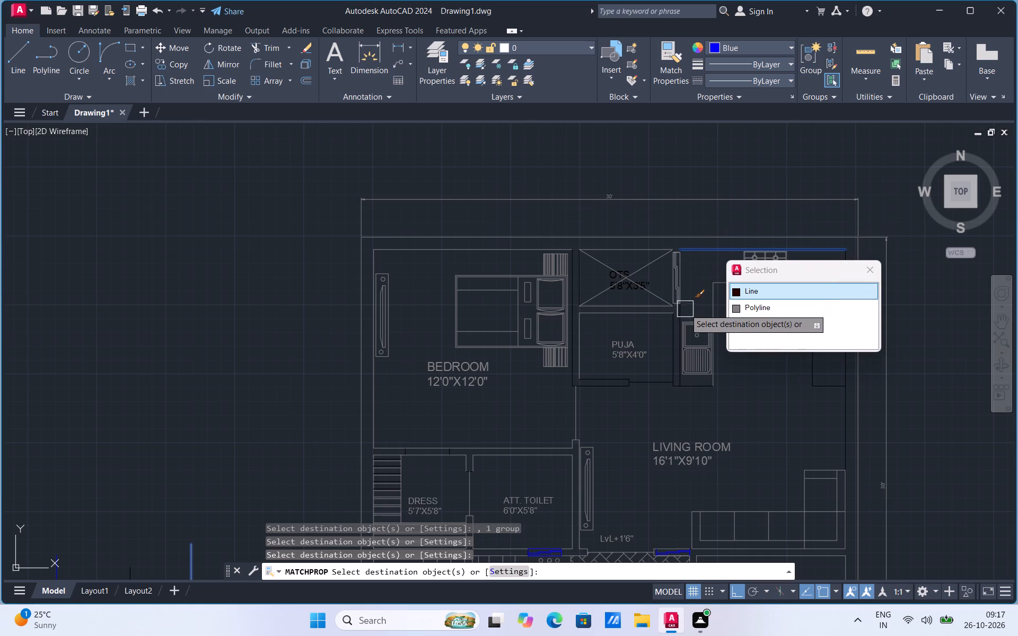
{"action": "left_click_drag", "start_coordinate": [685, 309], "coordinate": [684, 312]}
{"action": "left_click_drag", "start_coordinate": [684, 312], "coordinate": [672, 343]}
{"action": "left_click", "coordinate": [672, 343]}
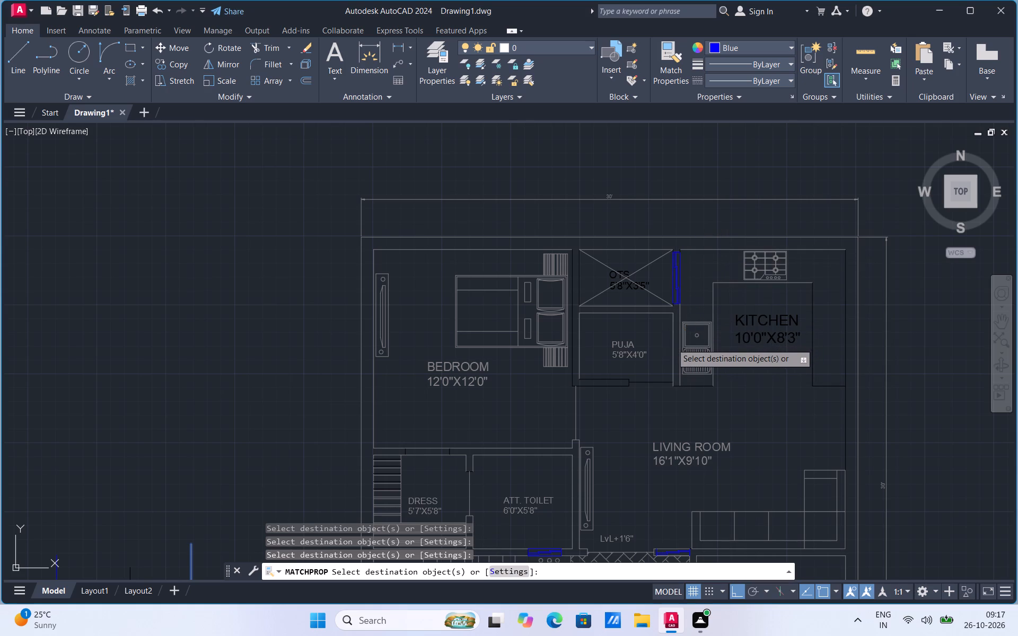
Apply the grey properties to the puja's living-room-side lines and the remaining wall lines between the bedroom and the puja and OTS.
{"action": "left_click", "coordinate": [653, 382]}
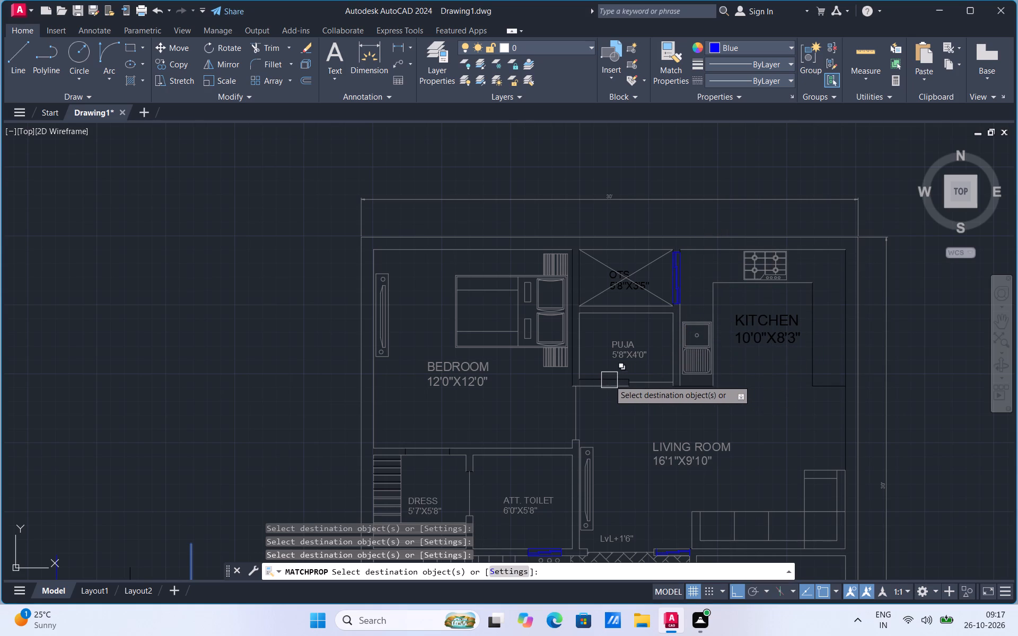
{"action": "left_click_drag", "start_coordinate": [608, 375], "coordinate": [598, 390]}
{"action": "left_click_drag", "start_coordinate": [598, 390], "coordinate": [566, 373]}
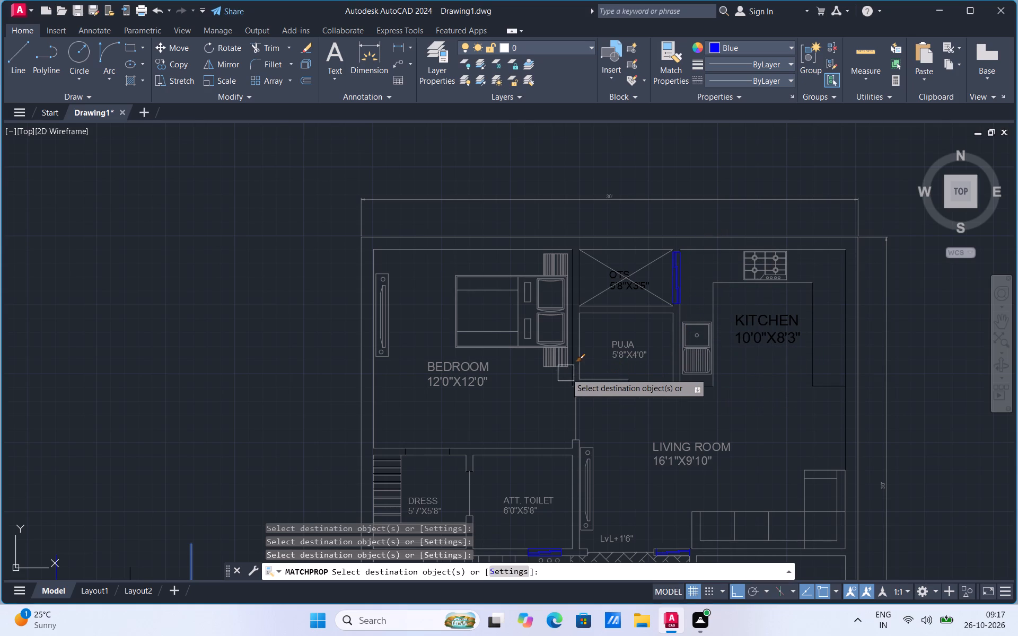
{"action": "left_click_drag", "start_coordinate": [566, 373], "coordinate": [567, 375]}
{"action": "left_click", "coordinate": [567, 375]}
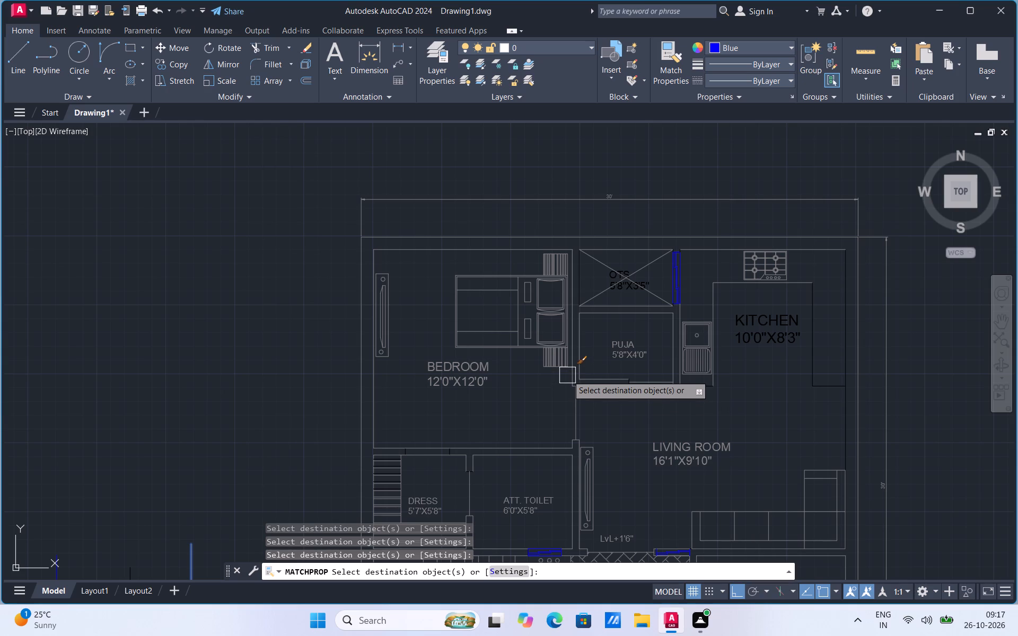
{"action": "left_click_drag", "start_coordinate": [578, 276], "coordinate": [613, 267]}
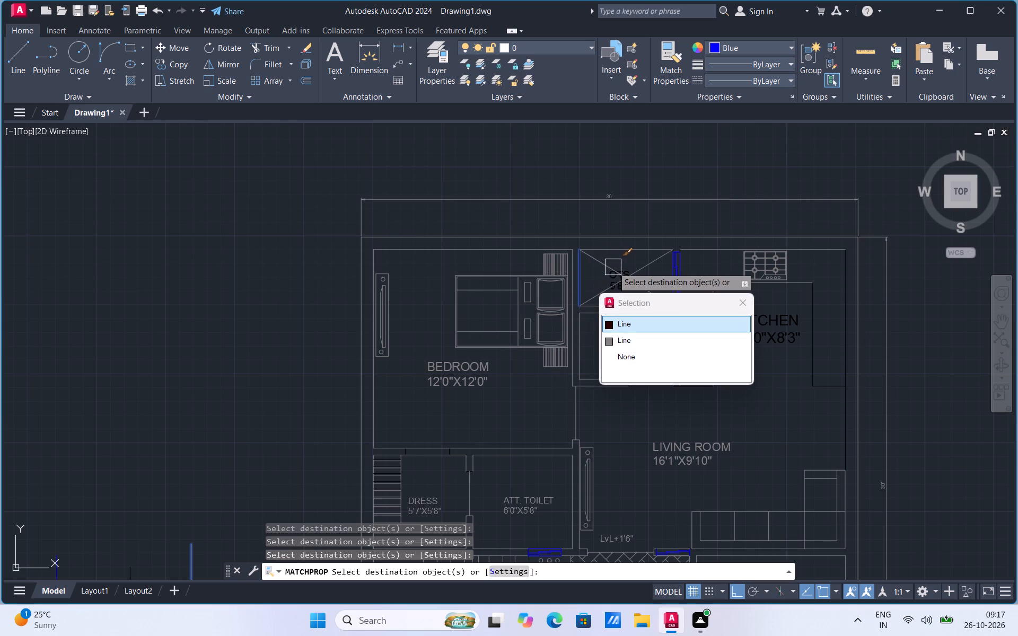
{"action": "left_click_drag", "start_coordinate": [613, 267], "coordinate": [609, 279]}
Apply the grey properties to the KITCHEN label with its size, the remaining counter edges and end lines, and the kitchen's outer wall line.
{"action": "left_click_drag", "start_coordinate": [774, 322], "coordinate": [812, 312]}
{"action": "left_click_drag", "start_coordinate": [812, 312], "coordinate": [843, 302]}
{"action": "left_click", "coordinate": [843, 302]}
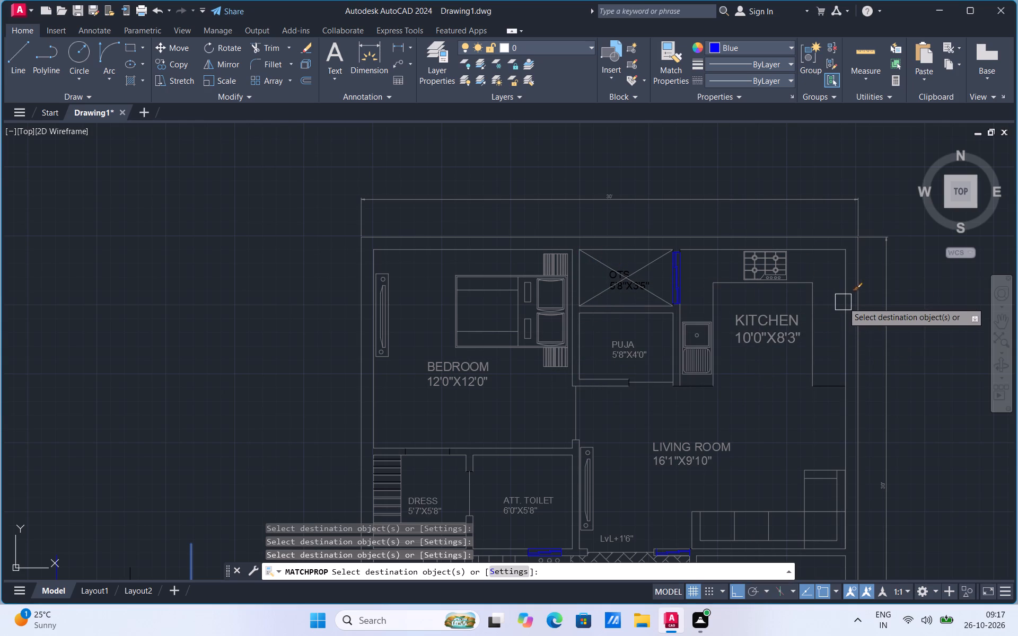
{"action": "left_click", "coordinate": [828, 386]}
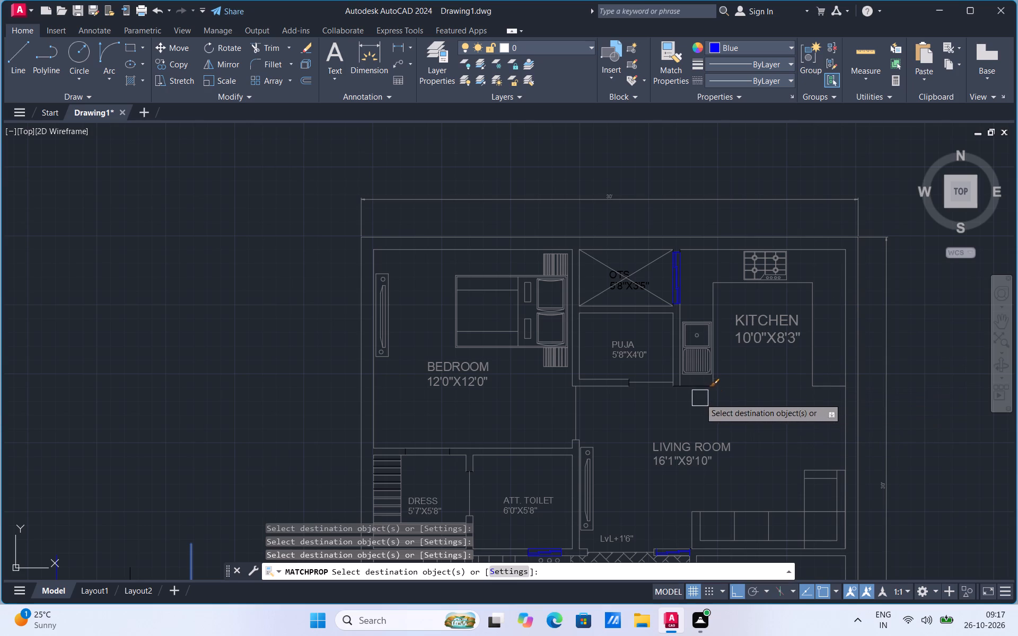
{"action": "left_click", "coordinate": [698, 389]}
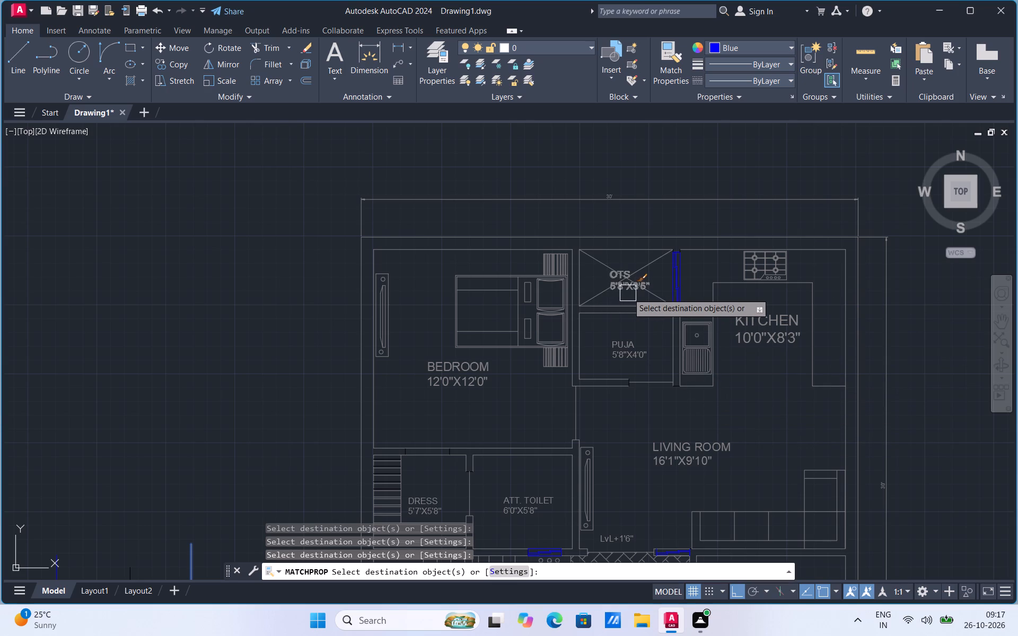
Apply the grey properties to the OTS label with its size and the short wall-end lines beside the puja opening.
{"action": "left_click", "coordinate": [628, 293]}
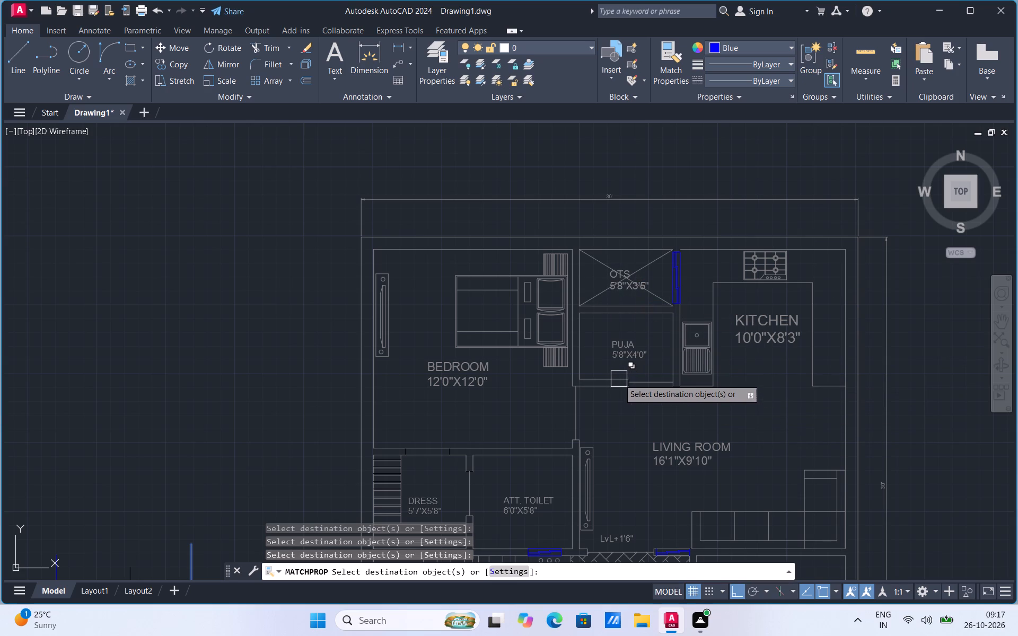
{"action": "left_click", "coordinate": [627, 381]}
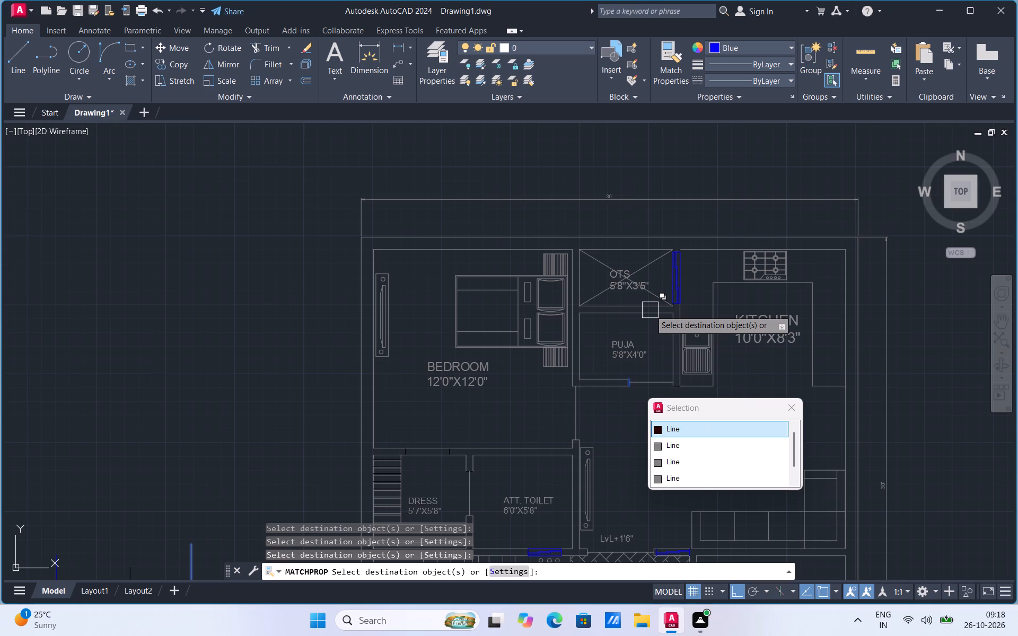
{"action": "scroll", "coordinate": [670, 343], "scroll_direction": "up", "scroll_amount": 3}
{"action": "left_click", "coordinate": [685, 454]}
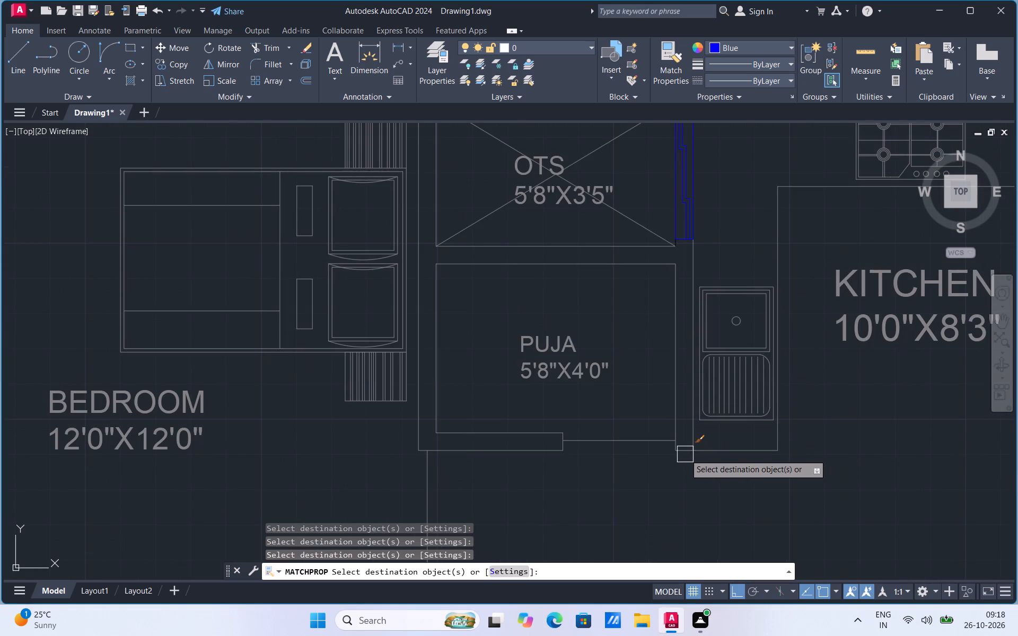
Apply the grey properties to the blue window between OTS and kitchen and the short wall line beside it.
{"action": "scroll", "coordinate": [645, 347], "scroll_direction": "down", "scroll_amount": 3}
{"action": "scroll", "coordinate": [640, 330], "scroll_direction": "up", "scroll_amount": 4}
{"action": "scroll", "coordinate": [723, 249], "scroll_direction": "up", "scroll_amount": 3}
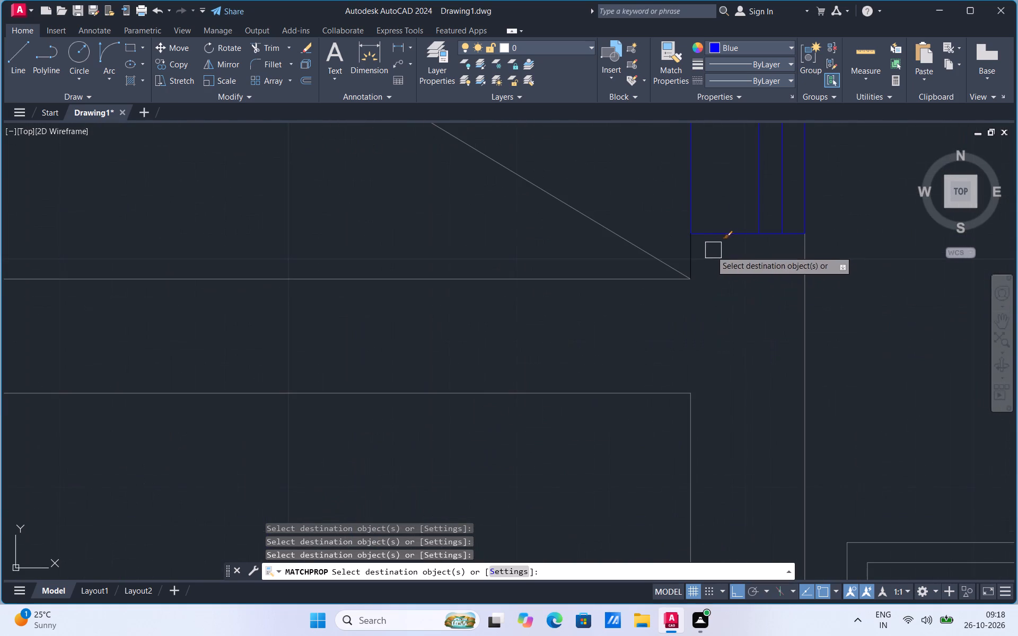
{"action": "left_click", "coordinate": [696, 251]}
{"action": "scroll", "coordinate": [659, 228], "scroll_direction": "down", "scroll_amount": 2}
{"action": "left_click", "coordinate": [686, 231]}
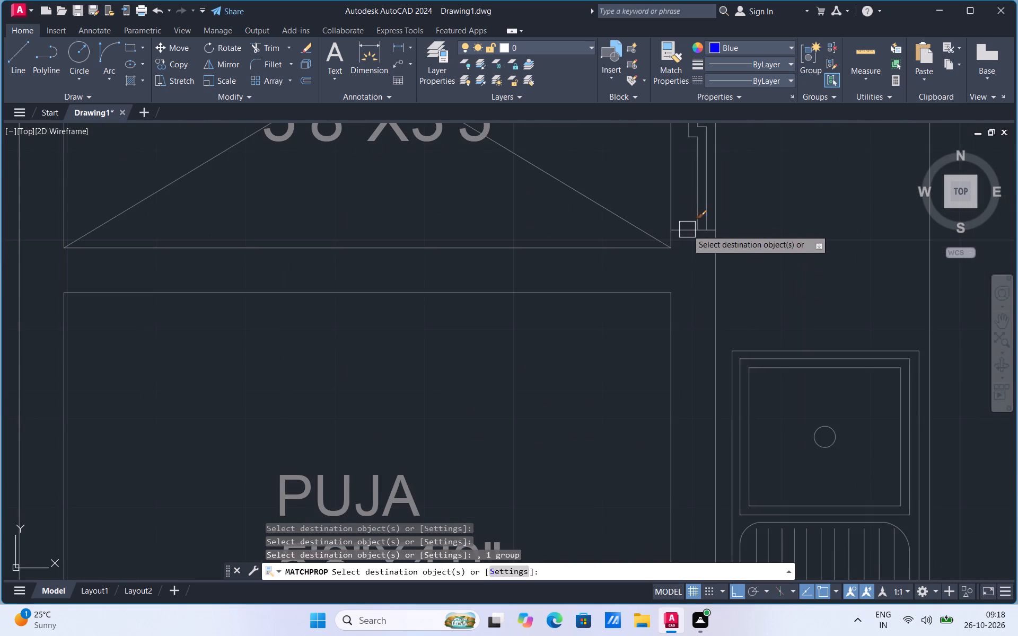
Apply the grey properties to the blue window in the attached toilet's lower wall.
{"action": "scroll", "coordinate": [691, 216], "scroll_direction": "down", "scroll_amount": 4}
{"action": "scroll", "coordinate": [582, 453], "scroll_direction": "up", "scroll_amount": 2}
{"action": "left_click", "coordinate": [560, 477]}
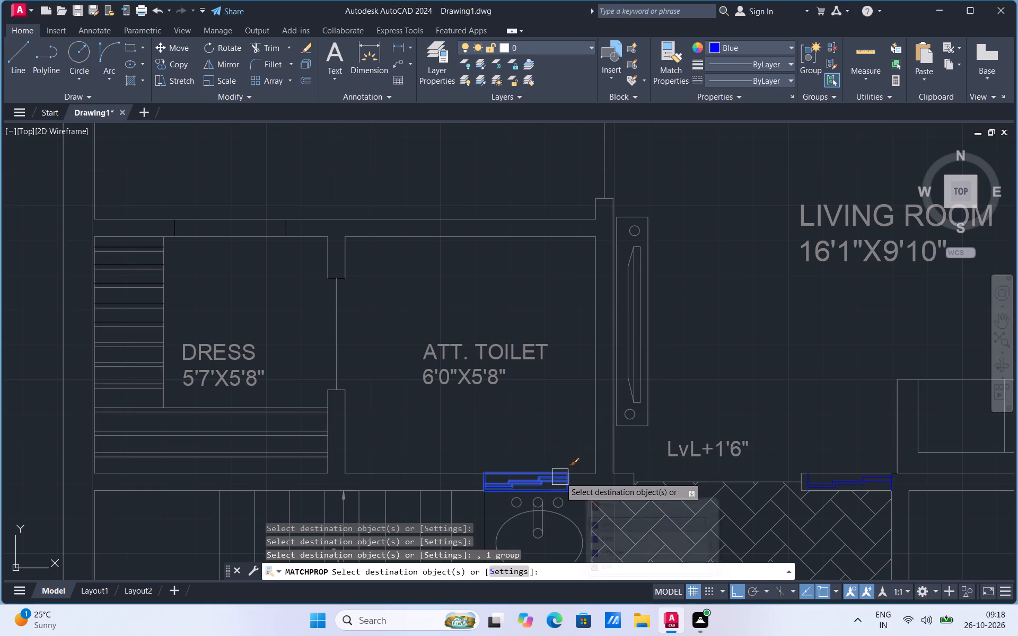
Apply the grey properties to the blue window between living room and parking, including its end lines and the adjoining short wall line.
{"action": "left_click", "coordinate": [814, 482]}
{"action": "scroll", "coordinate": [853, 481], "scroll_direction": "up", "scroll_amount": 3}
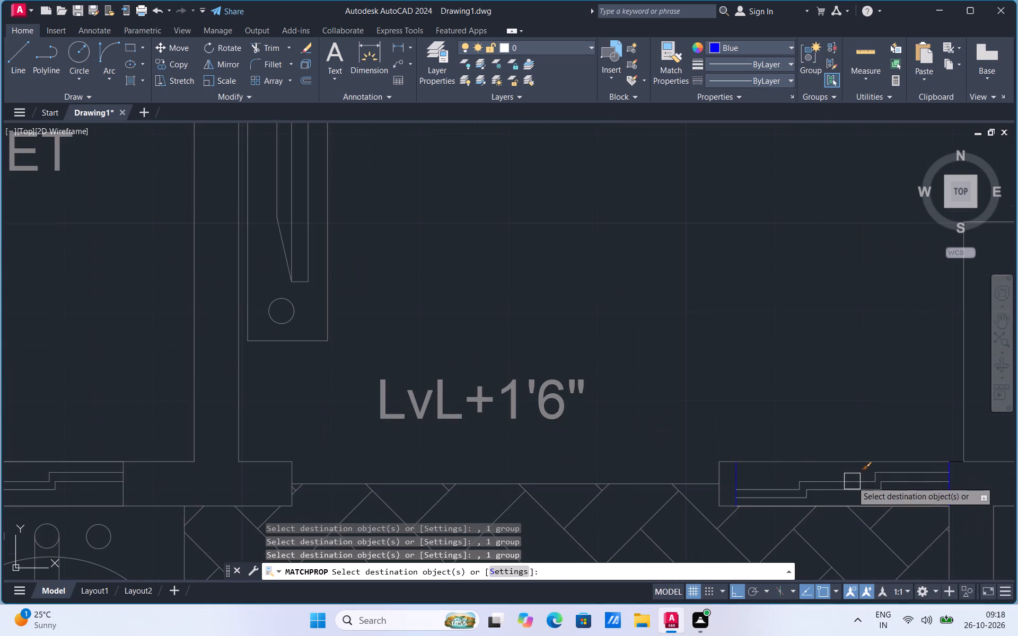
{"action": "left_click", "coordinate": [739, 473]}
{"action": "left_click", "coordinate": [954, 492]}
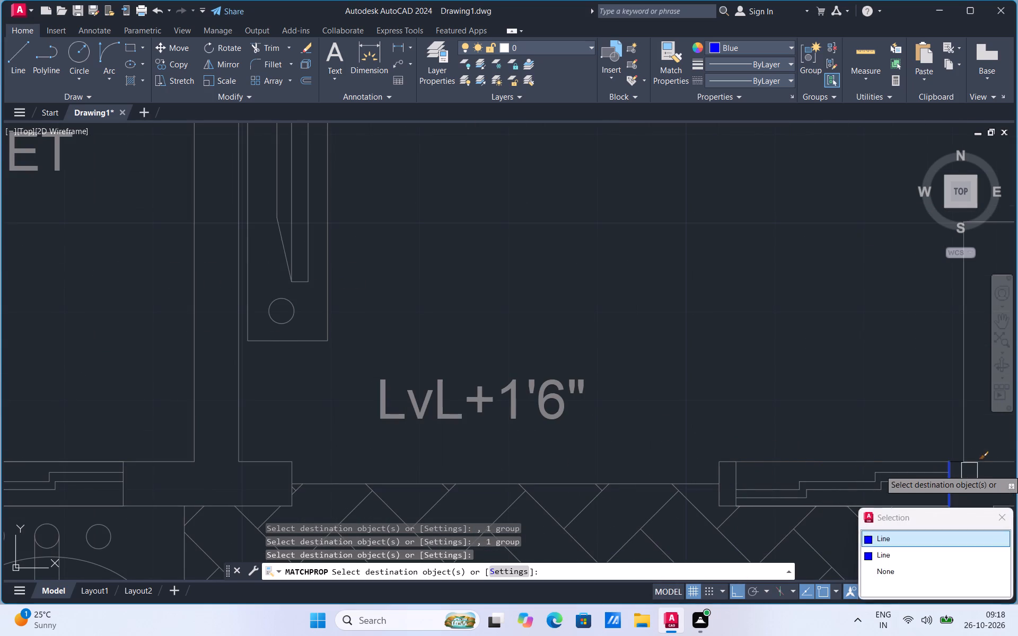
{"action": "scroll", "coordinate": [970, 467], "scroll_direction": "up", "scroll_amount": 2}
{"action": "left_click", "coordinate": [947, 457]}
{"action": "scroll", "coordinate": [635, 295], "scroll_direction": "down", "scroll_amount": 4}
{"action": "scroll", "coordinate": [708, 337], "scroll_direction": "up", "scroll_amount": 4}
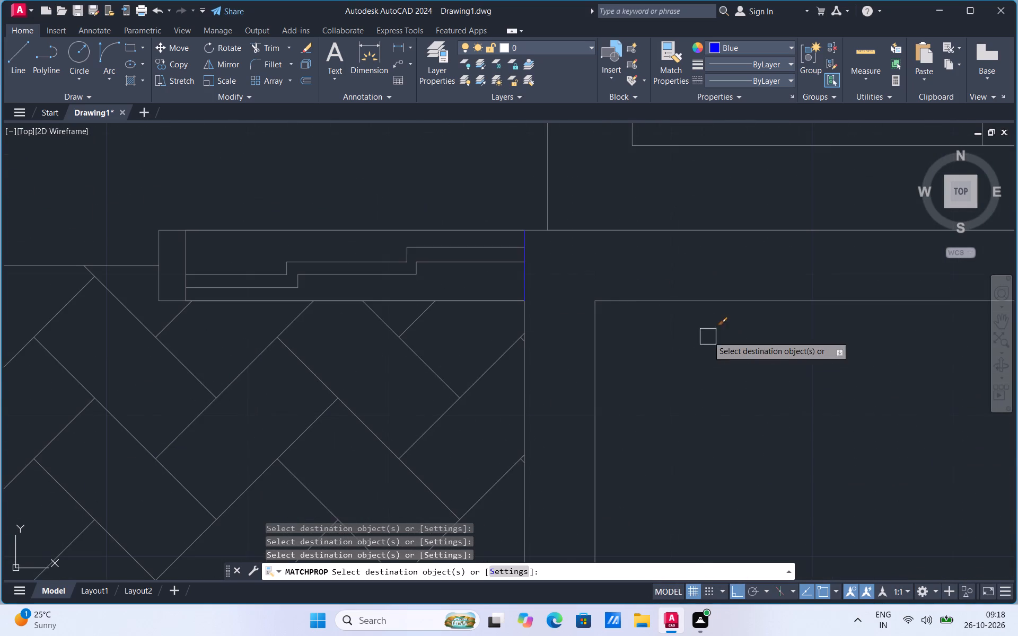
{"action": "left_click", "coordinate": [523, 282]}
{"action": "scroll", "coordinate": [703, 285], "scroll_direction": "down", "scroll_amount": 6}
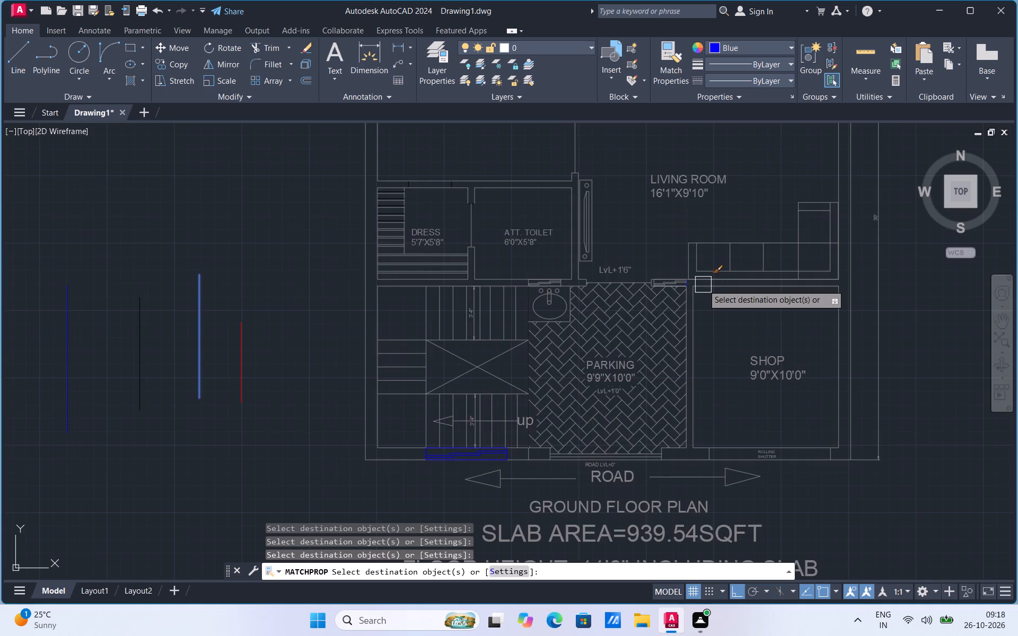
{"action": "scroll", "coordinate": [703, 285], "scroll_direction": "up", "scroll_amount": 5}
{"action": "left_click", "coordinate": [517, 275]}
{"action": "left_click", "coordinate": [549, 323]}
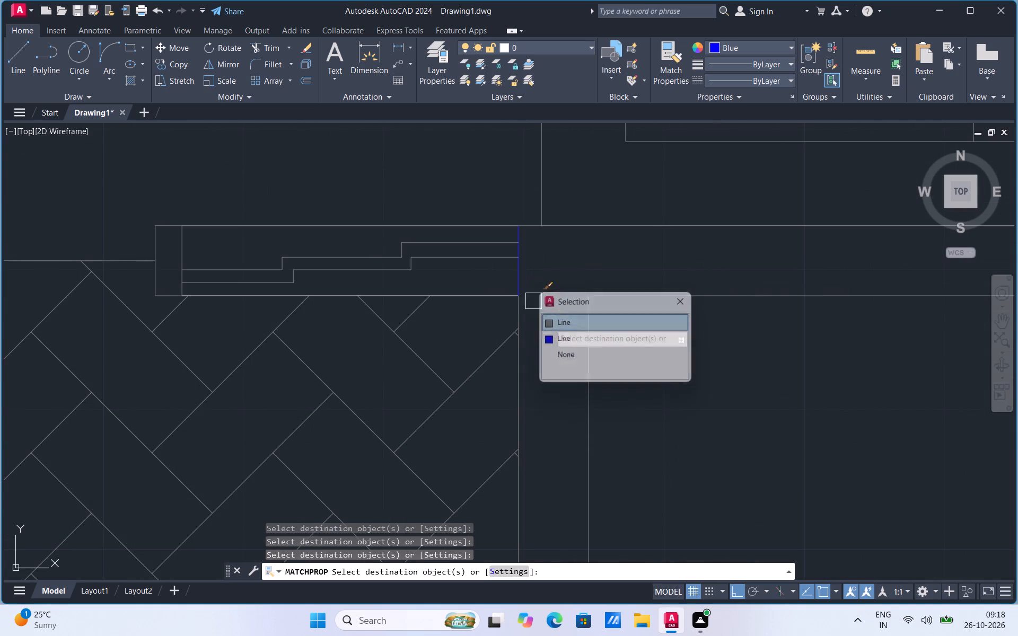
{"action": "left_click", "coordinate": [525, 273]}
{"action": "scroll", "coordinate": [604, 265], "scroll_direction": "down", "scroll_amount": 4}
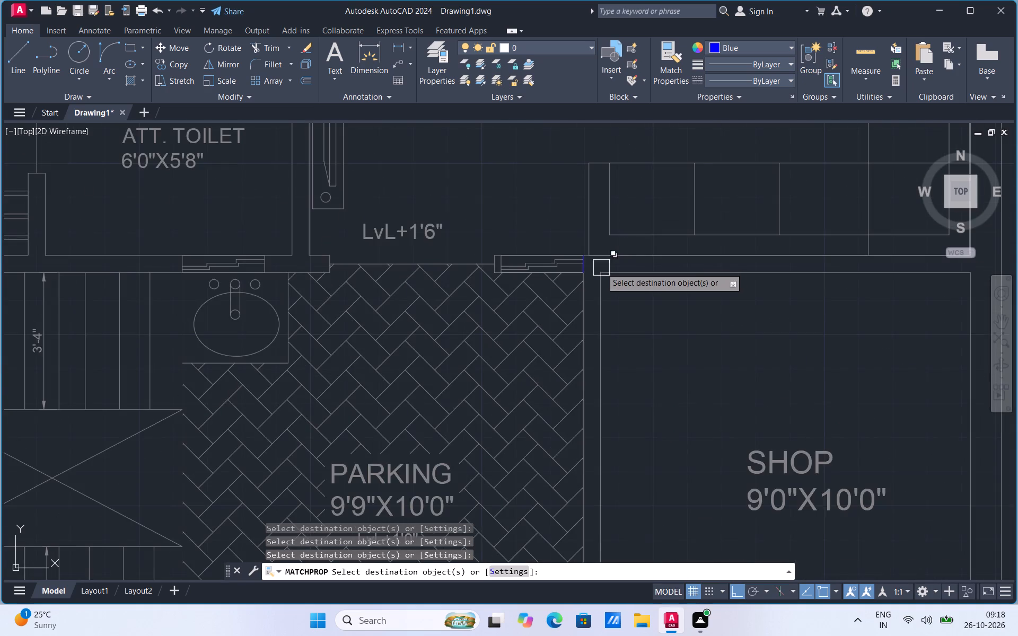
Apply the grey properties to the blue window in the road-side wall below the staircase.
{"action": "scroll", "coordinate": [607, 263], "scroll_direction": "down", "scroll_amount": 4}
{"action": "scroll", "coordinate": [534, 313], "scroll_direction": "up", "scroll_amount": 4}
{"action": "left_click", "coordinate": [471, 418]}
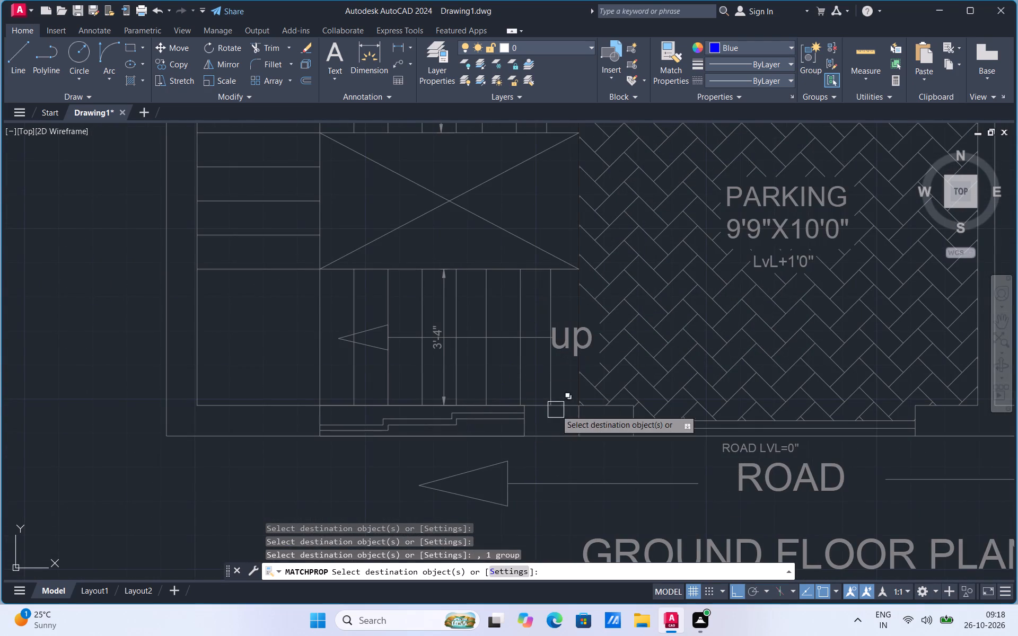
Set the current object colour to Red and end the grey property matching.
{"action": "scroll", "coordinate": [556, 410], "scroll_direction": "down", "scroll_amount": 3}
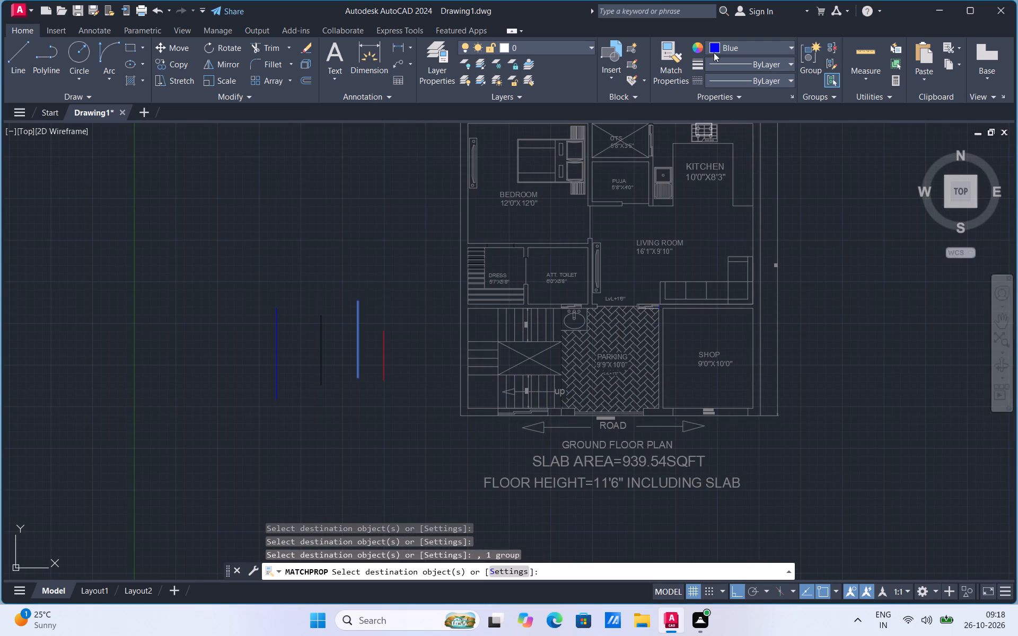
{"action": "left_click", "coordinate": [714, 44]}
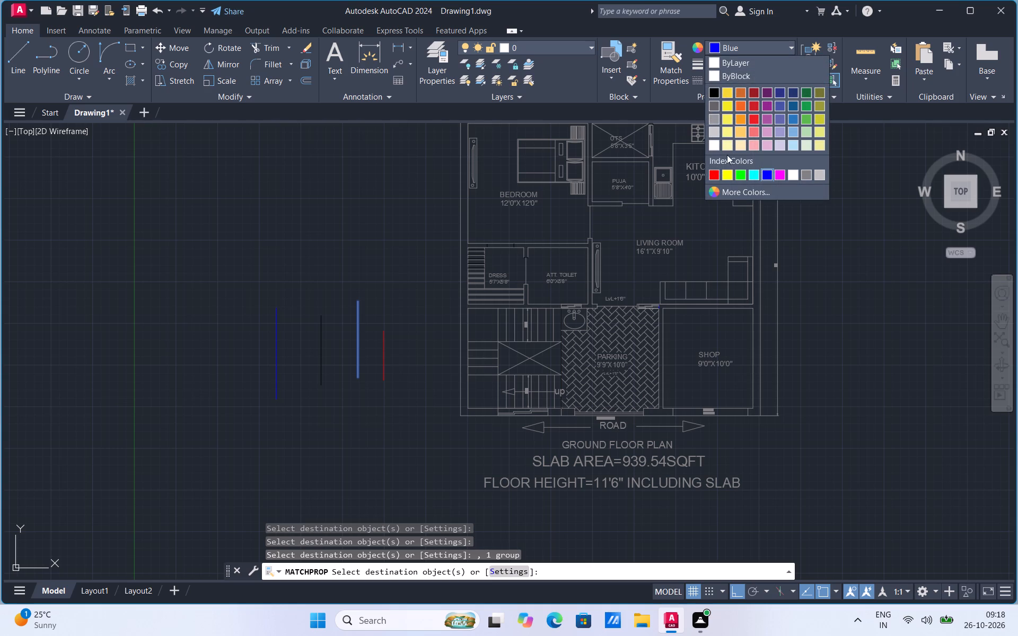
{"action": "left_click", "coordinate": [713, 175]}
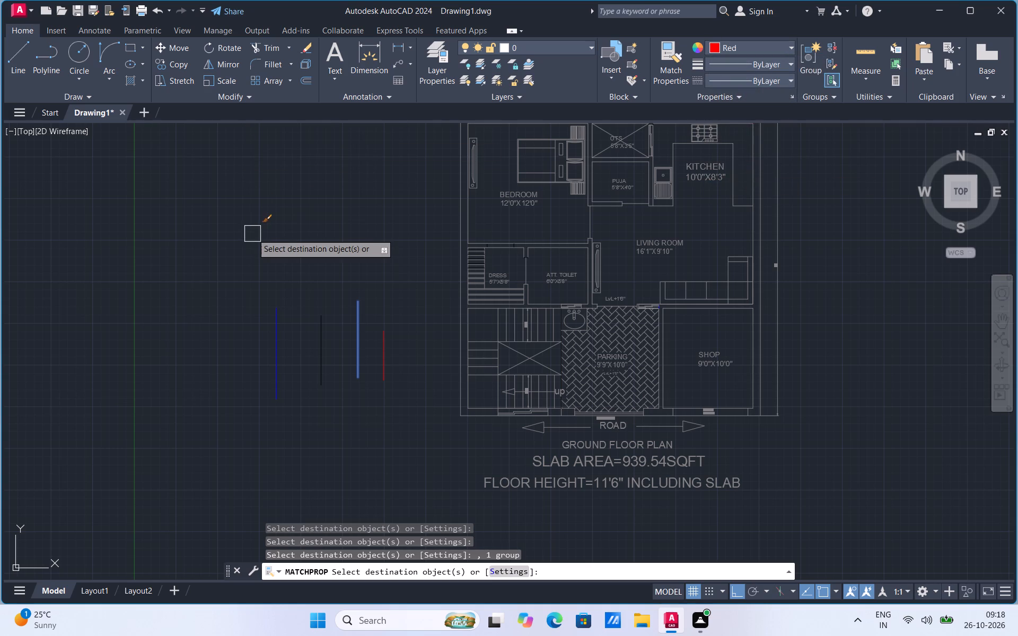
{"action": "key", "text": "Escape"}
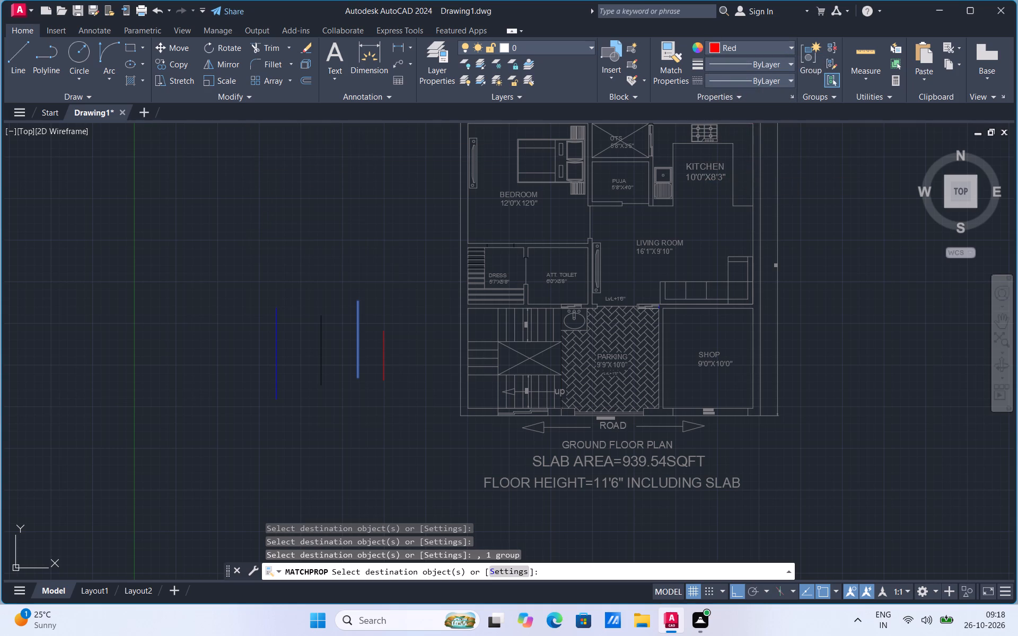
Match properties from the red sample line to the parking floor hatch, the PARKING 9'9"X10'0" label and the LvL+1'0" text.
{"action": "left_click", "coordinate": [667, 73]}
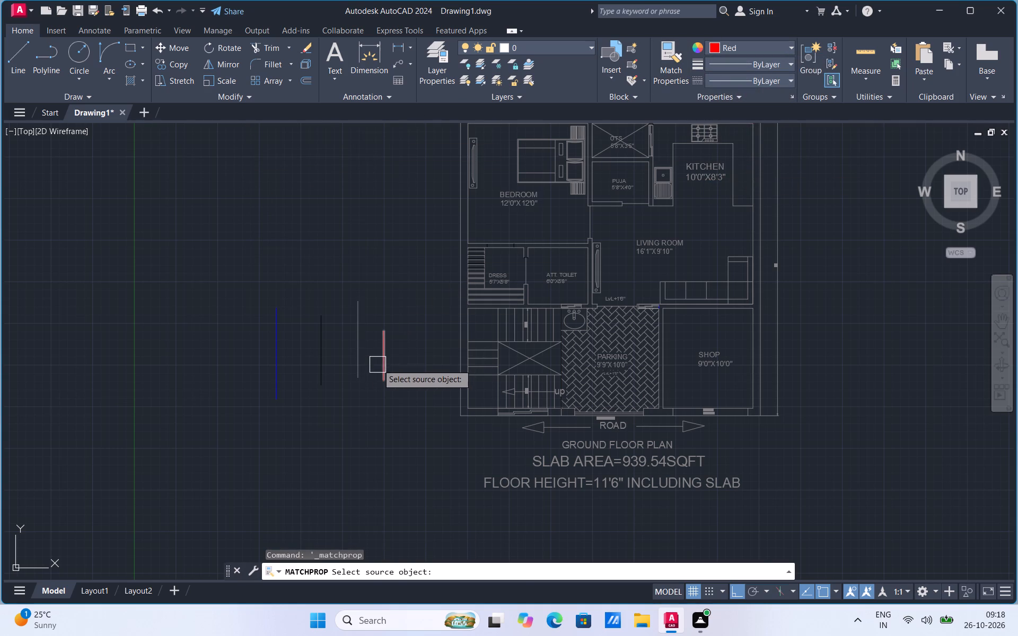
{"action": "left_click", "coordinate": [381, 363]}
{"action": "scroll", "coordinate": [679, 322], "scroll_direction": "up", "scroll_amount": 2}
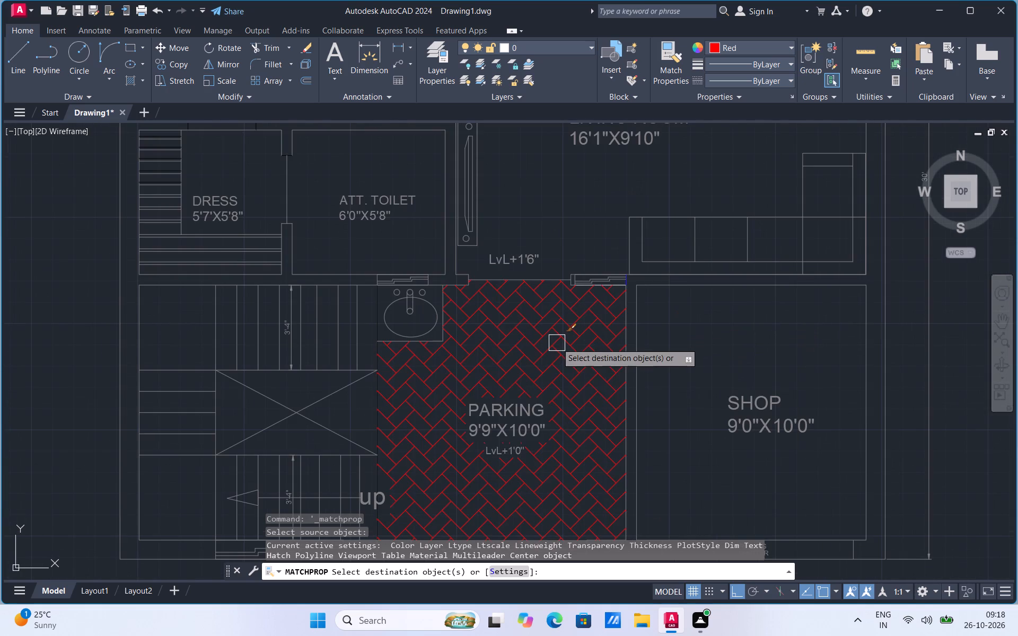
{"action": "left_click", "coordinate": [557, 343]}
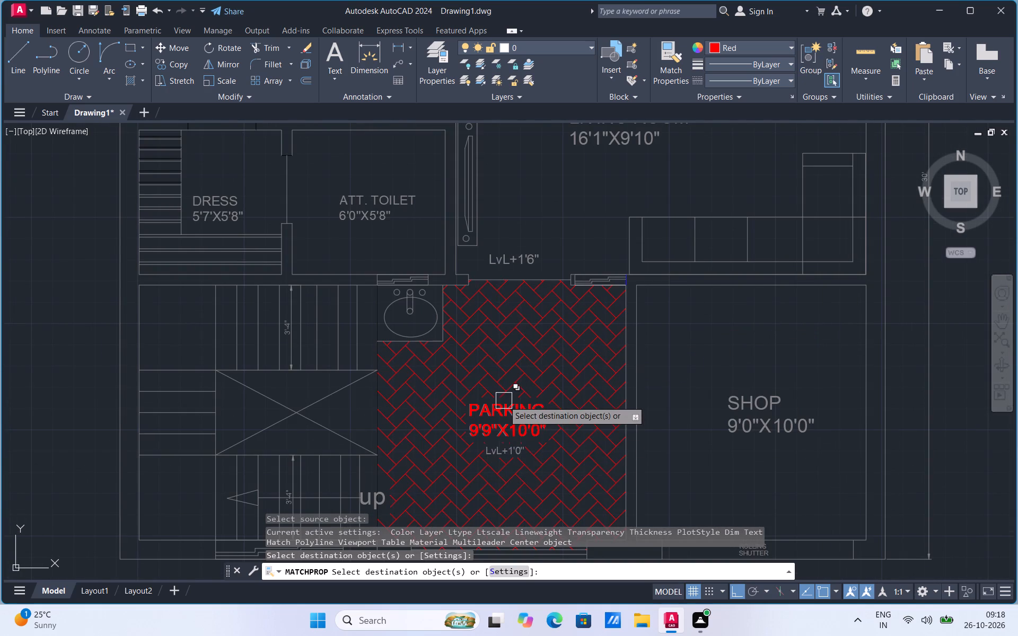
{"action": "left_click_drag", "start_coordinate": [504, 401], "coordinate": [493, 449]}
{"action": "left_click", "coordinate": [493, 449]}
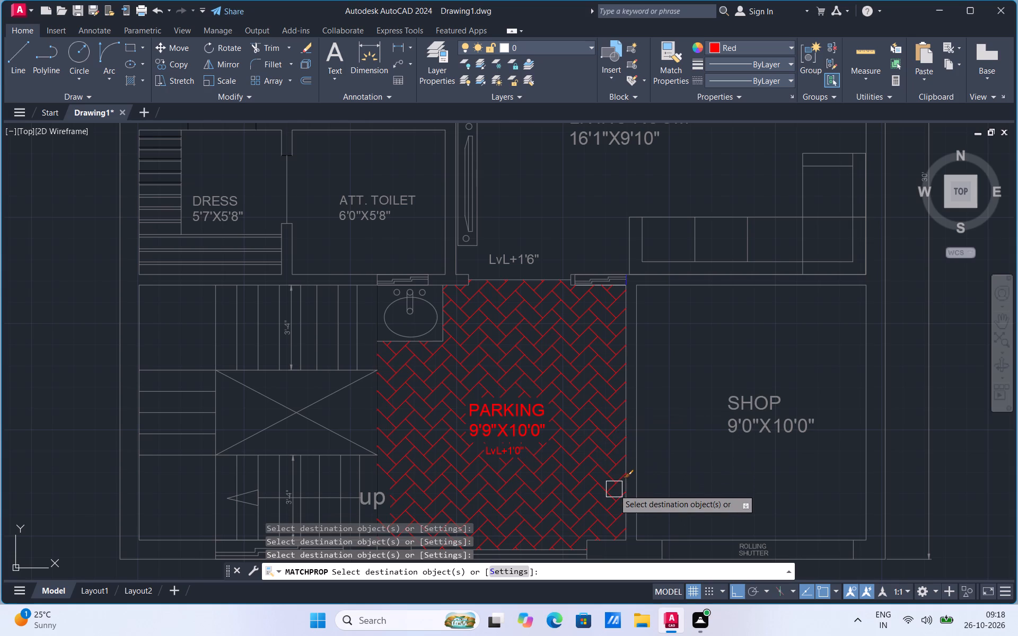
Apply the red properties to the wall lines between shop and parking, the shop's upper wall line, the living room sofa and the adjacent window's inner lines.
{"action": "left_click", "coordinate": [696, 291]}
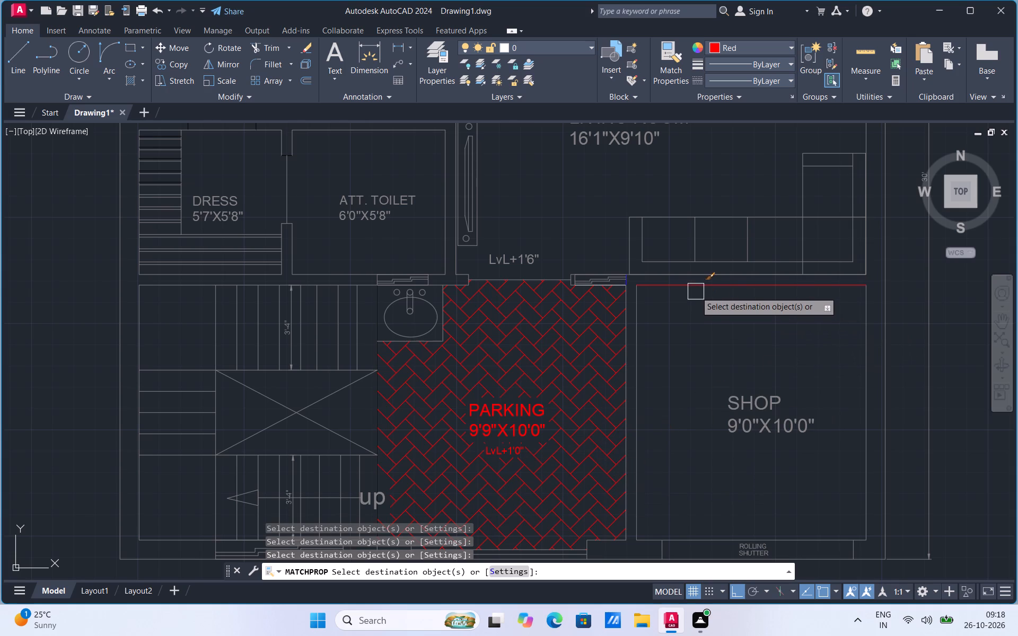
{"action": "left_click", "coordinate": [640, 360]}
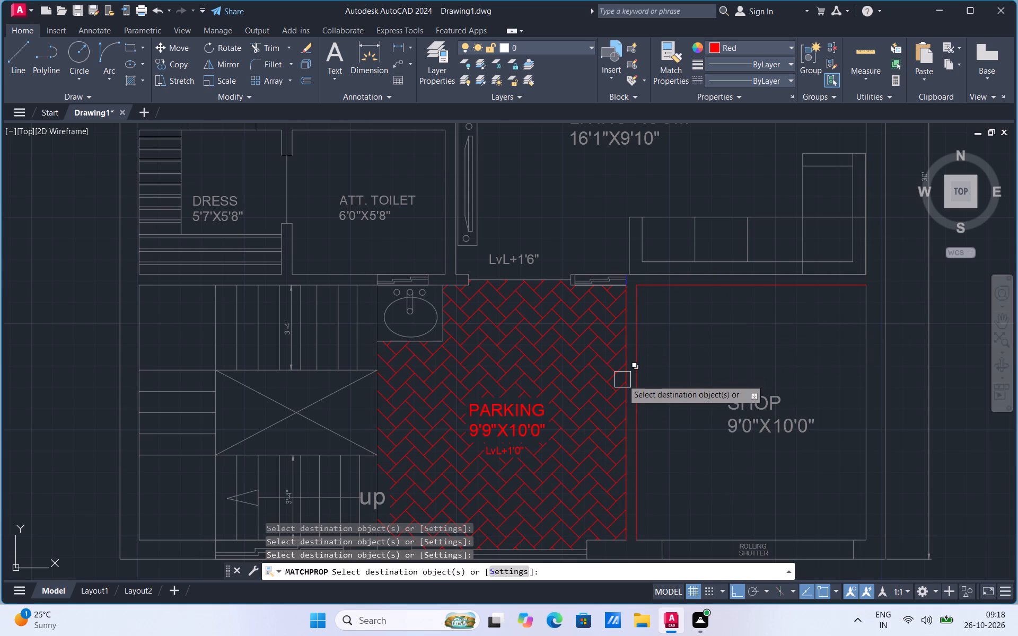
{"action": "left_click", "coordinate": [622, 379]}
{"action": "left_click_drag", "start_coordinate": [652, 273], "coordinate": [636, 288]}
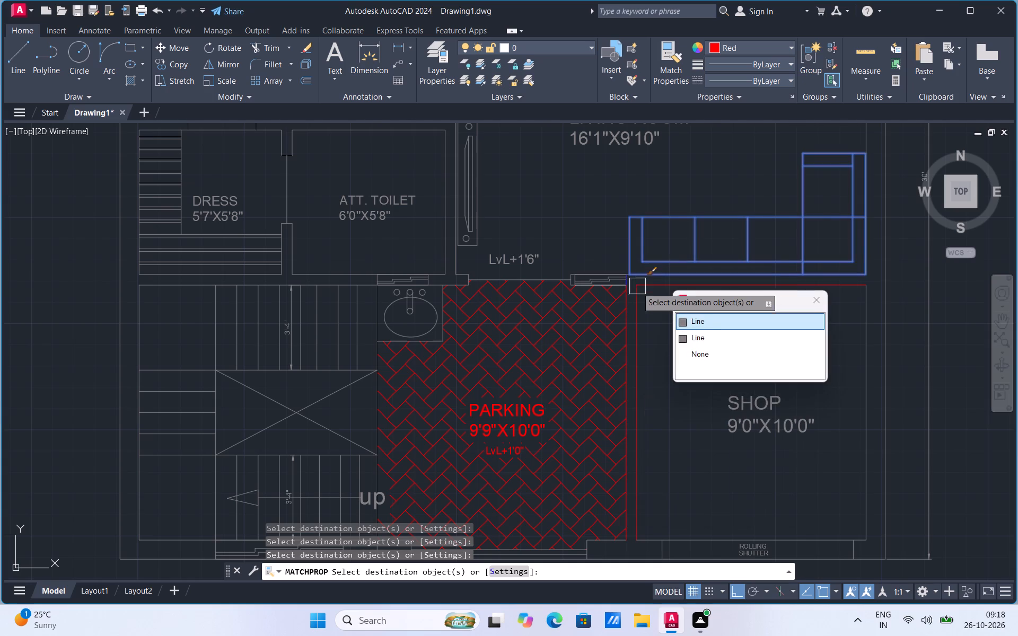
{"action": "left_click_drag", "start_coordinate": [636, 288], "coordinate": [601, 282]}
{"action": "left_click", "coordinate": [601, 282]}
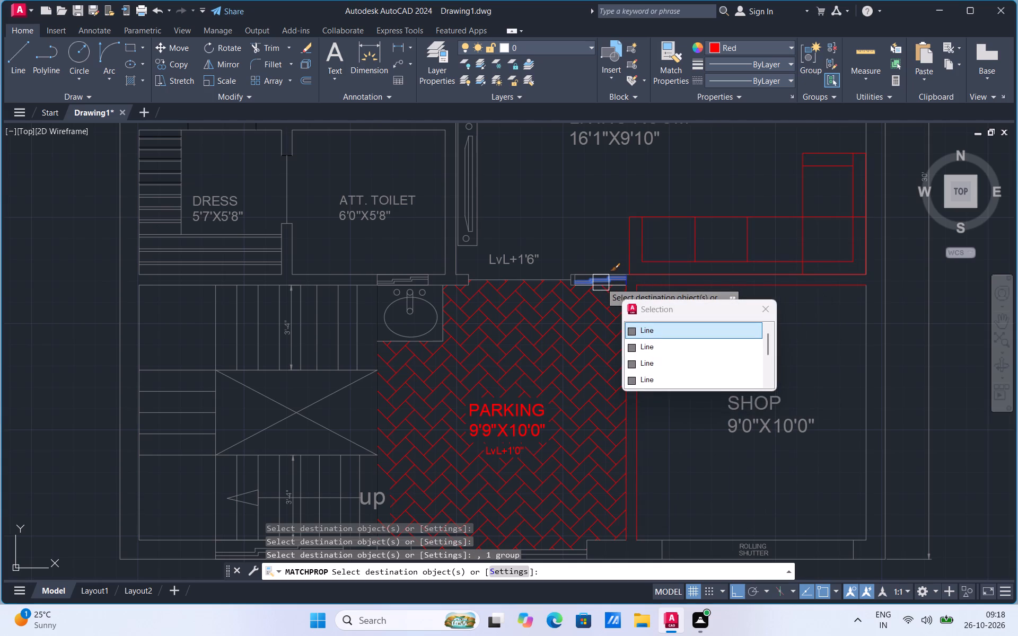
Apply the red properties to the shop label, the shop's road-side and outer side walls, the outer plot boundary and the overall side dimension.
{"action": "left_click", "coordinate": [748, 430]}
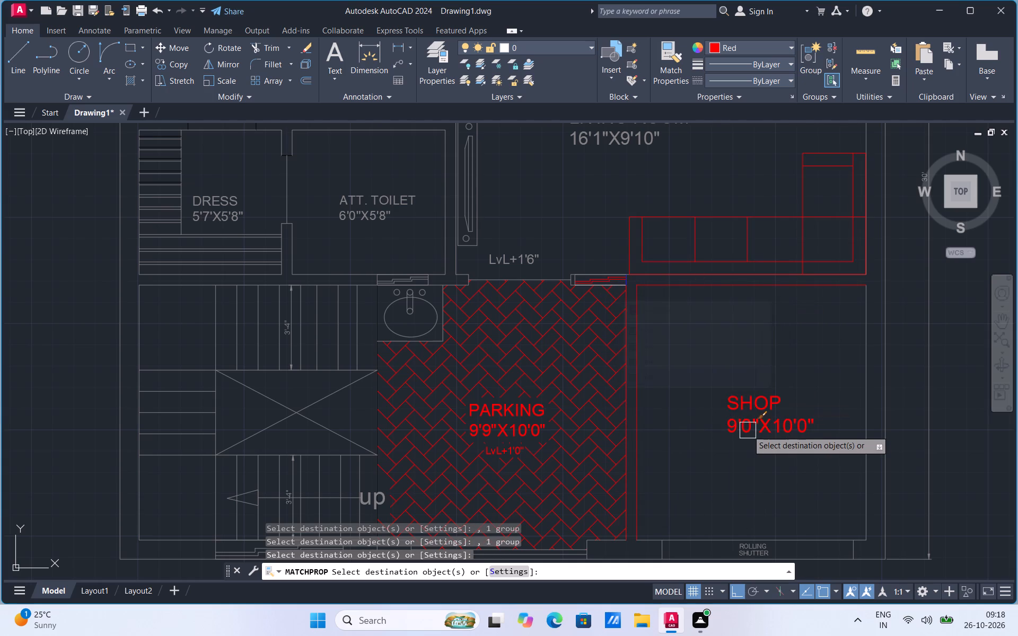
{"action": "left_click", "coordinate": [651, 538]}
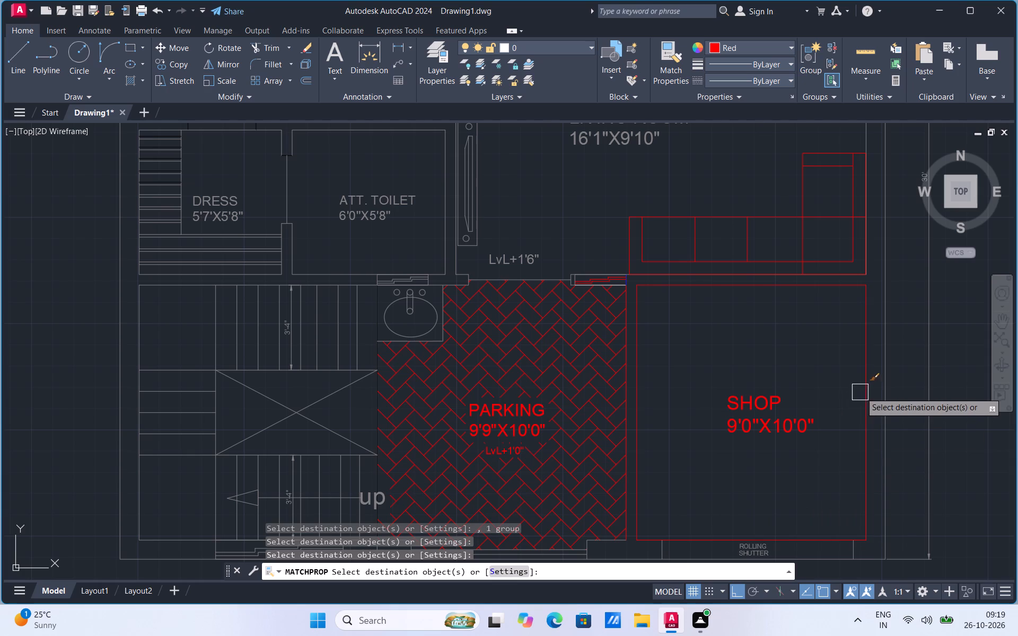
{"action": "left_click_drag", "start_coordinate": [864, 390], "coordinate": [891, 403]}
{"action": "left_click", "coordinate": [891, 403]}
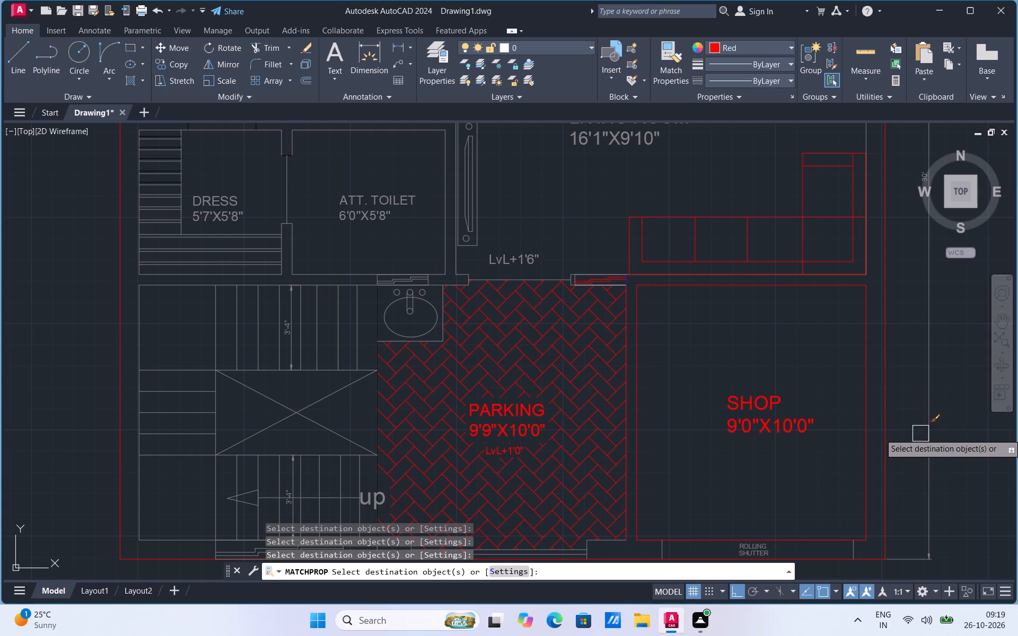
{"action": "left_click", "coordinate": [928, 441]}
Apply the red properties to the rolling shutter's outer end line and try to match its label as well.
{"action": "left_click_drag", "start_coordinate": [850, 551], "coordinate": [756, 548]}
{"action": "left_click", "coordinate": [756, 548]}
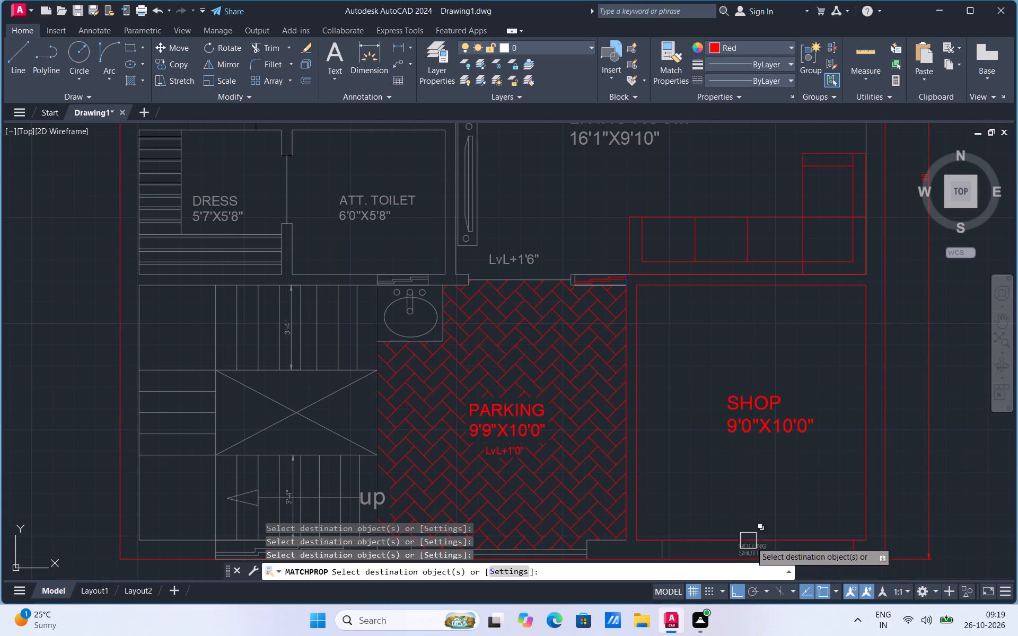
{"action": "left_click", "coordinate": [762, 546]}
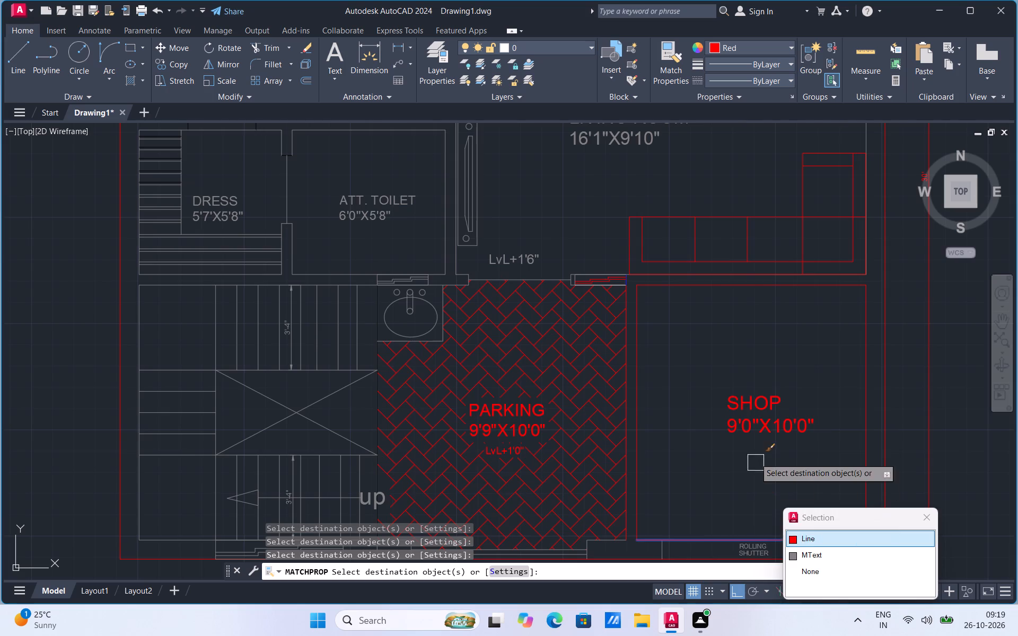
{"action": "scroll", "coordinate": [744, 413], "scroll_direction": "down", "scroll_amount": 3}
{"action": "scroll", "coordinate": [577, 478], "scroll_direction": "up", "scroll_amount": 2}
{"action": "scroll", "coordinate": [572, 367], "scroll_direction": "down", "scroll_amount": 1}
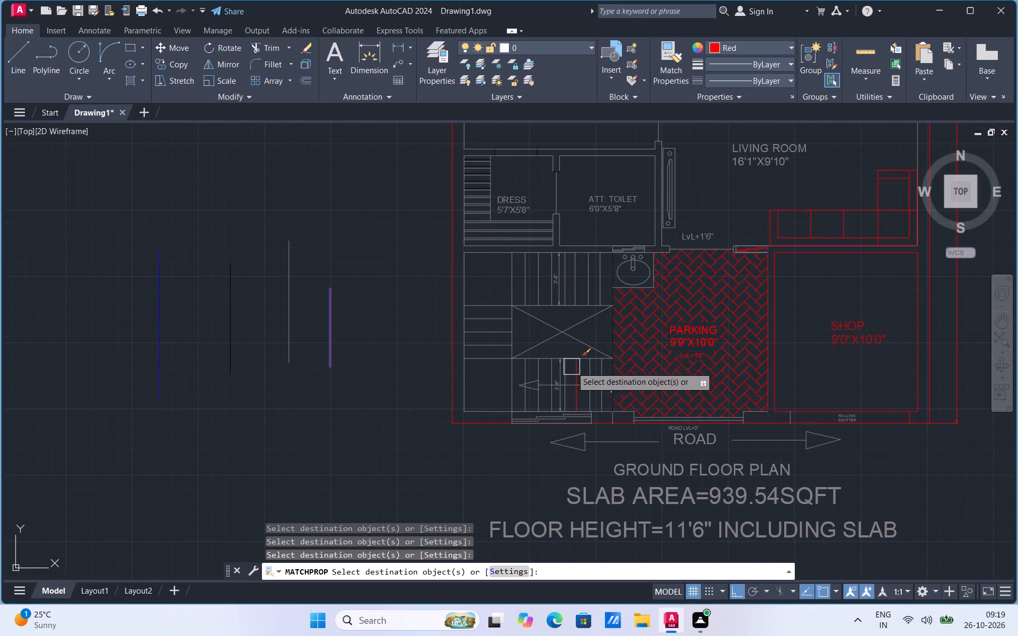
Apply the red properties to the floor height, slab area and GROUND FLOOR PLAN captions, the ROAD label and both road arrows.
{"action": "left_click", "coordinate": [725, 537]}
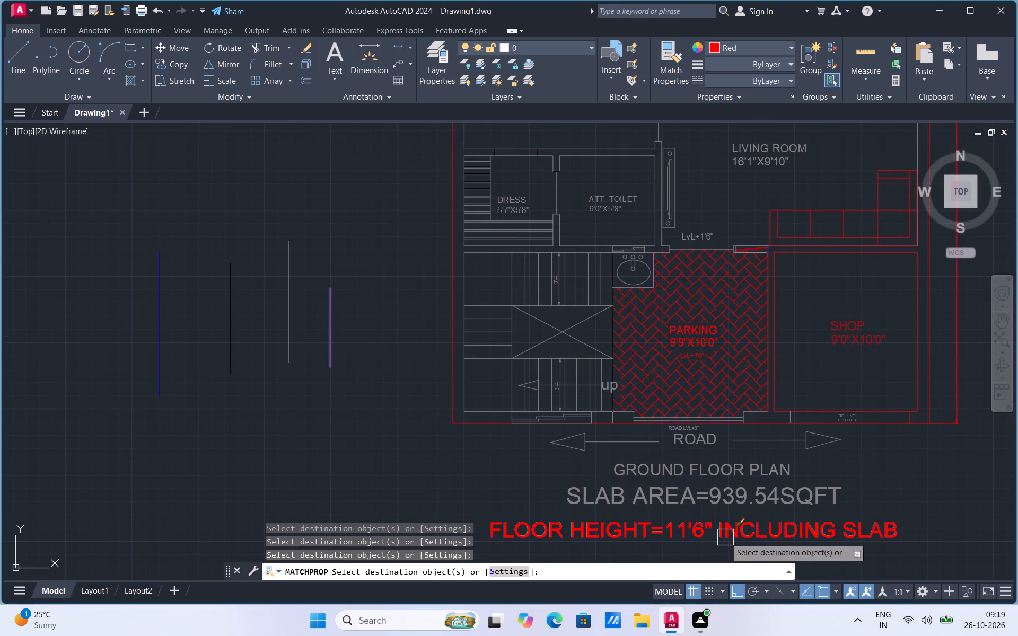
{"action": "left_click", "coordinate": [719, 491]}
{"action": "left_click_drag", "start_coordinate": [716, 471], "coordinate": [716, 470]}
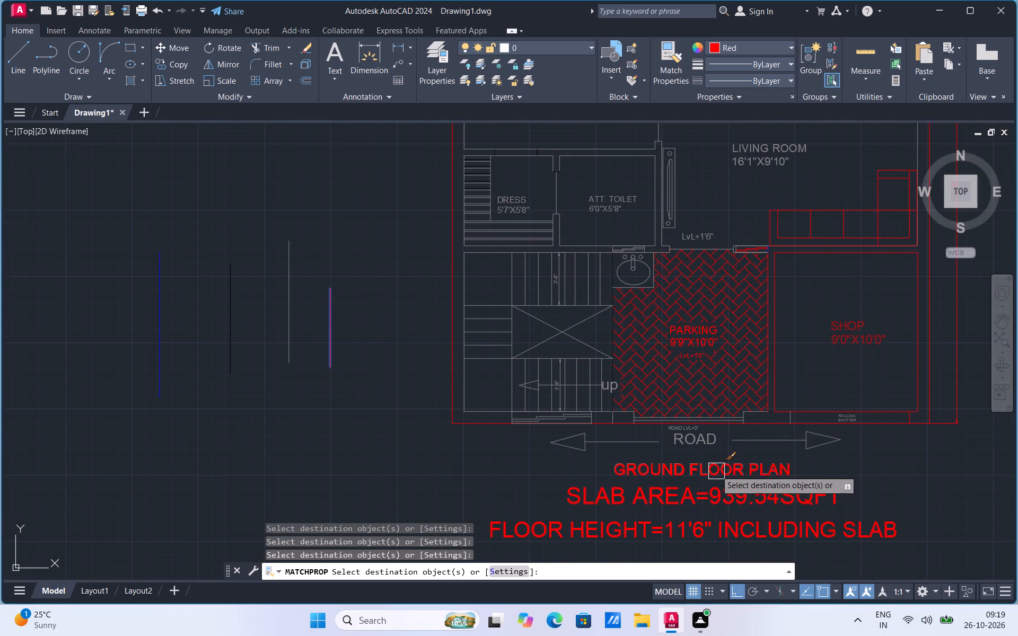
{"action": "left_click_drag", "start_coordinate": [716, 470], "coordinate": [697, 443]}
{"action": "left_click_drag", "start_coordinate": [697, 443], "coordinate": [653, 446]}
{"action": "left_click_drag", "start_coordinate": [653, 446], "coordinate": [753, 434]}
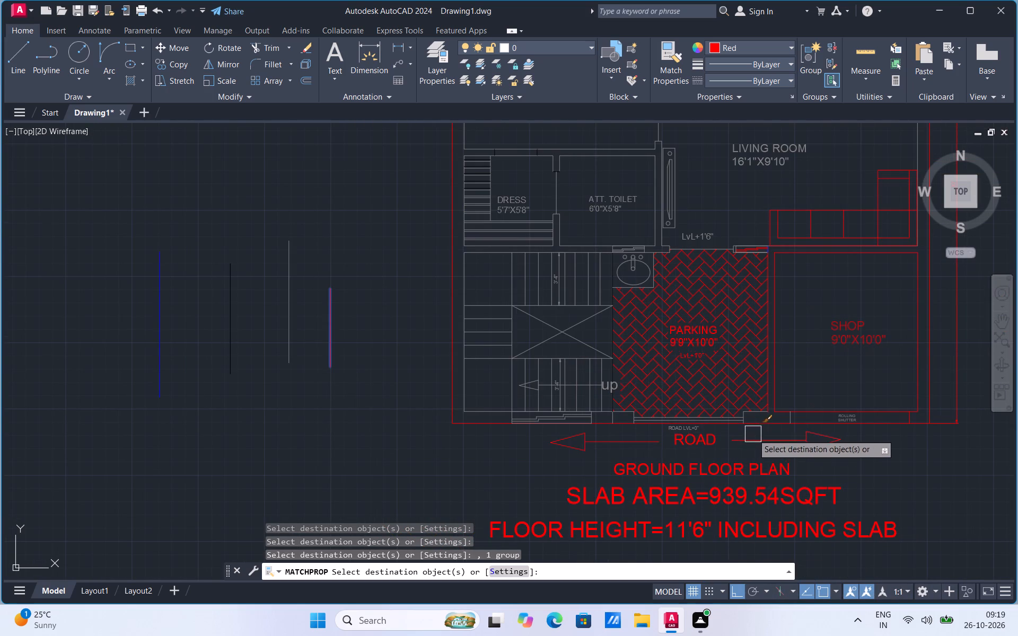
{"action": "left_click_drag", "start_coordinate": [753, 434], "coordinate": [756, 438]}
Apply the red properties to the rolling shutter's parking-side end line and the ROLLING SHUTTER label.
{"action": "left_click_drag", "start_coordinate": [756, 438], "coordinate": [792, 420]}
{"action": "left_click_drag", "start_coordinate": [792, 420], "coordinate": [885, 419]}
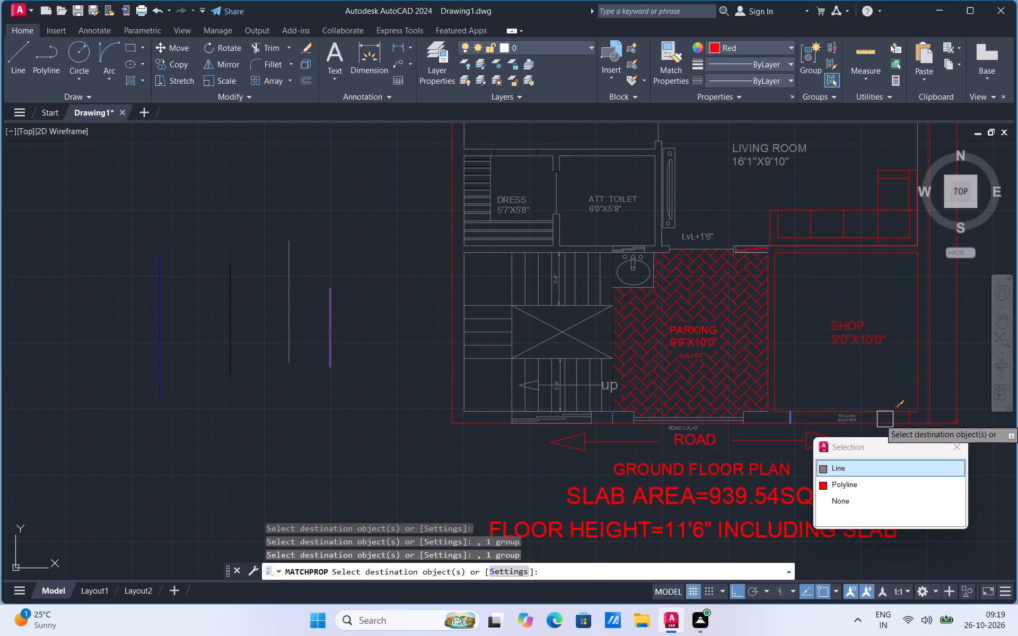
{"action": "left_click_drag", "start_coordinate": [854, 422], "coordinate": [705, 418]}
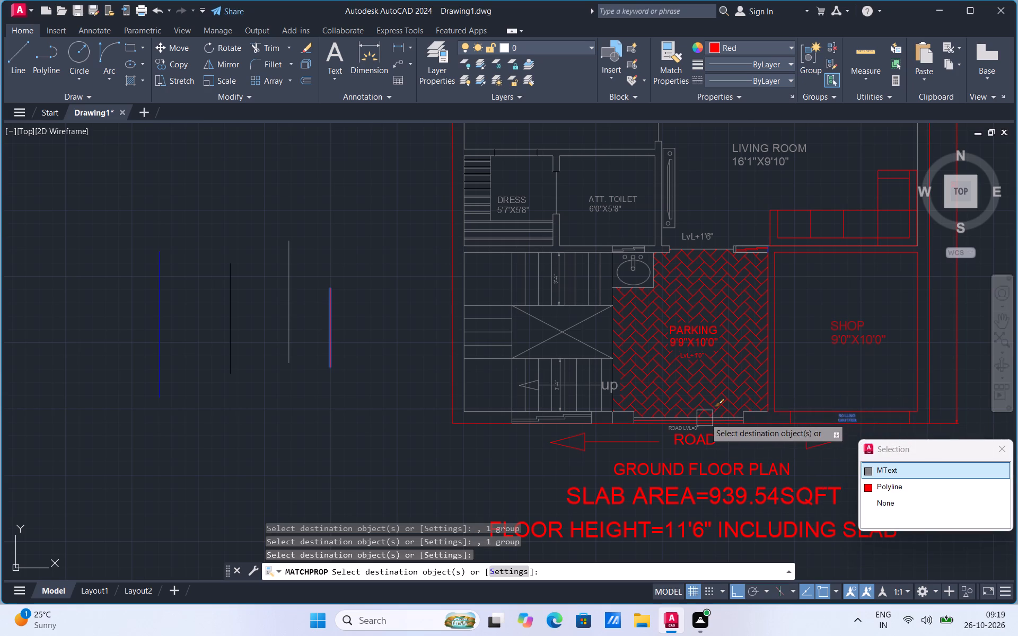
Apply the red properties to the two parking entrance threshold lines and the ROAD LVL=0" text.
{"action": "scroll", "coordinate": [705, 418], "scroll_direction": "down", "scroll_amount": 2}
{"action": "scroll", "coordinate": [816, 408], "scroll_direction": "up", "scroll_amount": 2}
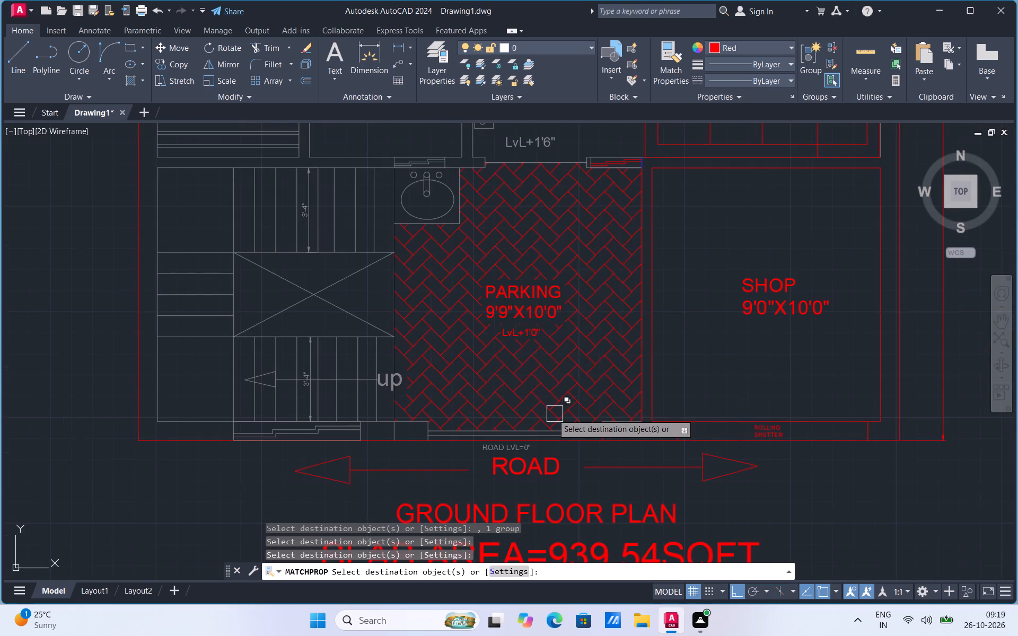
{"action": "scroll", "coordinate": [549, 415], "scroll_direction": "up", "scroll_amount": 1}
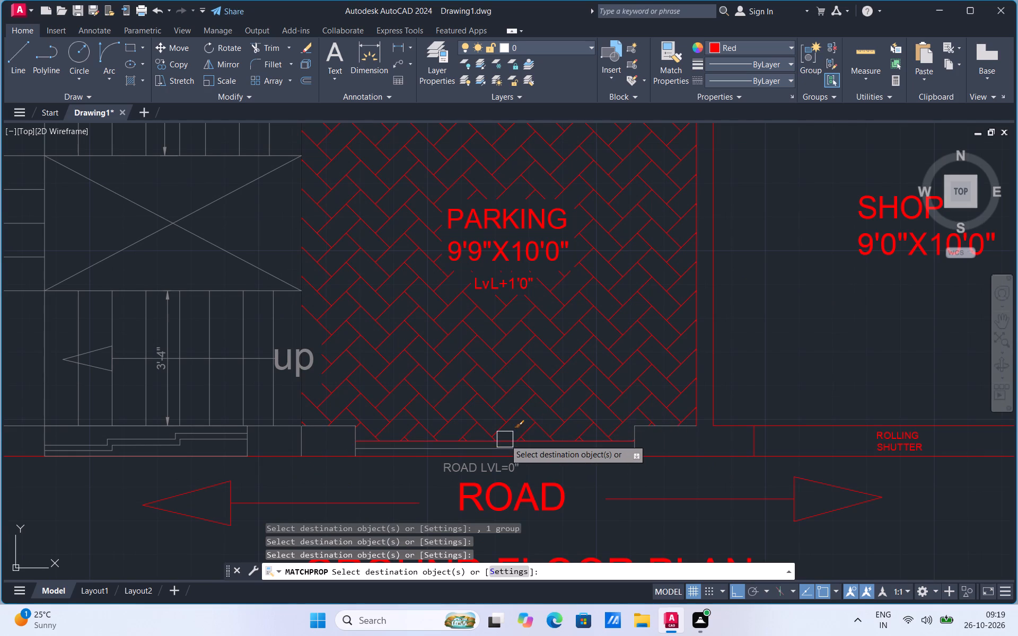
{"action": "left_click_drag", "start_coordinate": [505, 439], "coordinate": [503, 446]}
{"action": "left_click_drag", "start_coordinate": [503, 446], "coordinate": [492, 476]}
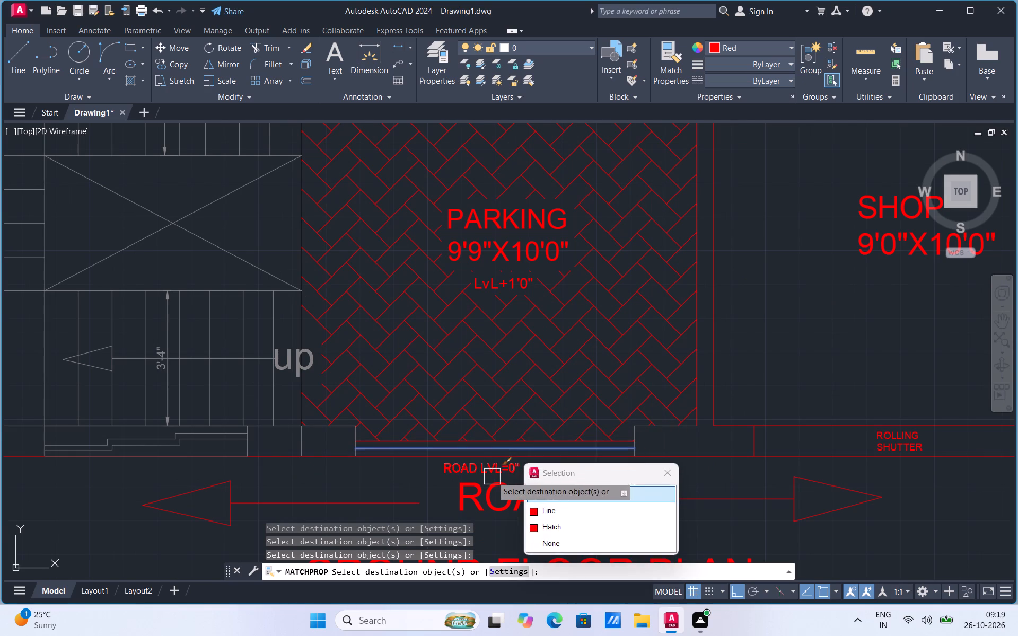
{"action": "left_click", "coordinate": [492, 476]}
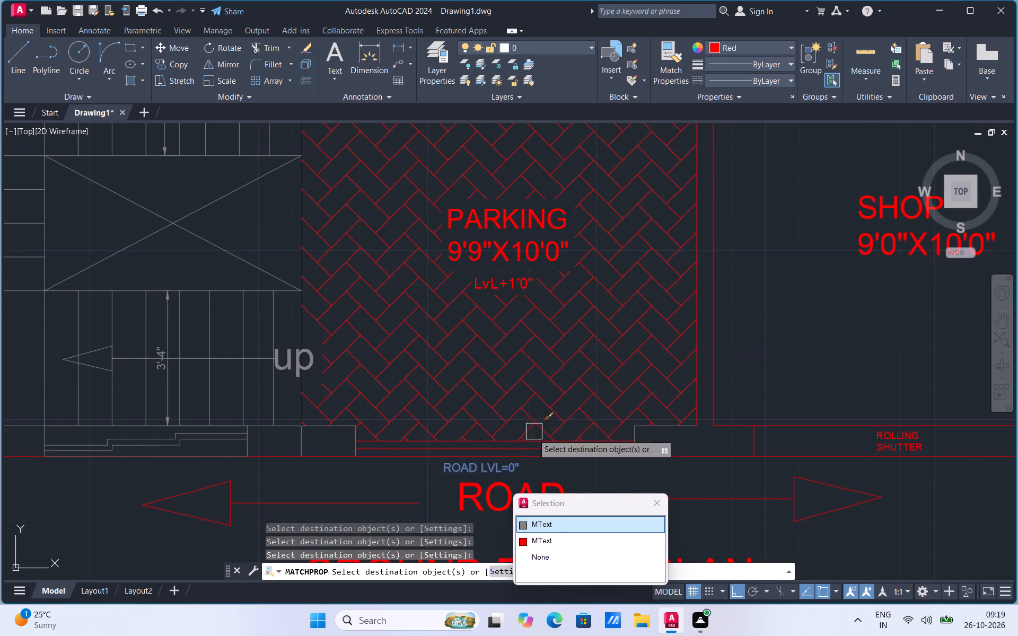
{"action": "left_click", "coordinate": [486, 468]}
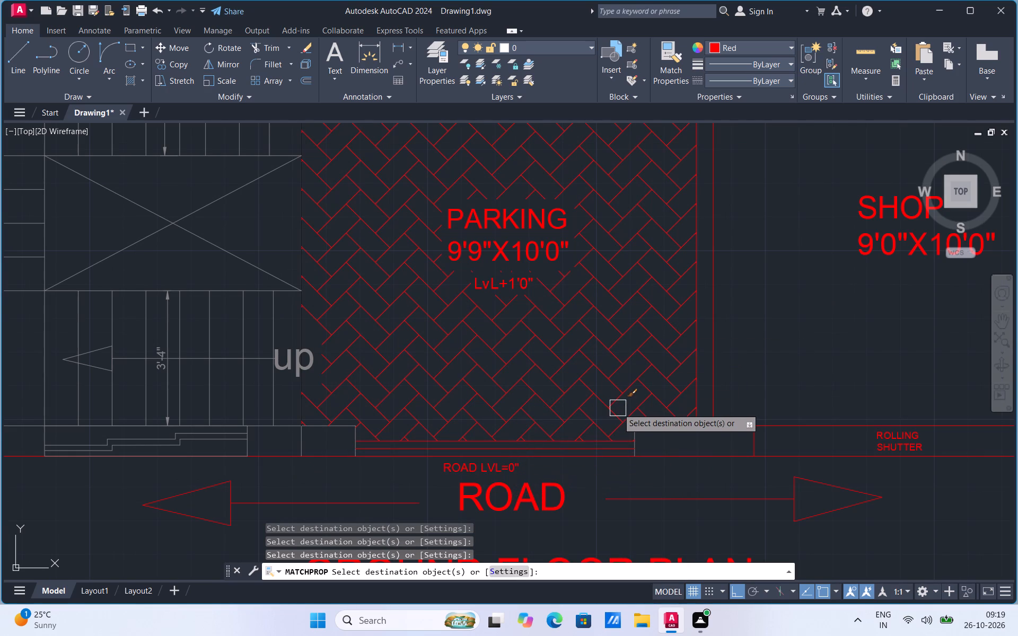
Apply the red properties to the window frame between living room and parking, including its end lines and the blue line at the shop-side wall.
{"action": "scroll", "coordinate": [618, 408], "scroll_direction": "down", "scroll_amount": 2}
{"action": "scroll", "coordinate": [637, 244], "scroll_direction": "up", "scroll_amount": 4}
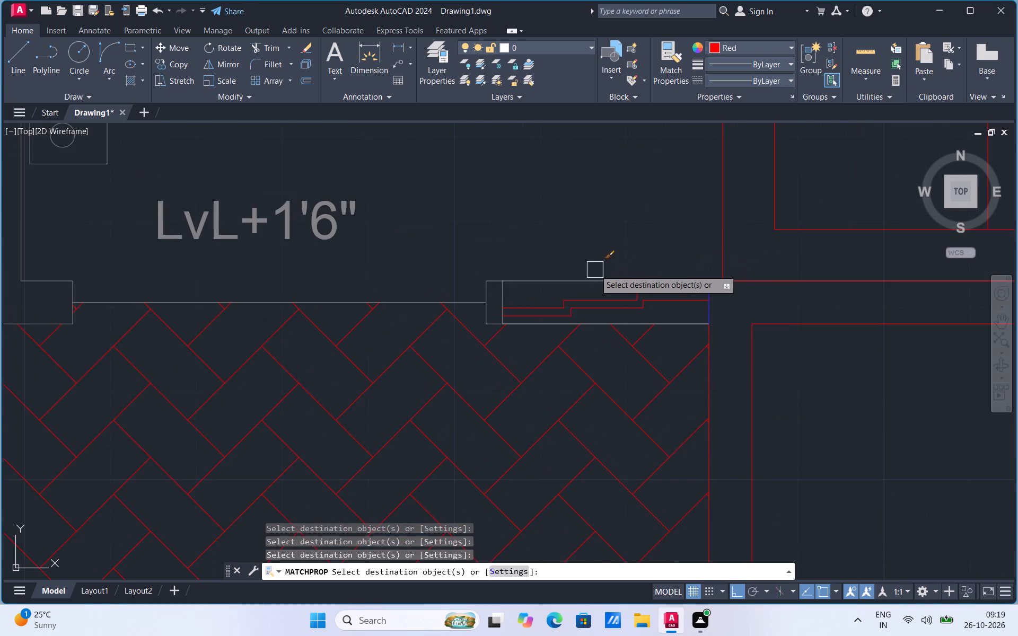
{"action": "left_click", "coordinate": [586, 276]}
{"action": "left_click", "coordinate": [591, 322]}
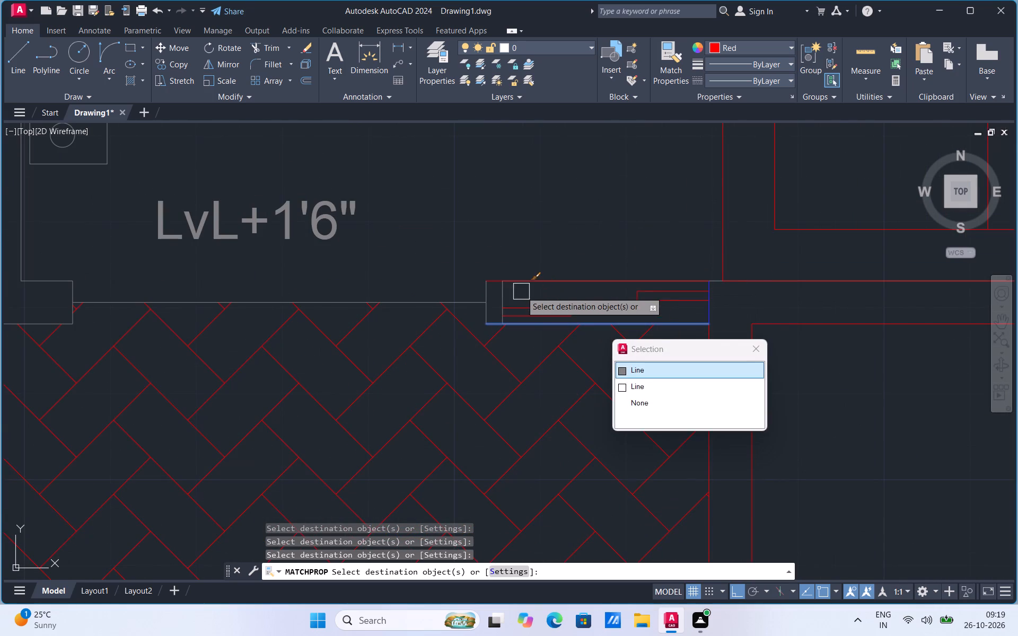
{"action": "left_click", "coordinate": [507, 294]}
{"action": "left_click", "coordinate": [487, 291]}
{"action": "scroll", "coordinate": [718, 320], "scroll_direction": "up", "scroll_amount": 1}
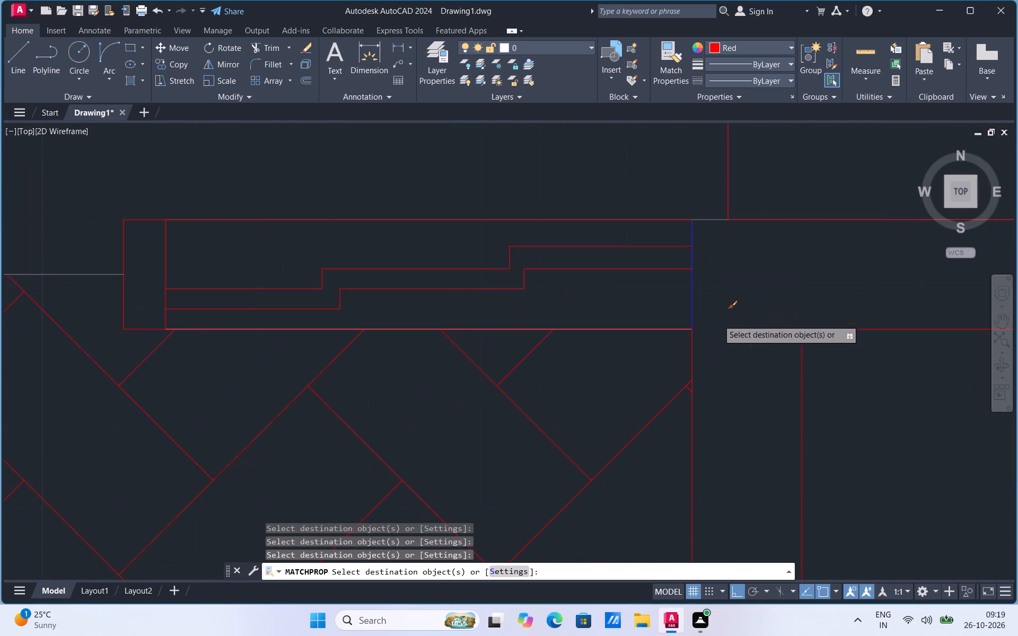
{"action": "scroll", "coordinate": [718, 320], "scroll_direction": "up", "scroll_amount": 1}
{"action": "left_click", "coordinate": [695, 301]}
{"action": "scroll", "coordinate": [735, 278], "scroll_direction": "down", "scroll_amount": 3}
{"action": "scroll", "coordinate": [726, 284], "scroll_direction": "up", "scroll_amount": 3}
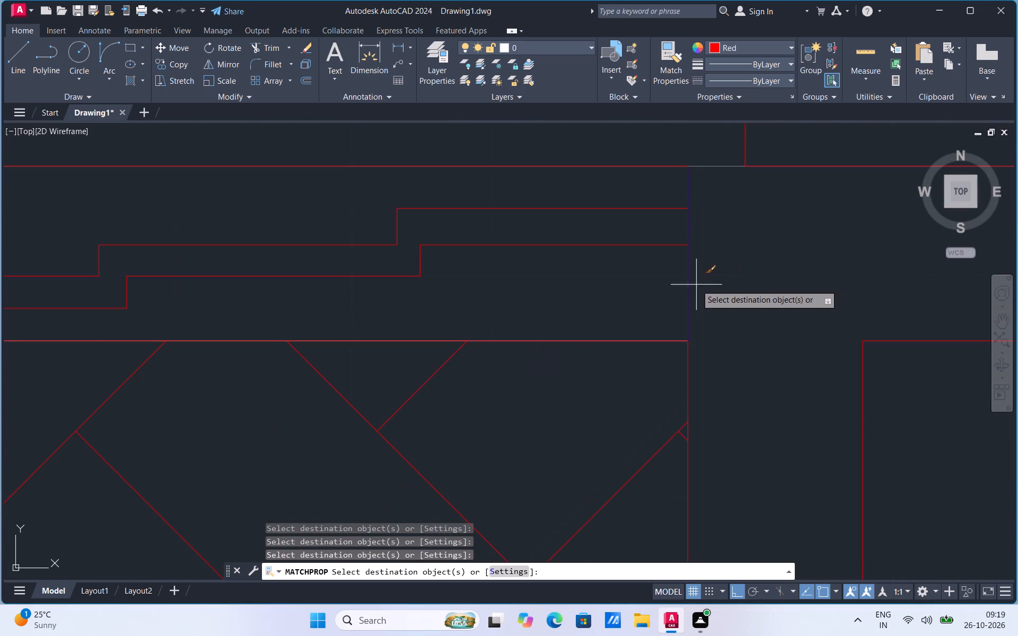
{"action": "left_click", "coordinate": [696, 285]}
{"action": "left_click", "coordinate": [658, 305]}
{"action": "scroll", "coordinate": [735, 286], "scroll_direction": "down", "scroll_amount": 4}
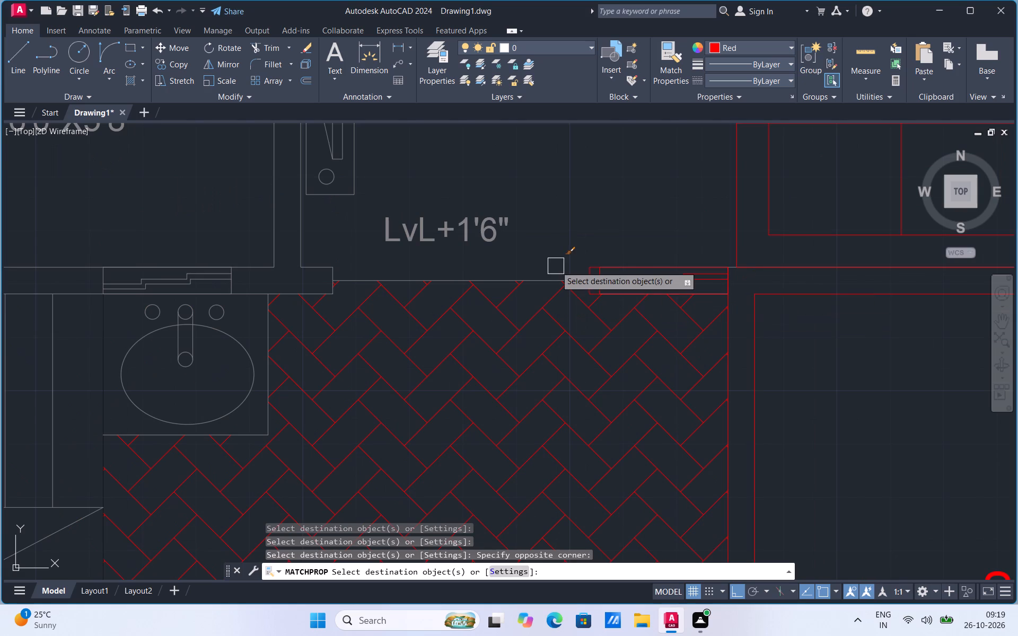
Apply the red properties to the living room threshold line above the parking and the LvL+1'6" text.
{"action": "left_click", "coordinate": [540, 277]}
{"action": "left_click", "coordinate": [502, 234]}
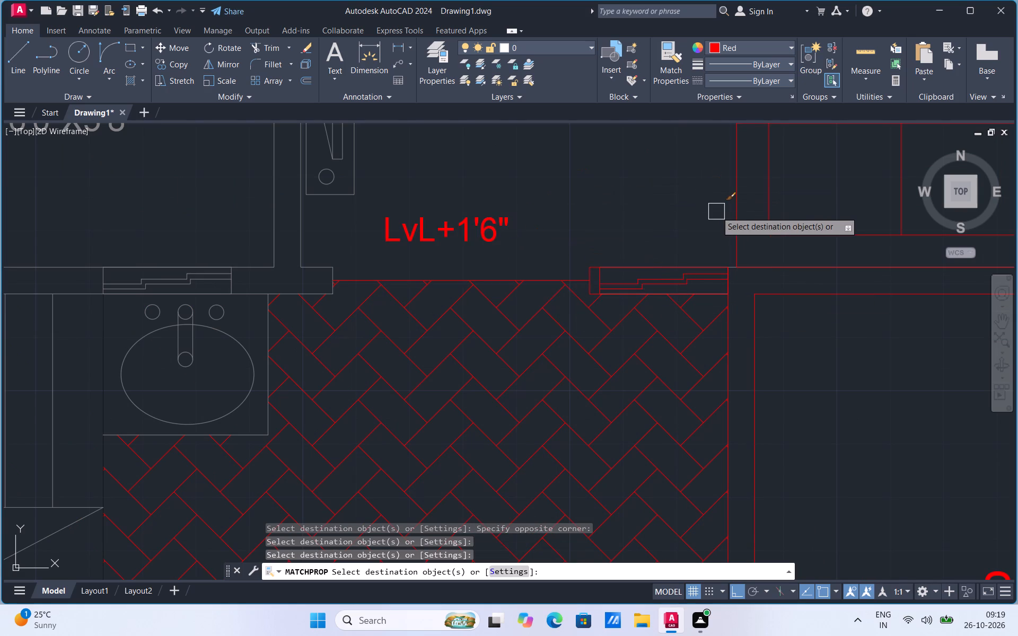
Apply the red properties to the short wall piece between the parking entrance and the shop.
{"action": "scroll", "coordinate": [774, 196], "scroll_direction": "down", "scroll_amount": 3}
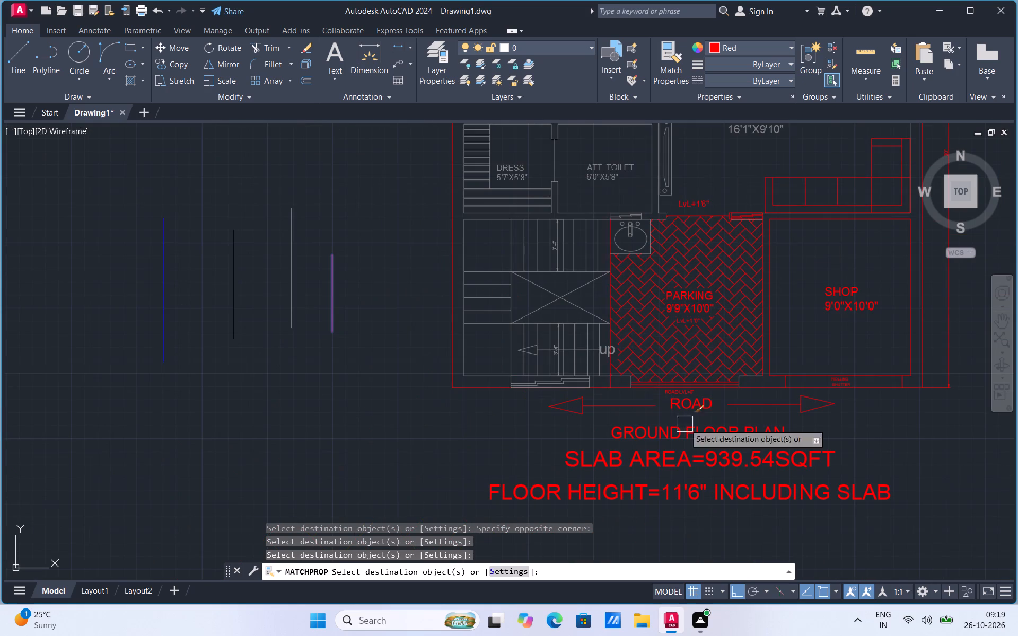
{"action": "scroll", "coordinate": [749, 409], "scroll_direction": "up", "scroll_amount": 3}
{"action": "left_click", "coordinate": [703, 286]}
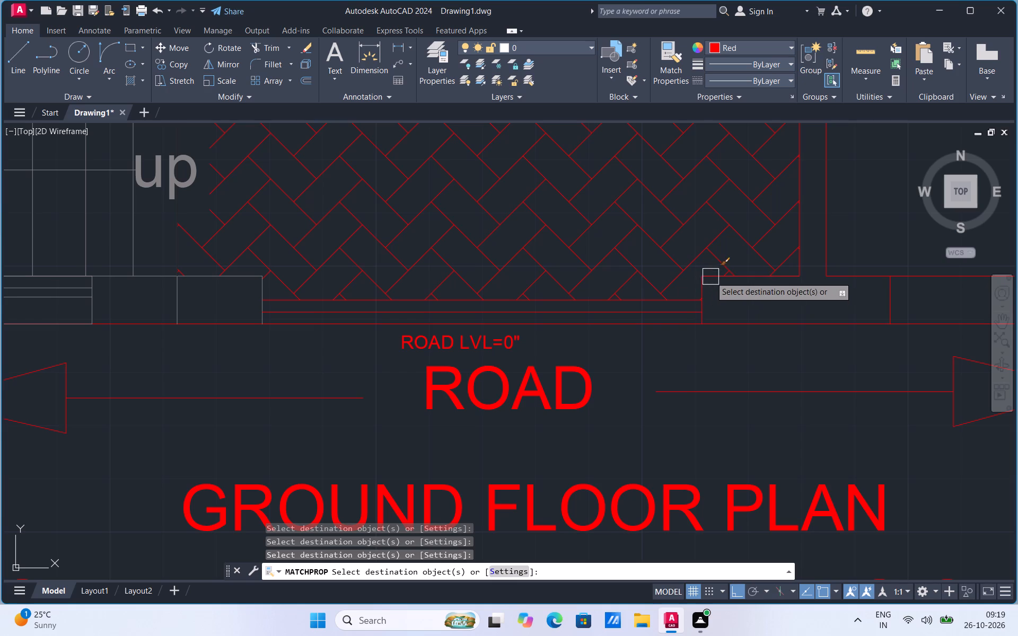
{"action": "left_click", "coordinate": [710, 277]}
Apply the red properties to the first treads of the upper stair flight and the adjoining stairwell wall lines.
{"action": "scroll", "coordinate": [767, 425], "scroll_direction": "down", "scroll_amount": 3}
{"action": "scroll", "coordinate": [570, 312], "scroll_direction": "up", "scroll_amount": 3}
{"action": "scroll", "coordinate": [570, 314], "scroll_direction": "down", "scroll_amount": 2}
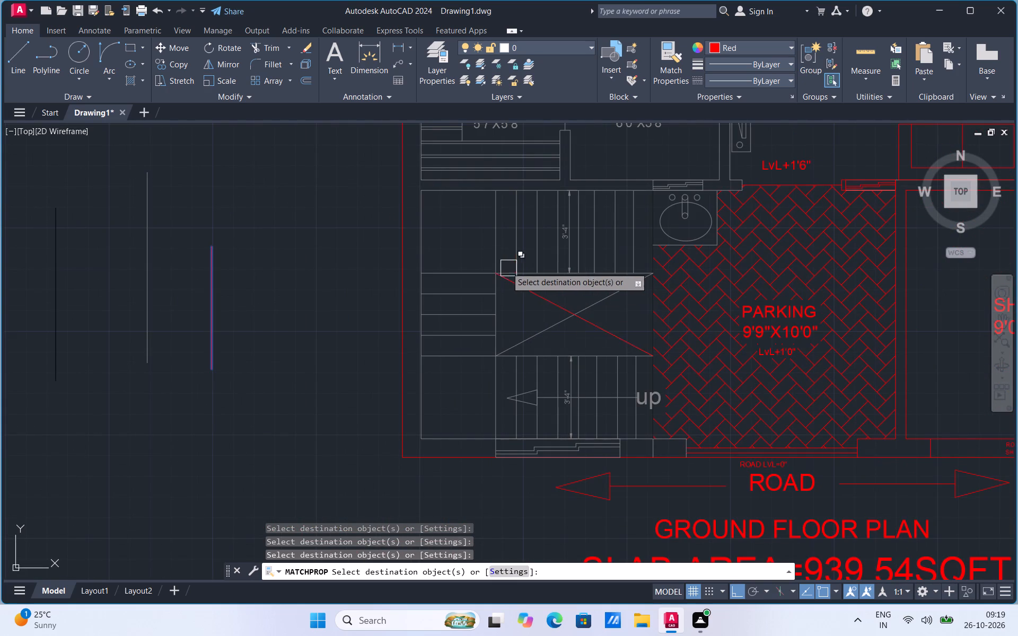
{"action": "left_click", "coordinate": [492, 236]}
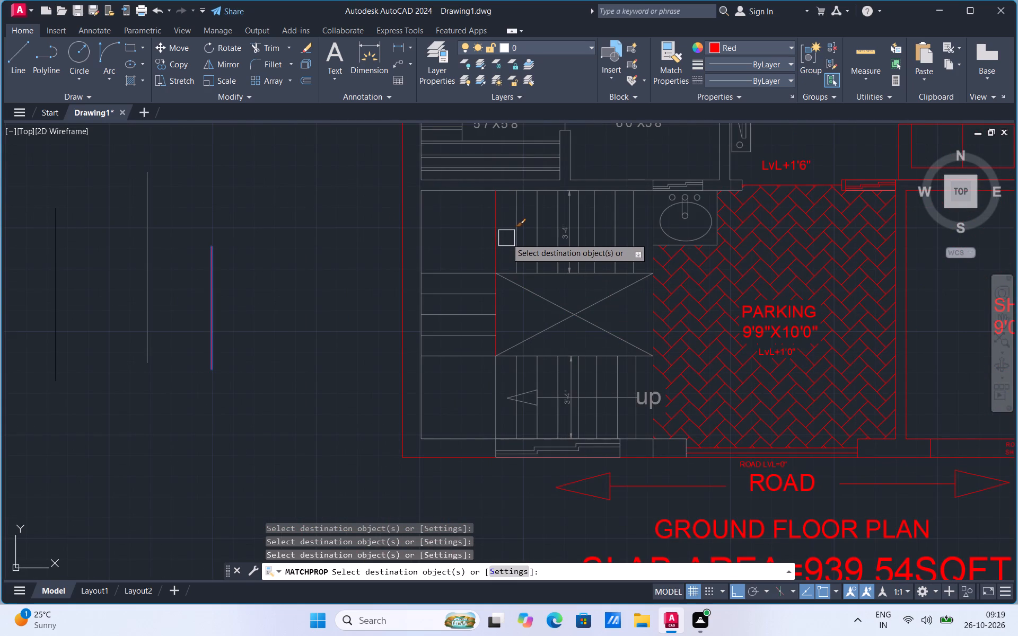
{"action": "left_click", "coordinate": [512, 238]}
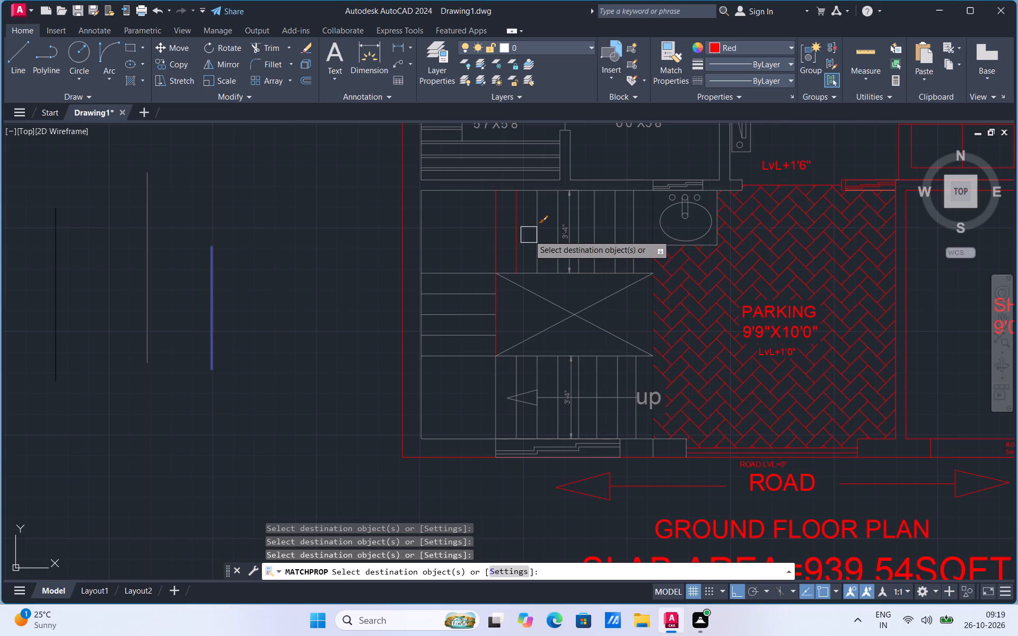
{"action": "left_click_drag", "start_coordinate": [533, 229], "coordinate": [544, 211]}
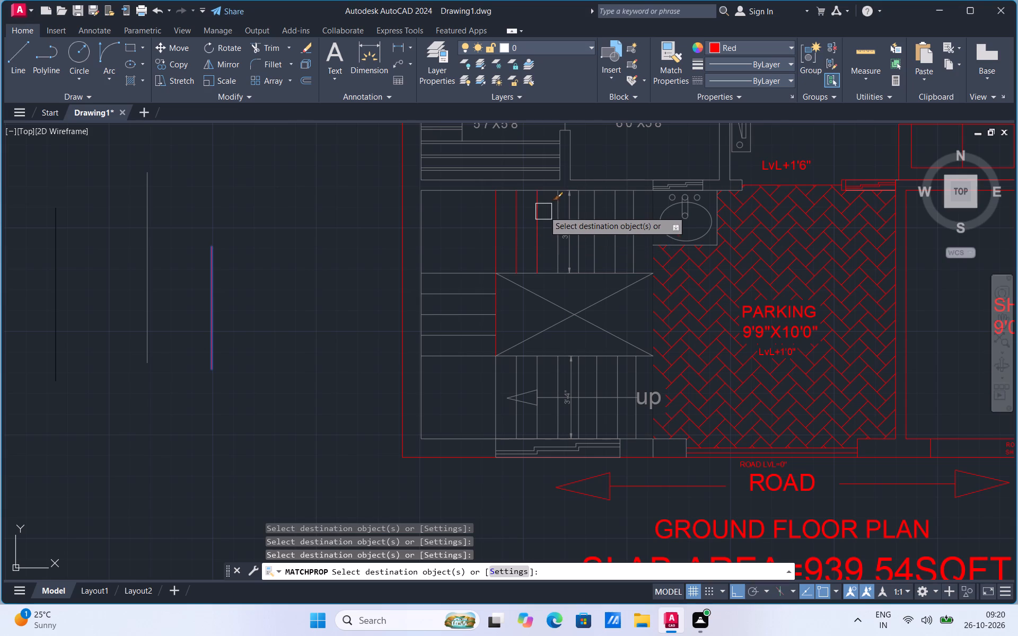
{"action": "left_click_drag", "start_coordinate": [544, 211], "coordinate": [554, 206]}
{"action": "left_click_drag", "start_coordinate": [554, 206], "coordinate": [476, 194]}
{"action": "left_click_drag", "start_coordinate": [476, 194], "coordinate": [425, 246]}
{"action": "left_click", "coordinate": [425, 246]}
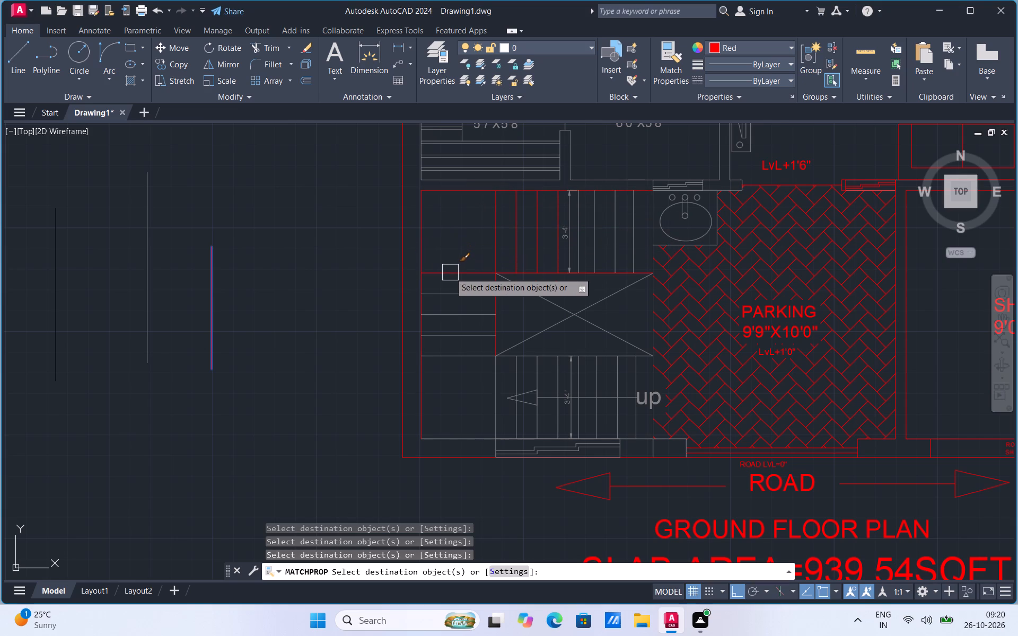
Apply the red properties to the side-landing tread lines between the two stair flights and the lower flight's end line.
{"action": "left_click_drag", "start_coordinate": [450, 272], "coordinate": [450, 291]}
{"action": "left_click", "coordinate": [450, 291]}
{"action": "left_click", "coordinate": [449, 314]}
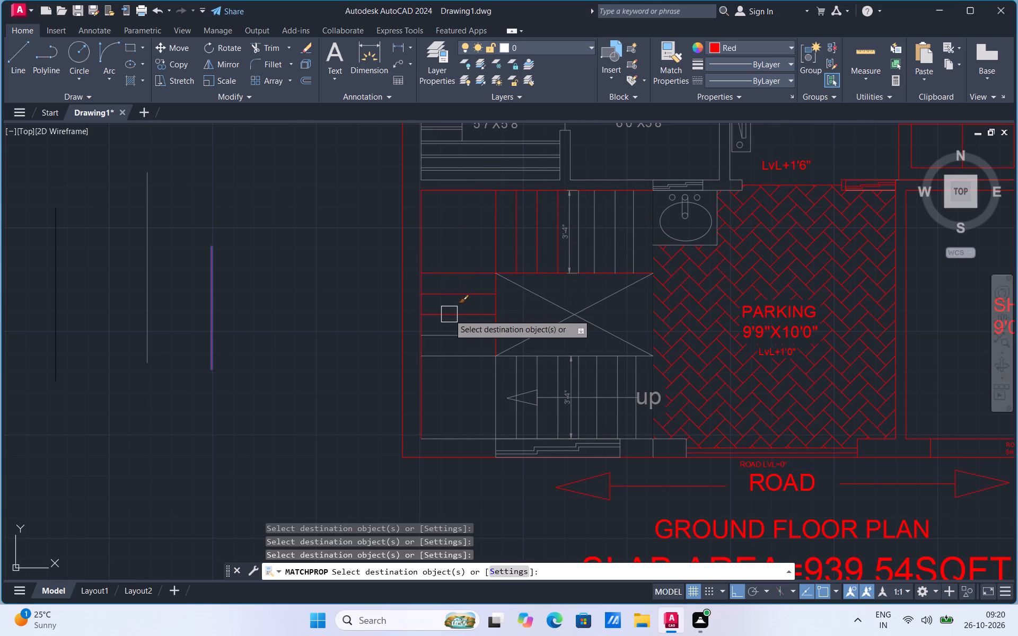
{"action": "left_click", "coordinate": [453, 337]}
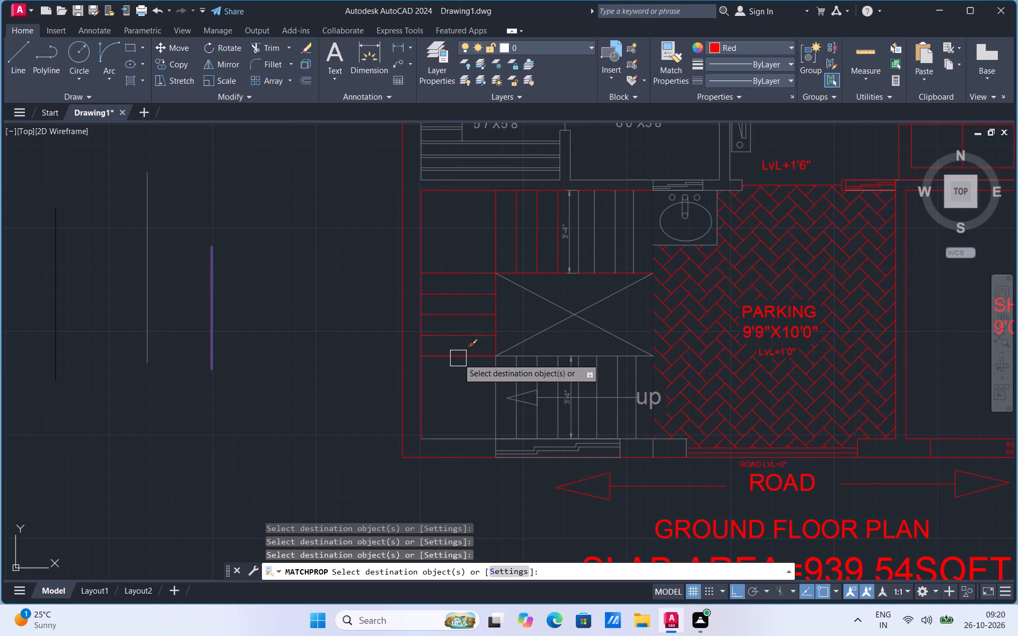
{"action": "left_click_drag", "start_coordinate": [458, 358], "coordinate": [493, 370]}
{"action": "left_click", "coordinate": [493, 370]}
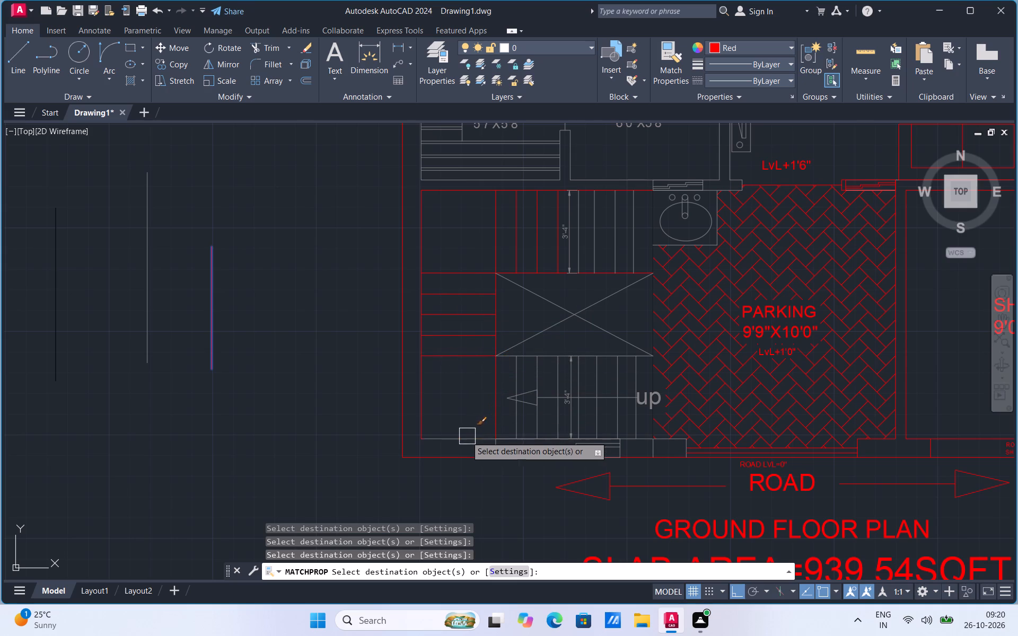
Apply the red properties to the road-side stair wall line, the lower flight's tread nearest the landing, and the window below the stairs.
{"action": "left_click_drag", "start_coordinate": [466, 437], "coordinate": [514, 421]}
{"action": "left_click_drag", "start_coordinate": [514, 421], "coordinate": [514, 439]}
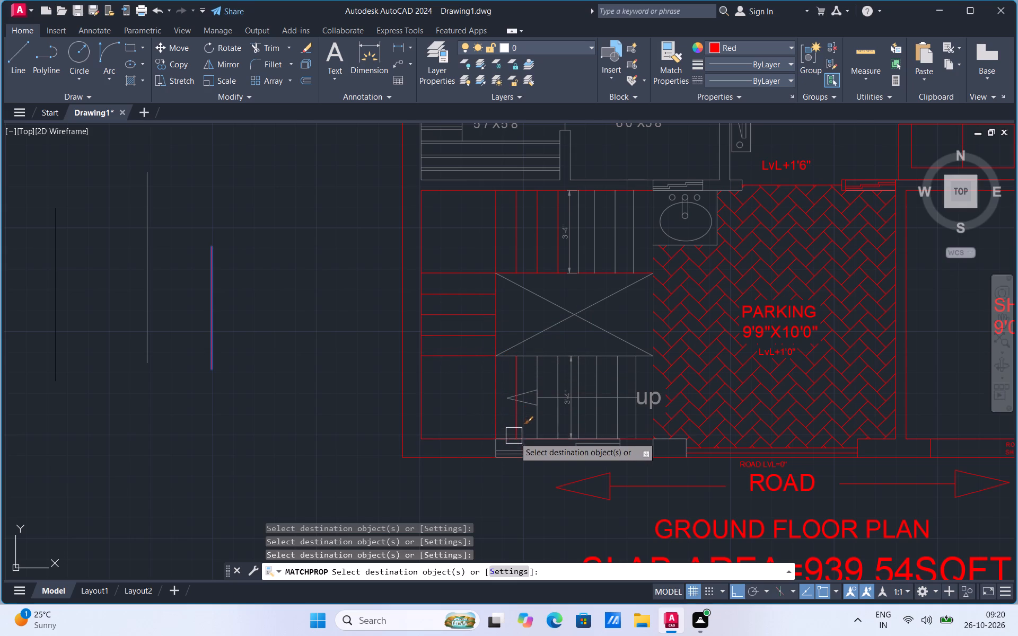
{"action": "left_click_drag", "start_coordinate": [514, 439], "coordinate": [519, 452]}
{"action": "left_click", "coordinate": [519, 452]}
Apply the red properties to some lower flight treads, its 3'-4" dimension, and the up arrow with its text.
{"action": "left_click", "coordinate": [610, 413]}
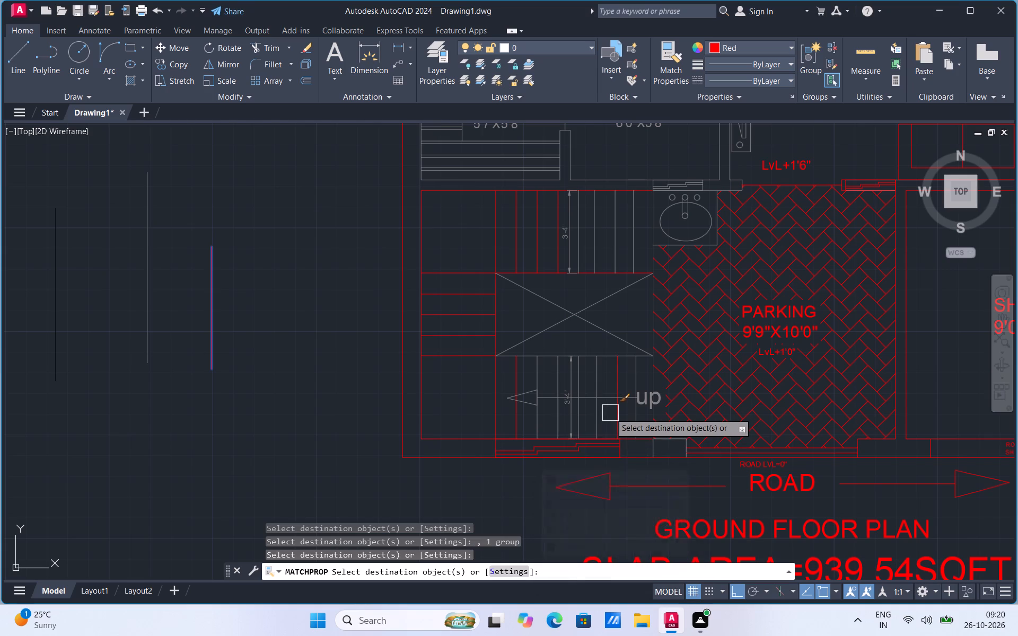
{"action": "left_click_drag", "start_coordinate": [594, 416], "coordinate": [576, 397]}
{"action": "left_click_drag", "start_coordinate": [576, 397], "coordinate": [550, 397]}
{"action": "left_click_drag", "start_coordinate": [550, 397], "coordinate": [546, 360]}
Apply the red properties to the lower edge and both crossing diagonals of the void between the stair flights.
{"action": "left_click_drag", "start_coordinate": [546, 360], "coordinate": [551, 310]}
{"action": "left_click_drag", "start_coordinate": [554, 304], "coordinate": [554, 310]}
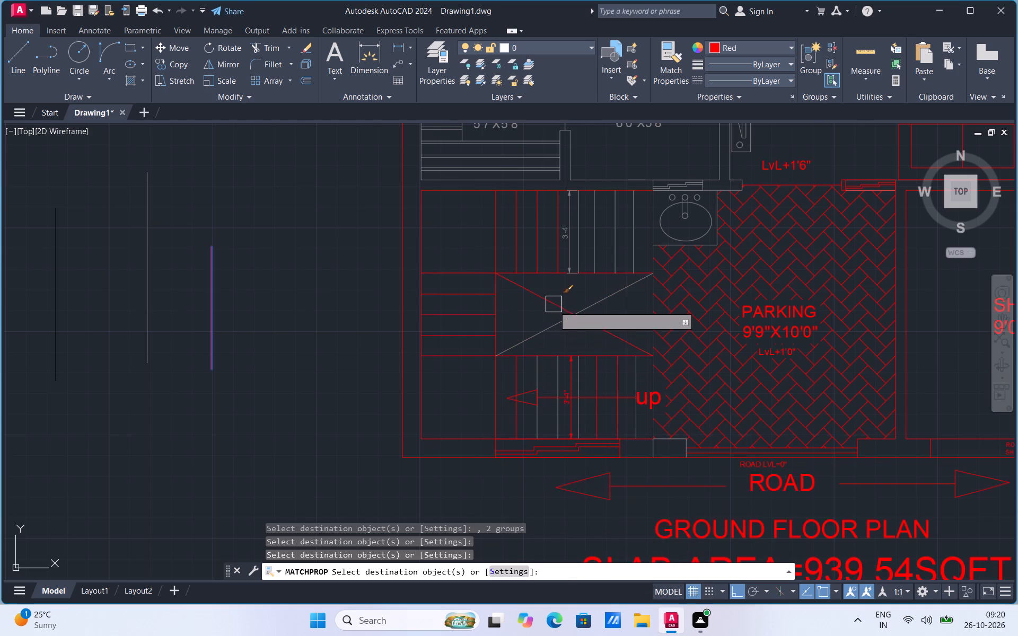
{"action": "left_click_drag", "start_coordinate": [554, 310], "coordinate": [554, 329]}
{"action": "left_click_drag", "start_coordinate": [554, 329], "coordinate": [569, 233]}
Apply the red properties to the upper flight's 3'-4" dimension and its remaining treads.
{"action": "left_click_drag", "start_coordinate": [569, 233], "coordinate": [582, 219]}
{"action": "left_click_drag", "start_coordinate": [582, 219], "coordinate": [594, 222]}
{"action": "left_click_drag", "start_coordinate": [594, 222], "coordinate": [612, 227]}
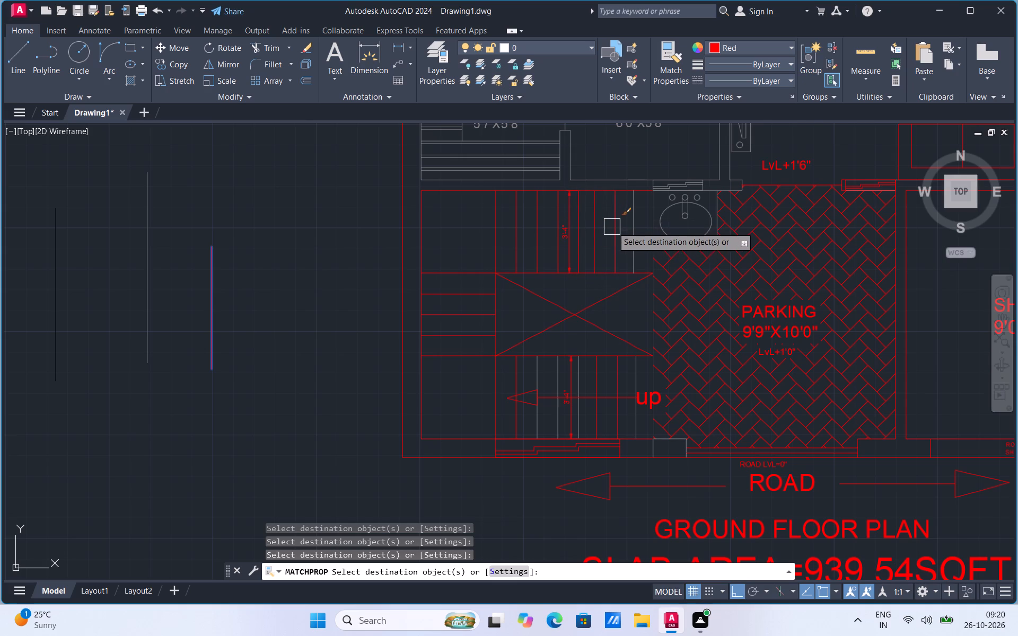
{"action": "left_click_drag", "start_coordinate": [612, 227], "coordinate": [613, 227]}
{"action": "left_click_drag", "start_coordinate": [613, 227], "coordinate": [637, 226]}
{"action": "left_click", "coordinate": [637, 226]}
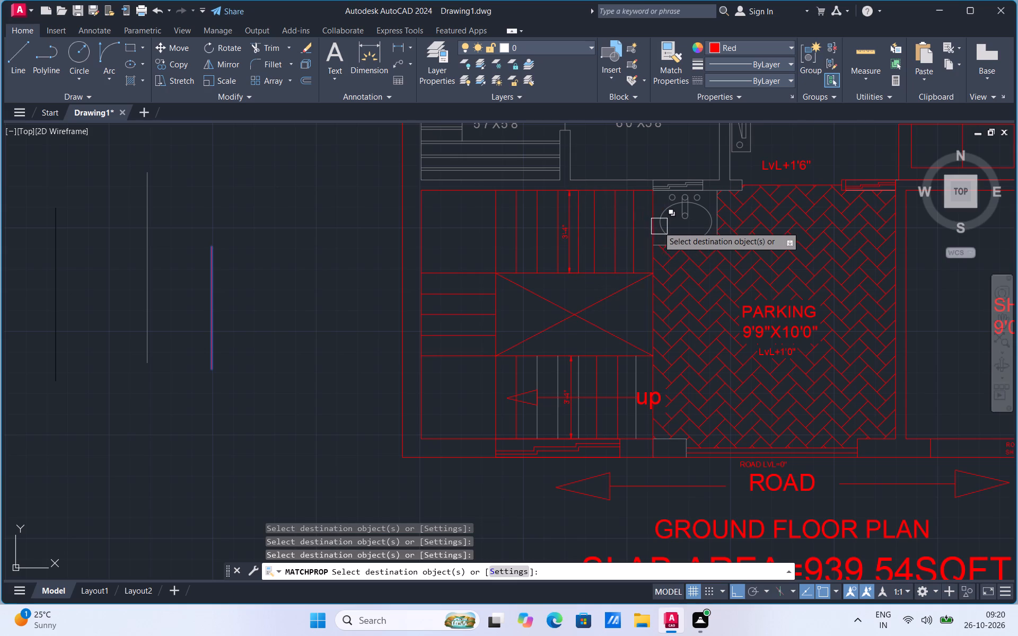
Apply the red properties to the line between stairs and parking and to the washbasin's oval bowl.
{"action": "left_click_drag", "start_coordinate": [652, 231], "coordinate": [664, 208]}
{"action": "left_click_drag", "start_coordinate": [664, 208], "coordinate": [674, 211]}
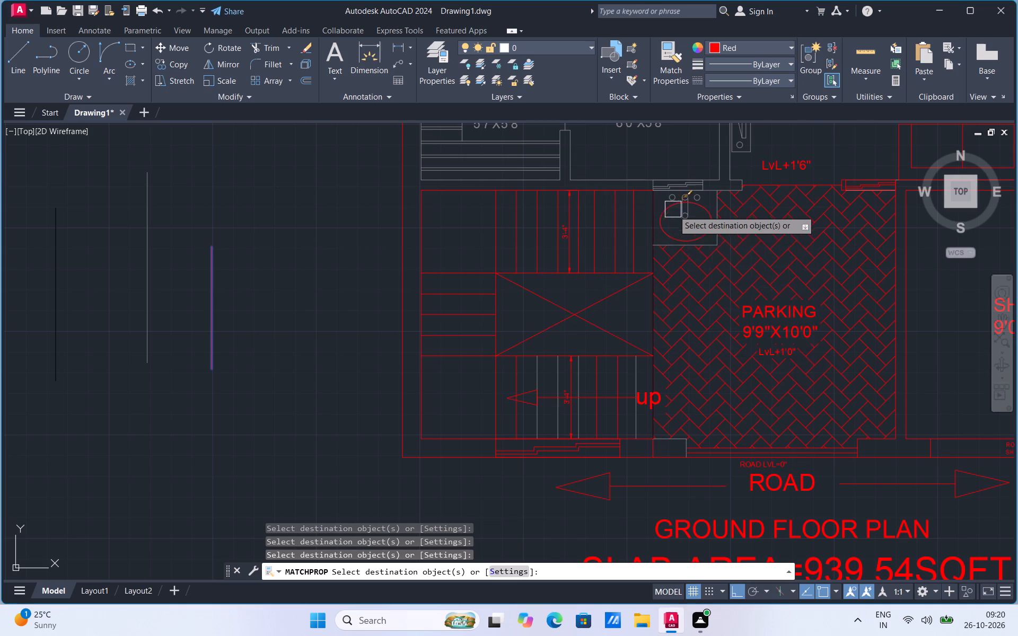
{"action": "left_click_drag", "start_coordinate": [674, 211], "coordinate": [629, 333]}
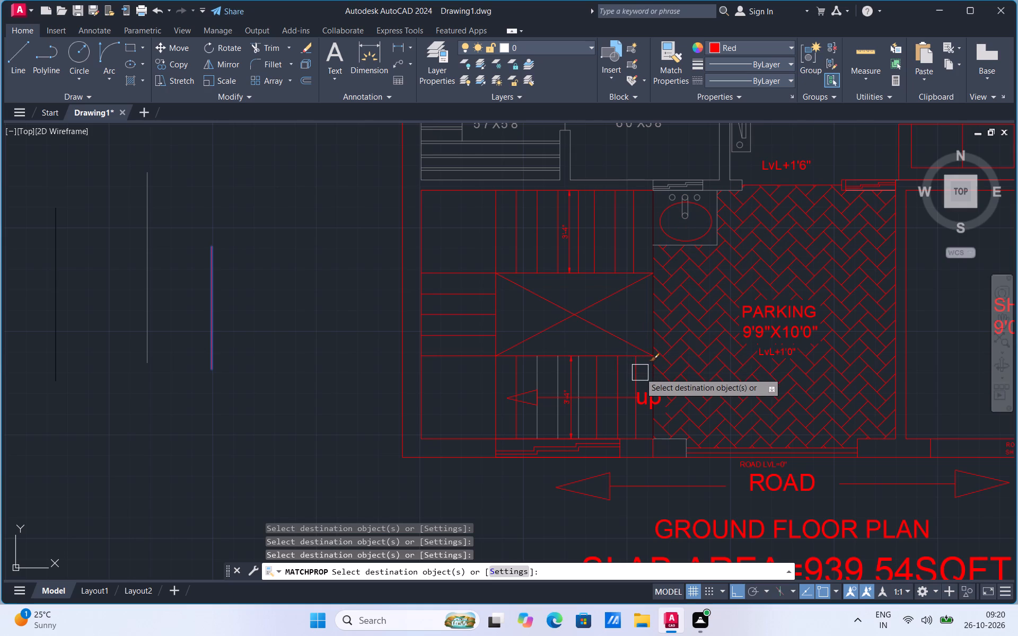
Apply the red properties to the remaining grey treads of the lower stair flight.
{"action": "left_click_drag", "start_coordinate": [640, 373], "coordinate": [554, 382]}
{"action": "left_click_drag", "start_coordinate": [554, 382], "coordinate": [536, 373]}
{"action": "left_click_drag", "start_coordinate": [536, 373], "coordinate": [585, 381]}
{"action": "left_click_drag", "start_coordinate": [585, 381], "coordinate": [635, 408]}
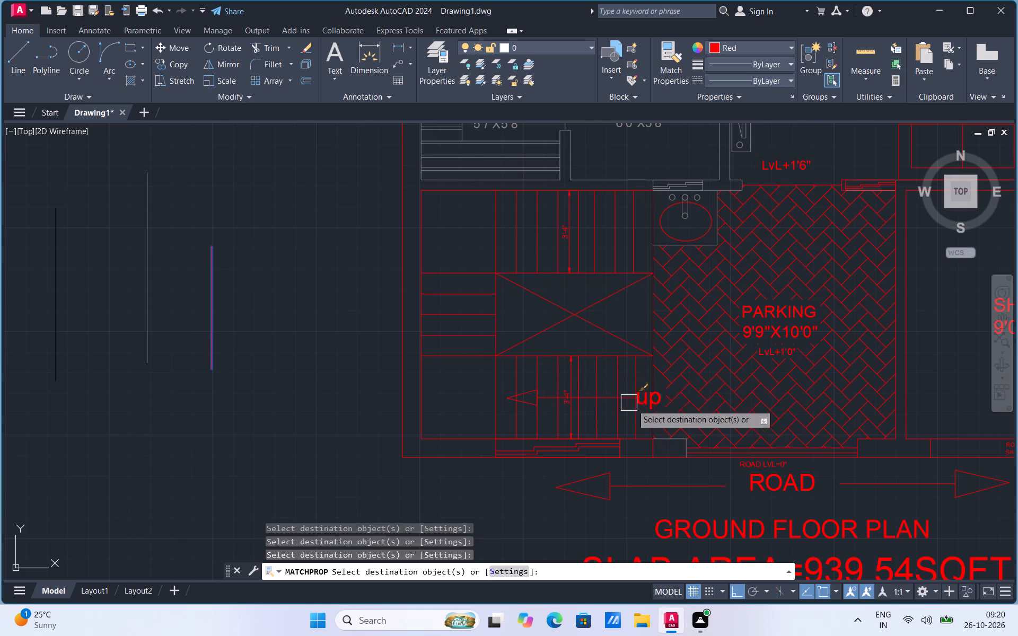
{"action": "left_click_drag", "start_coordinate": [635, 408], "coordinate": [669, 444]}
Apply the red properties to the short wall piece between the stairs and the parking entrance, including the overlapping line at its stair side.
{"action": "scroll", "coordinate": [669, 444], "scroll_direction": "up", "scroll_amount": 2}
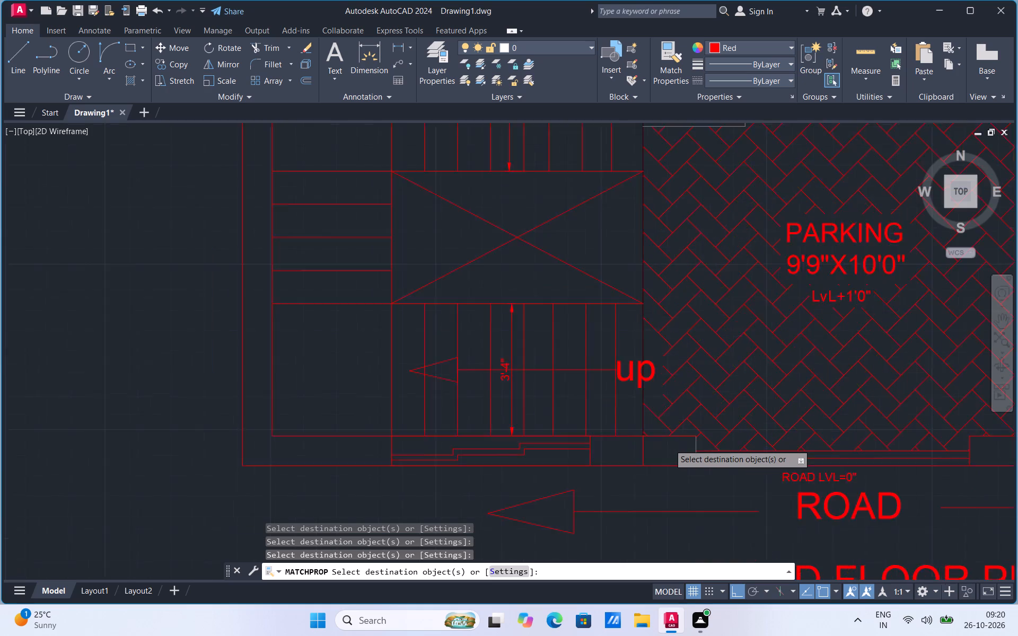
{"action": "scroll", "coordinate": [669, 444], "scroll_direction": "up", "scroll_amount": 2}
{"action": "left_click", "coordinate": [561, 360]}
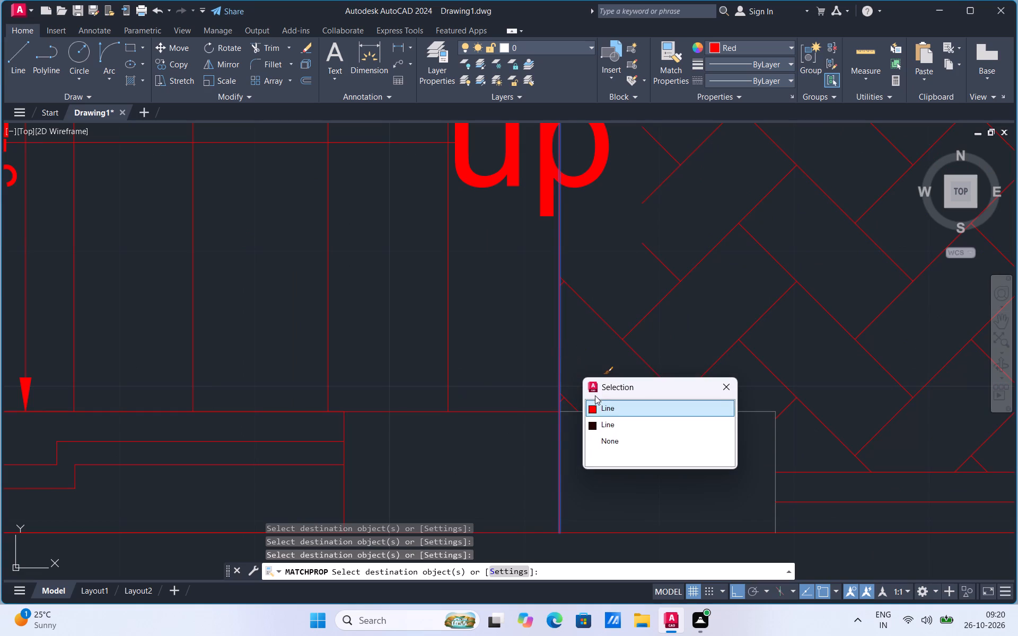
{"action": "left_click", "coordinate": [594, 407]}
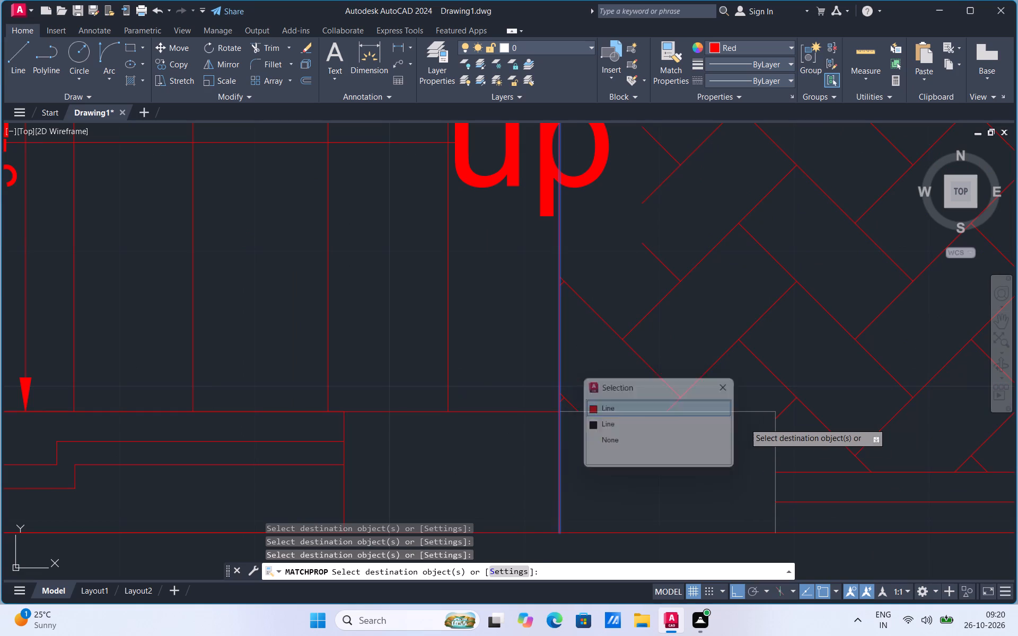
{"action": "left_click", "coordinate": [560, 375]}
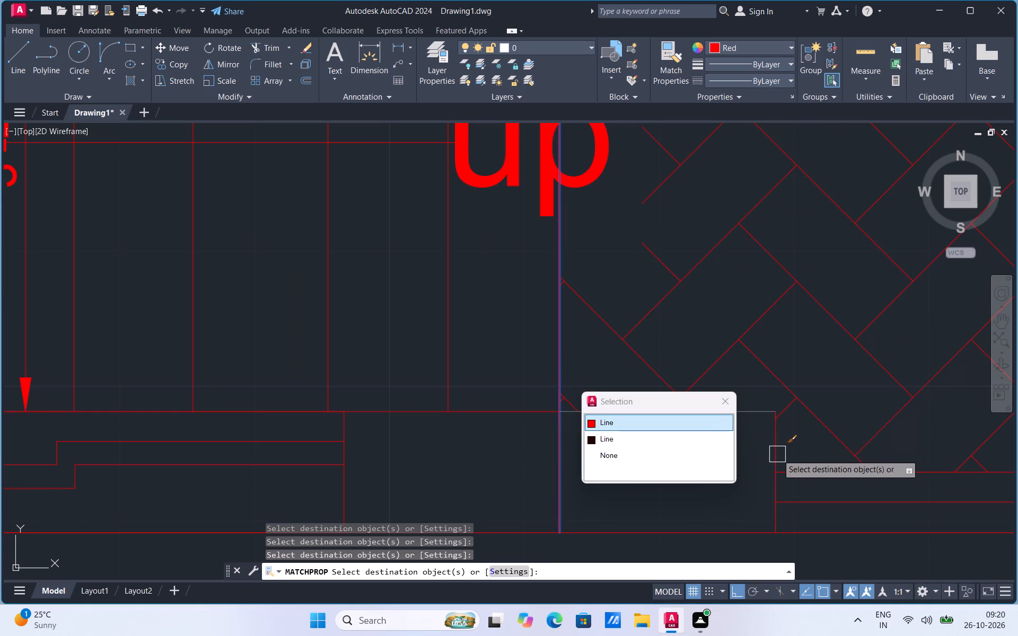
{"action": "left_click", "coordinate": [777, 454]}
{"action": "left_click", "coordinate": [757, 413]}
{"action": "left_click", "coordinate": [556, 346]}
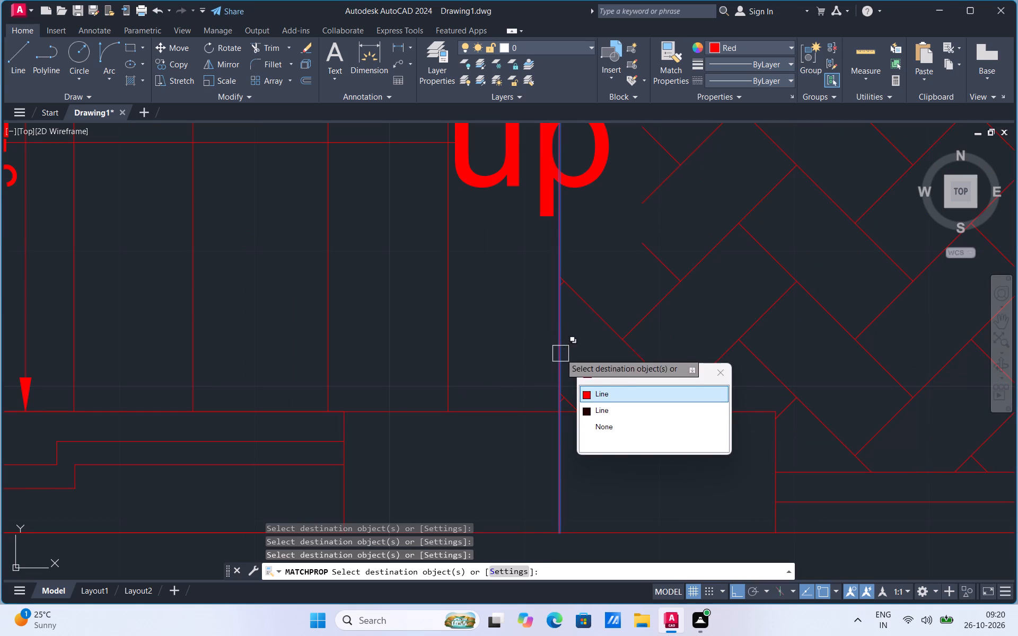
{"action": "left_click", "coordinate": [586, 395]}
Apply the red properties to the dark line overlapping the red one between the stairs and the parking.
{"action": "scroll", "coordinate": [567, 506], "scroll_direction": "down", "scroll_amount": 4}
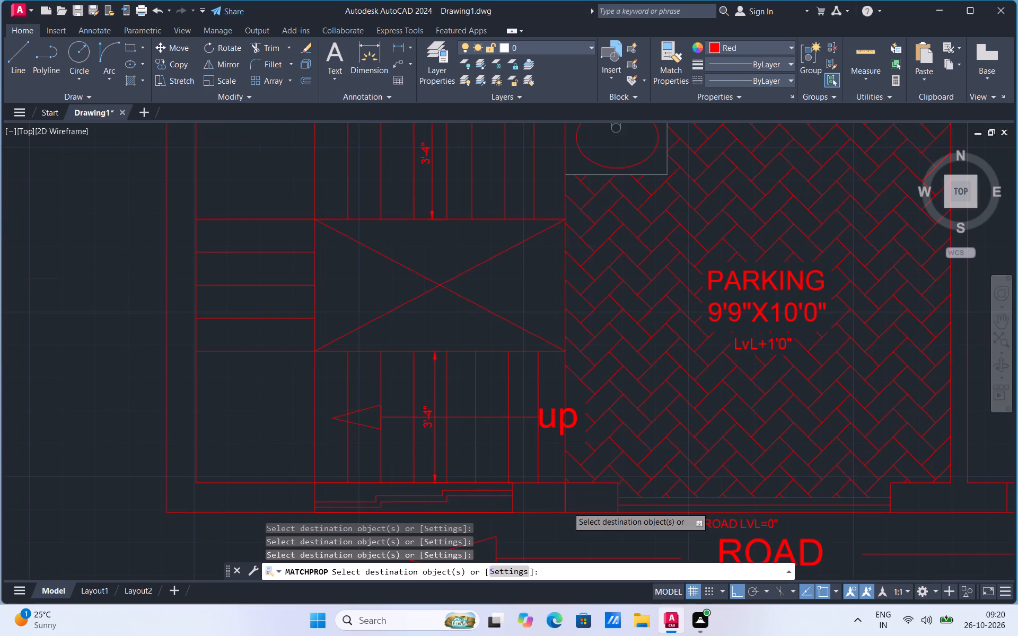
{"action": "scroll", "coordinate": [574, 288], "scroll_direction": "up", "scroll_amount": 2}
{"action": "left_click", "coordinate": [557, 278]}
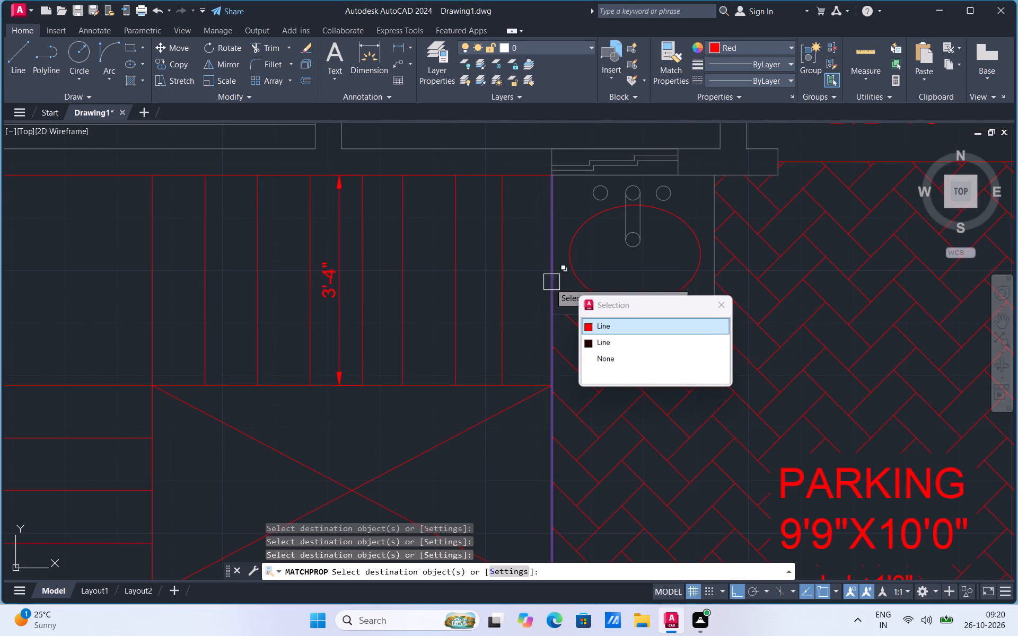
{"action": "left_click", "coordinate": [588, 341]}
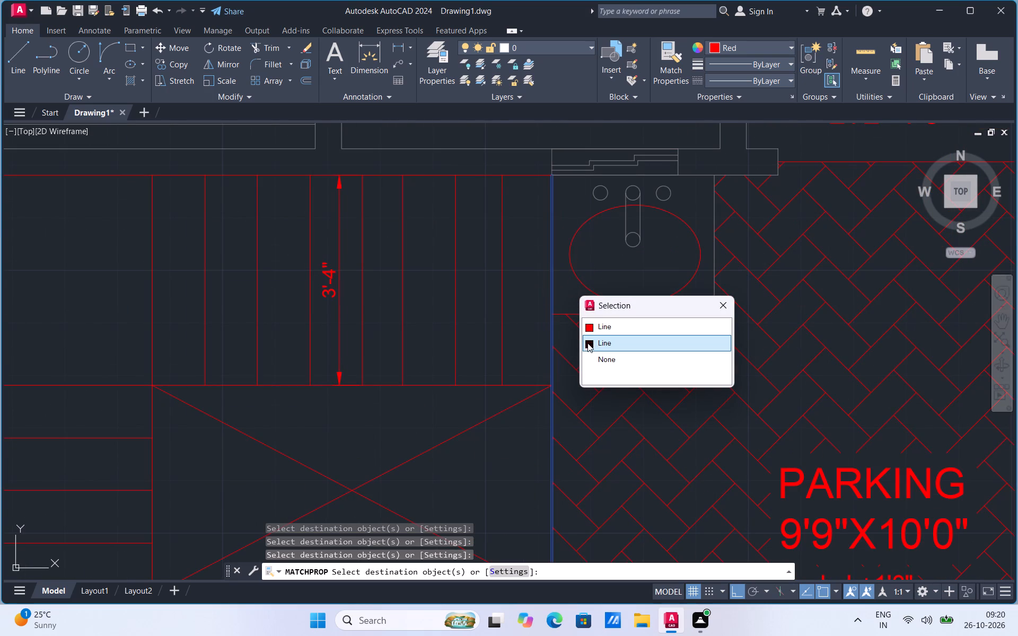
{"action": "left_click", "coordinate": [588, 345]}
{"action": "scroll", "coordinate": [655, 342], "scroll_direction": "down", "scroll_amount": 2}
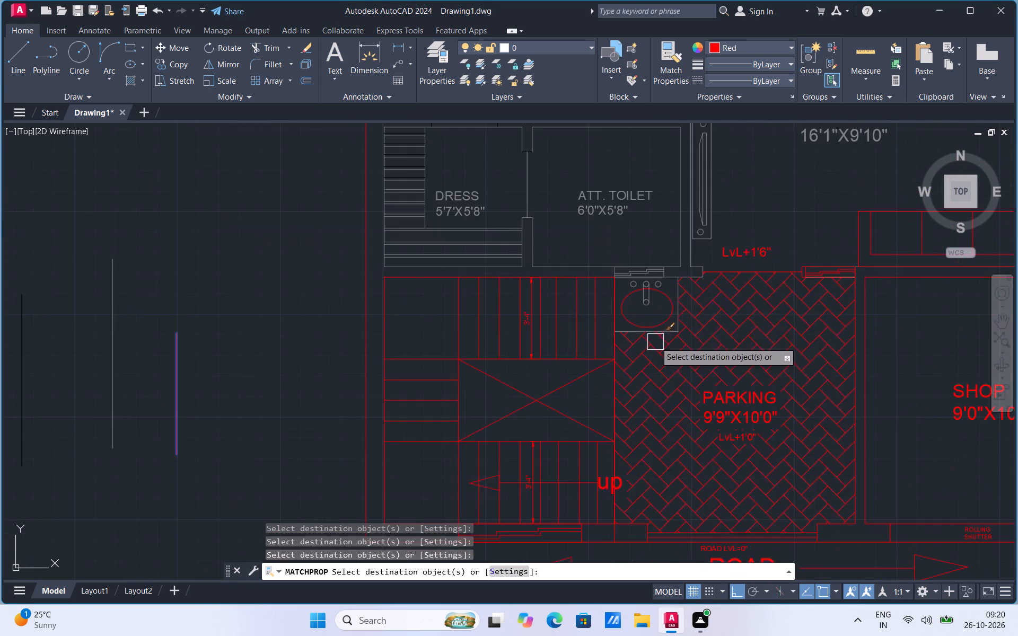
Apply the red properties to the washbasin's tap circles, spout and rectangular counter lines.
{"action": "scroll", "coordinate": [689, 290], "scroll_direction": "up", "scroll_amount": 2}
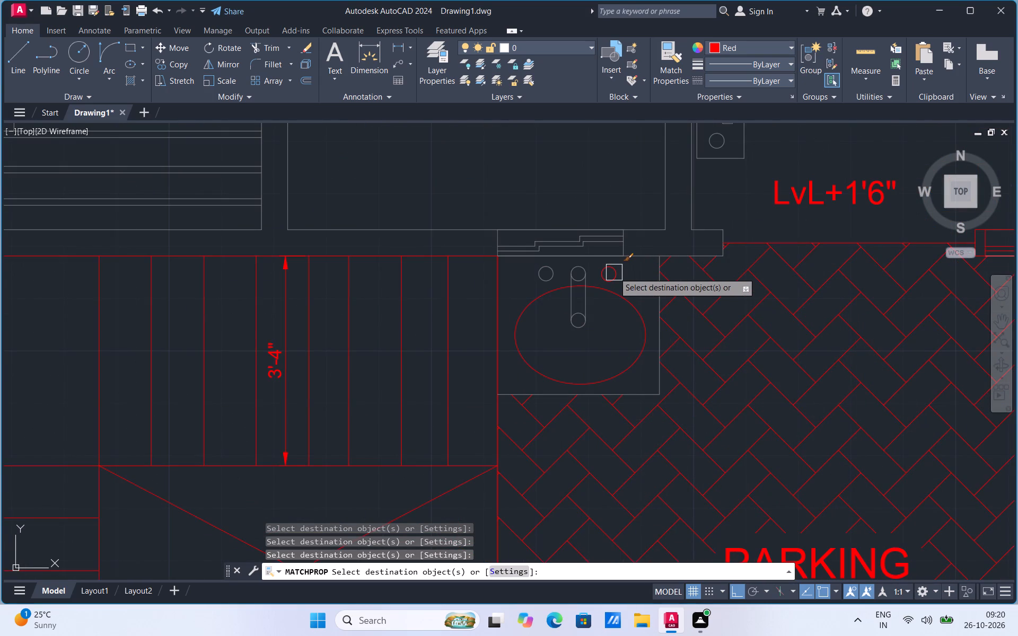
{"action": "left_click", "coordinate": [614, 272]}
{"action": "left_click_drag", "start_coordinate": [537, 274], "coordinate": [567, 295]}
{"action": "left_click_drag", "start_coordinate": [567, 295], "coordinate": [588, 299]}
{"action": "left_click", "coordinate": [588, 299]}
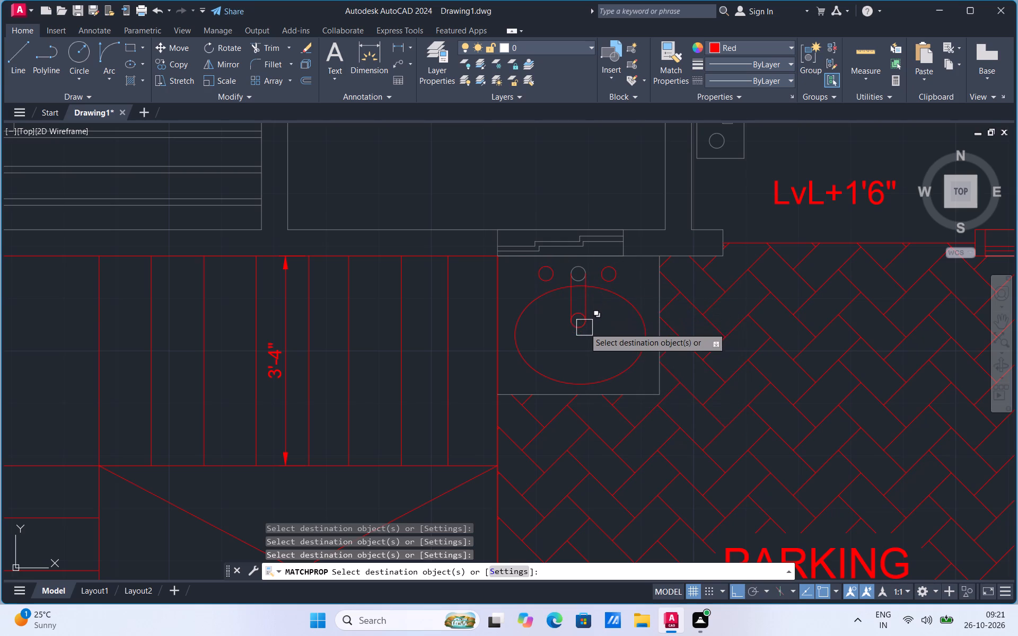
{"action": "left_click_drag", "start_coordinate": [584, 330], "coordinate": [560, 393]}
{"action": "left_click_drag", "start_coordinate": [560, 393], "coordinate": [651, 333]}
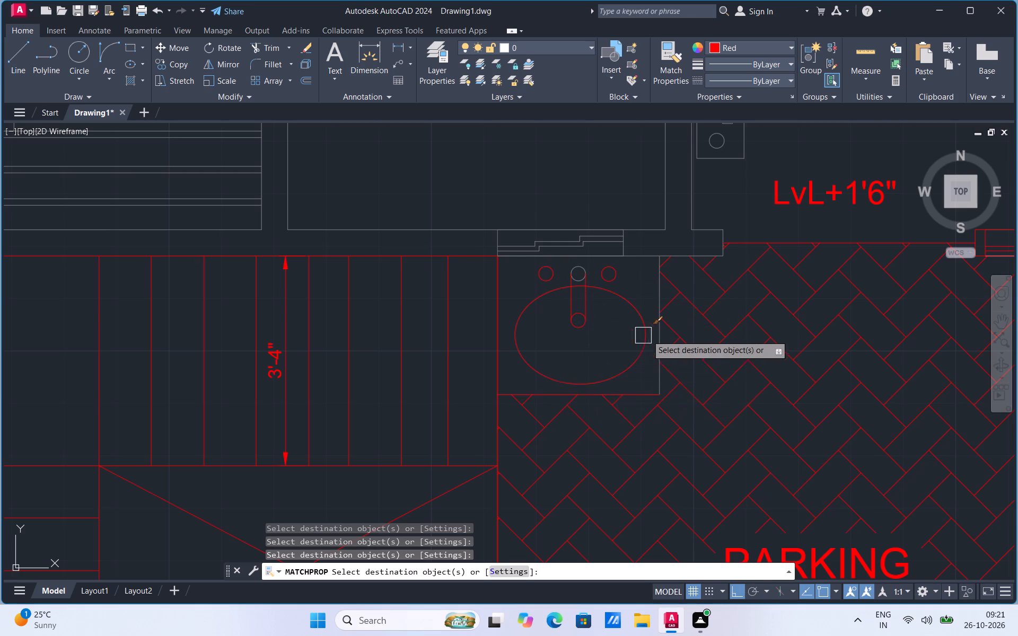
{"action": "left_click_drag", "start_coordinate": [651, 333], "coordinate": [655, 340]}
{"action": "left_click_drag", "start_coordinate": [655, 340], "coordinate": [583, 269]}
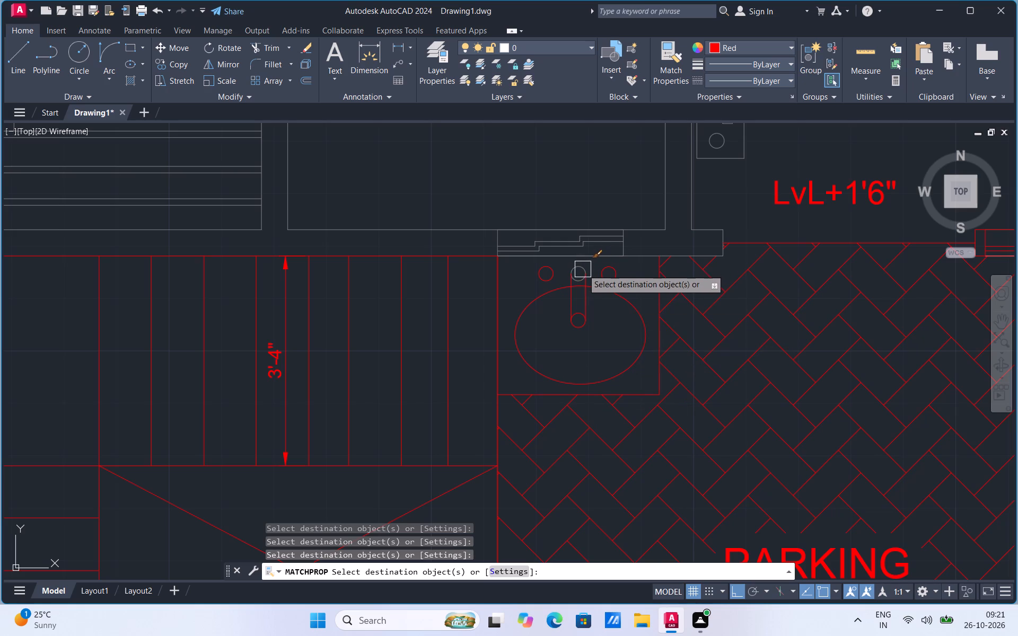
{"action": "left_click_drag", "start_coordinate": [583, 264], "coordinate": [578, 238]}
Apply the red properties to the window behind the washbasin and the attached toilet's adjoining wall lines.
{"action": "left_click", "coordinate": [578, 238]}
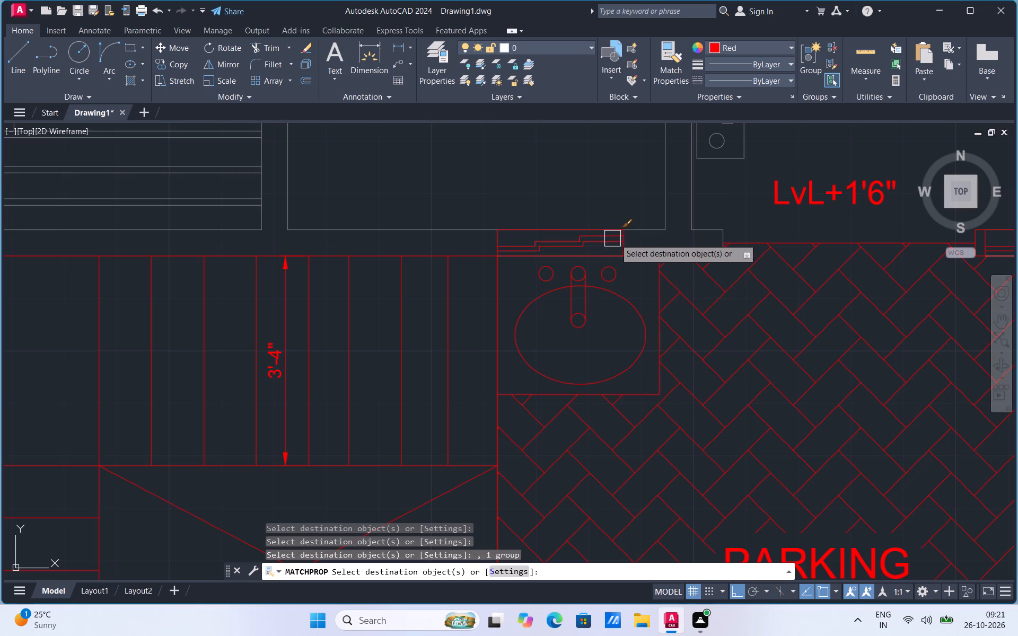
{"action": "left_click_drag", "start_coordinate": [636, 228], "coordinate": [636, 255]}
{"action": "left_click_drag", "start_coordinate": [636, 255], "coordinate": [653, 203]}
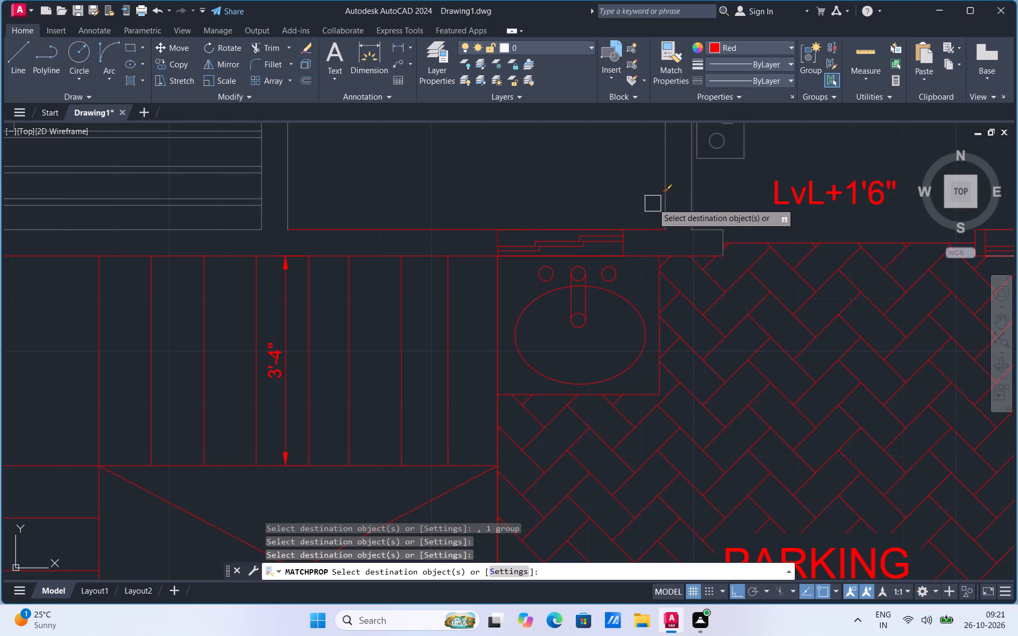
{"action": "left_click_drag", "start_coordinate": [653, 203], "coordinate": [666, 196]}
{"action": "left_click_drag", "start_coordinate": [666, 196], "coordinate": [694, 204]}
Apply the red properties to the living room wall corner lines beside the toilet, the short wall end, and the adjacent wall unit.
{"action": "left_click_drag", "start_coordinate": [694, 204], "coordinate": [706, 237]}
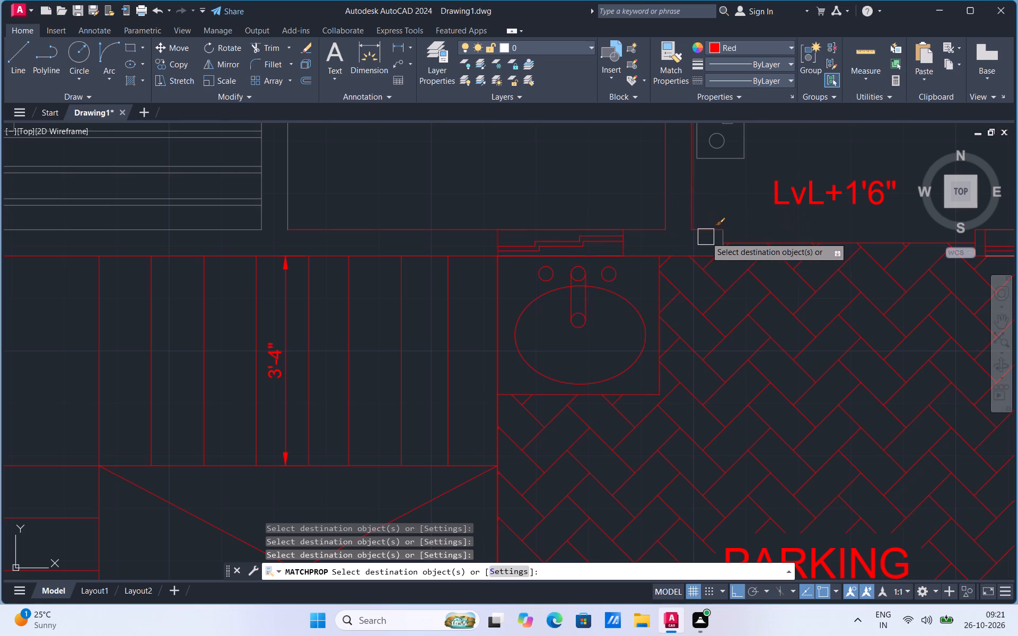
{"action": "left_click_drag", "start_coordinate": [706, 237], "coordinate": [726, 228]}
{"action": "left_click_drag", "start_coordinate": [726, 228], "coordinate": [723, 160]}
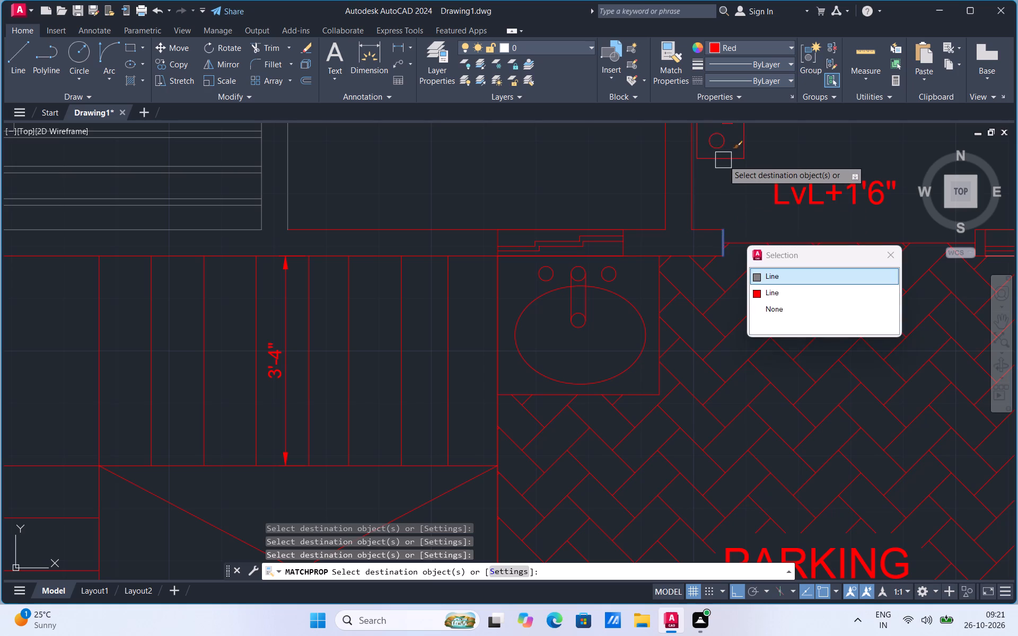
{"action": "left_click_drag", "start_coordinate": [723, 160], "coordinate": [734, 267]}
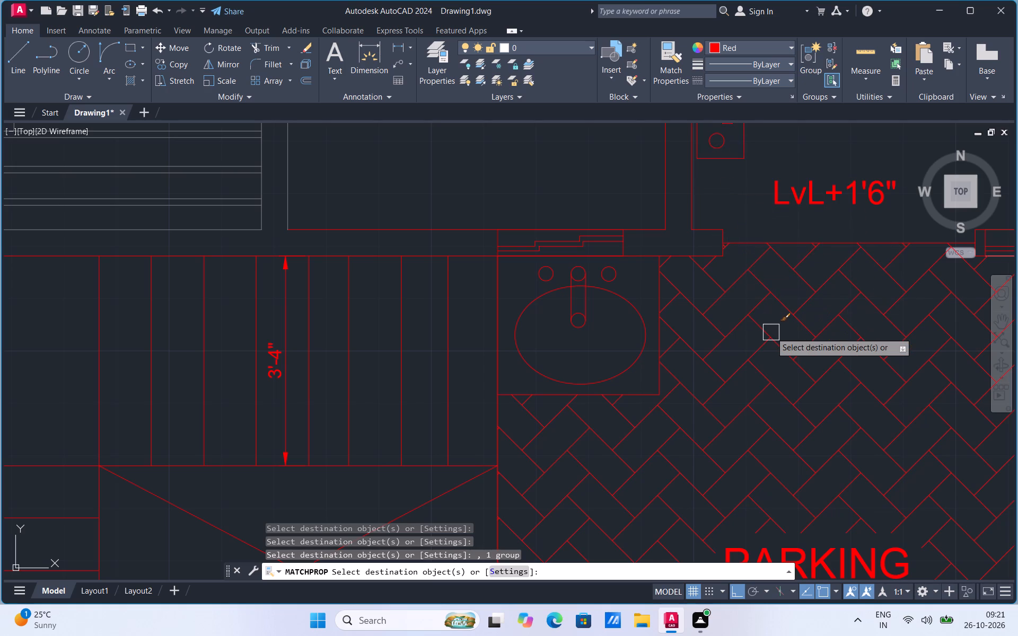
Apply the red properties to the overall width dimension above the floor plan.
{"action": "scroll", "coordinate": [744, 349], "scroll_direction": "down", "scroll_amount": 3}
{"action": "scroll", "coordinate": [610, 391], "scroll_direction": "up", "scroll_amount": 1}
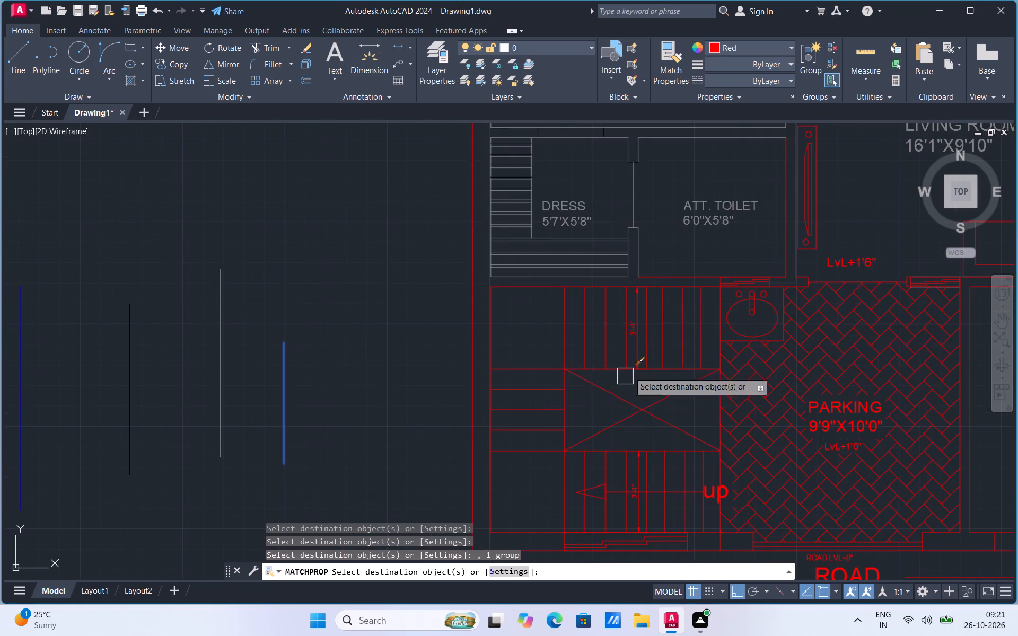
{"action": "scroll", "coordinate": [637, 329], "scroll_direction": "up", "scroll_amount": 7}
{"action": "scroll", "coordinate": [630, 338], "scroll_direction": "down", "scroll_amount": 12}
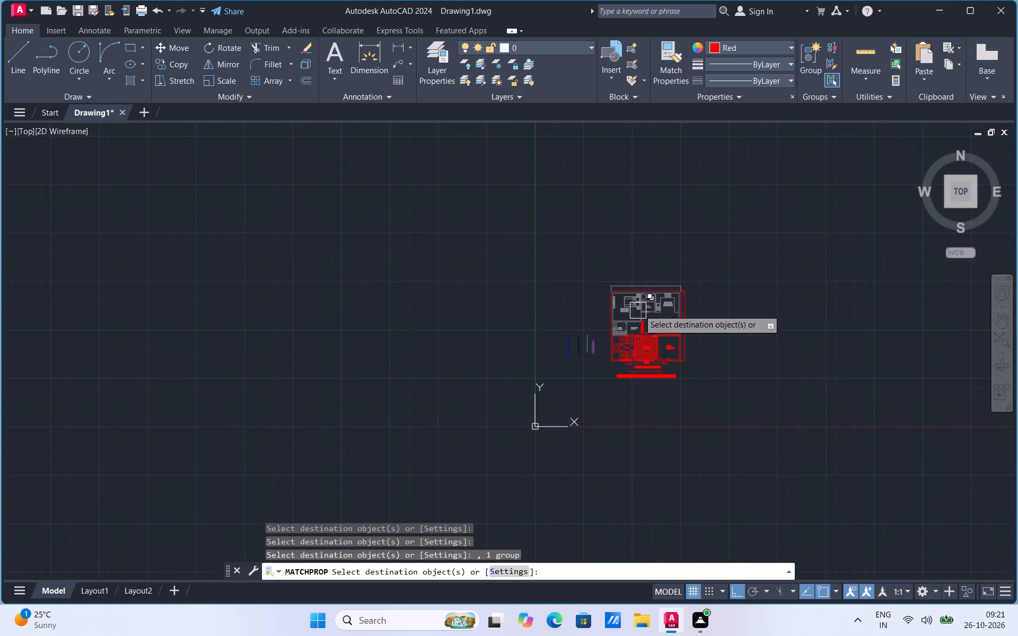
{"action": "scroll", "coordinate": [642, 305], "scroll_direction": "up", "scroll_amount": 4}
{"action": "left_click", "coordinate": [661, 183]}
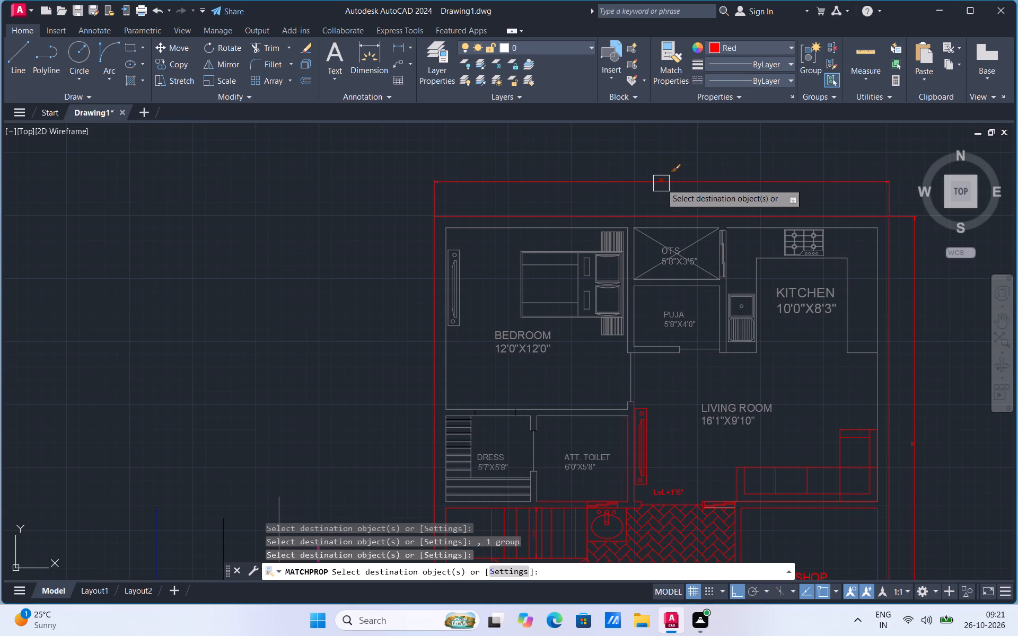
Apply the red properties to the bedroom's outer wall lines, wall unit, room label and bed.
{"action": "left_click", "coordinate": [586, 226]}
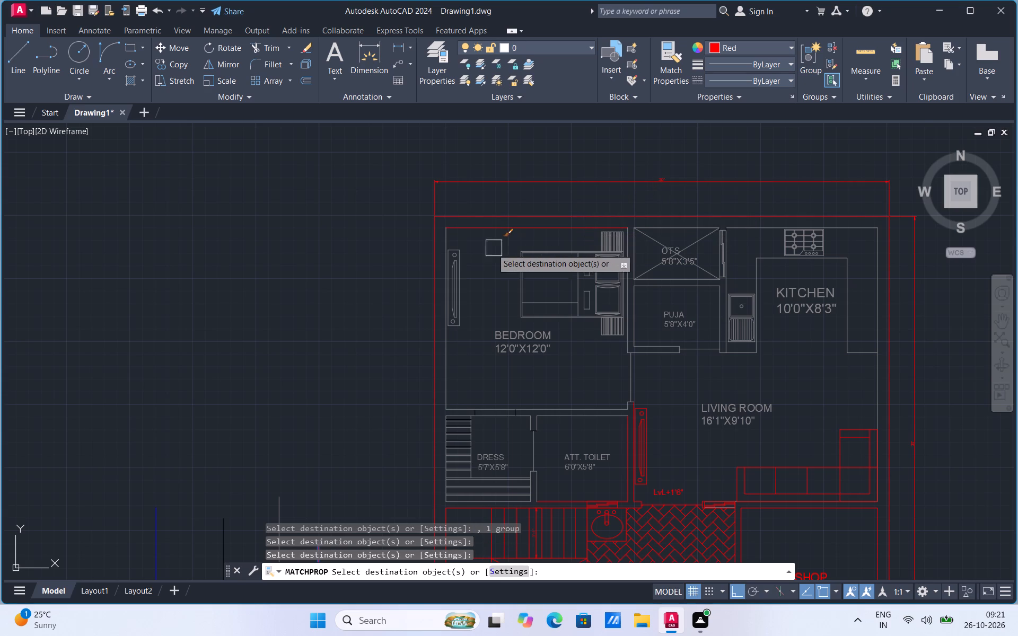
{"action": "left_click_drag", "start_coordinate": [444, 236], "coordinate": [461, 262]}
{"action": "left_click", "coordinate": [461, 262]}
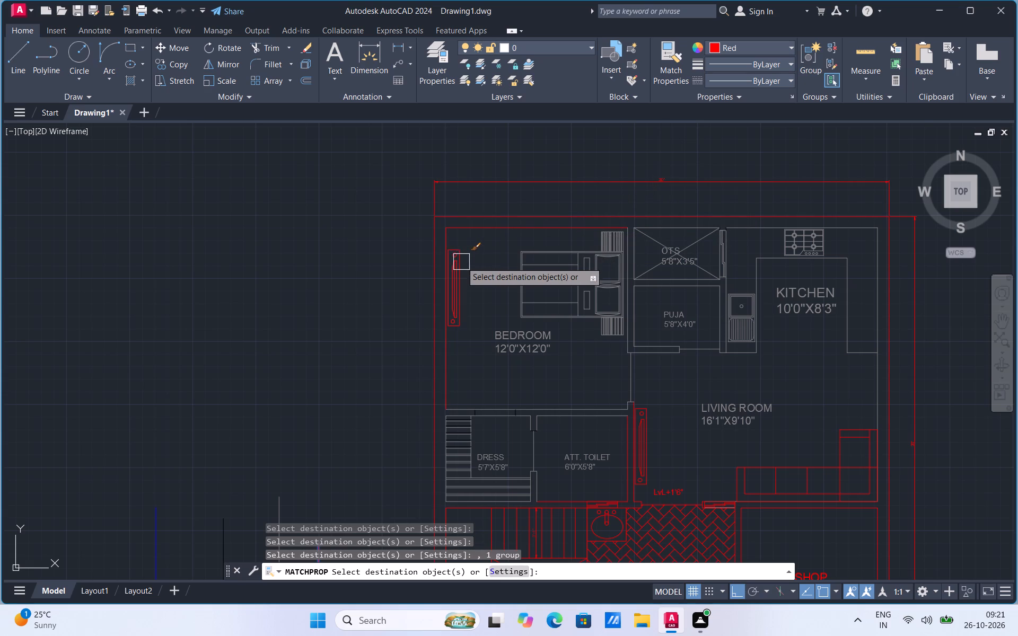
{"action": "left_click", "coordinate": [520, 329]}
{"action": "left_click", "coordinate": [531, 311]}
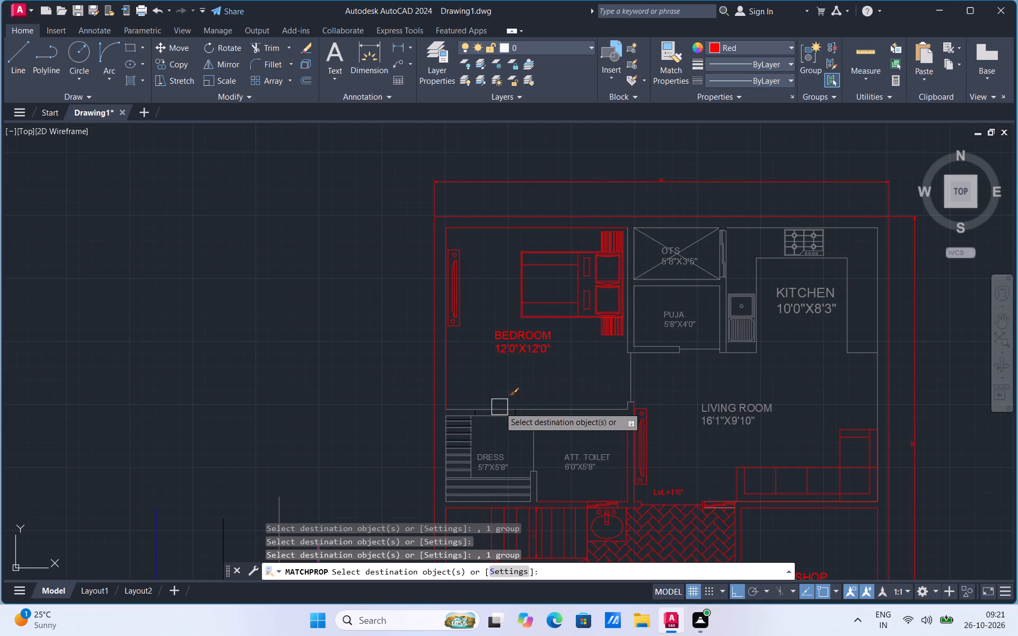
Apply the red properties to the doorway lines between bedroom and dress room and to one dress room shelf line.
{"action": "left_click_drag", "start_coordinate": [498, 402], "coordinate": [488, 414]}
{"action": "left_click_drag", "start_coordinate": [488, 414], "coordinate": [467, 440]}
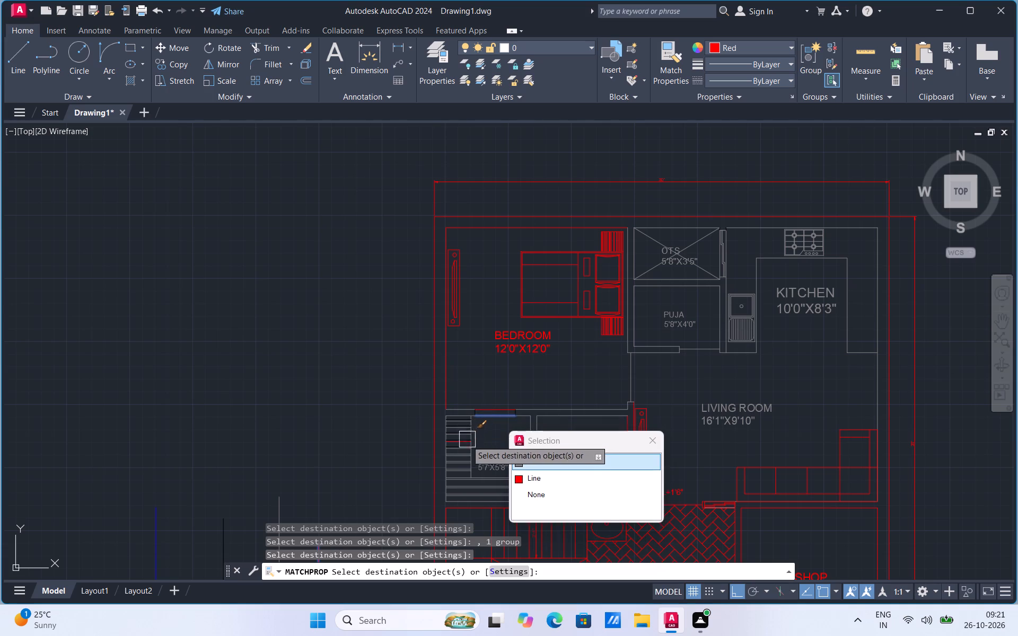
{"action": "left_click_drag", "start_coordinate": [467, 440], "coordinate": [464, 443]}
{"action": "left_click", "coordinate": [464, 443]}
Apply the red properties to the walls separating the bedroom, dress room and attached toilet, including the toilet's door line.
{"action": "scroll", "coordinate": [491, 349], "scroll_direction": "down", "scroll_amount": 2}
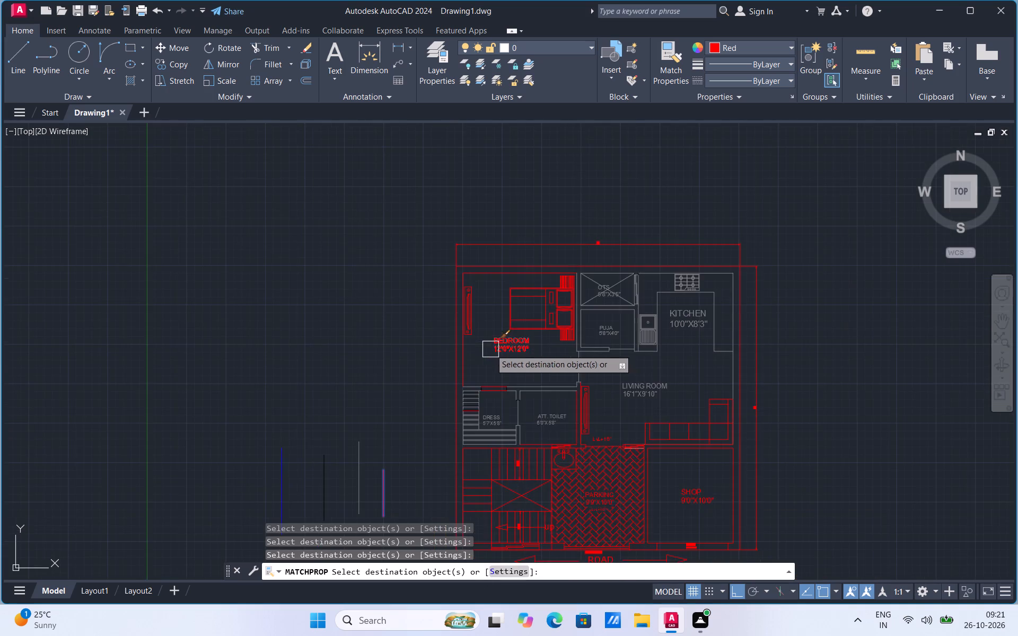
{"action": "scroll", "coordinate": [501, 441], "scroll_direction": "up", "scroll_amount": 3}
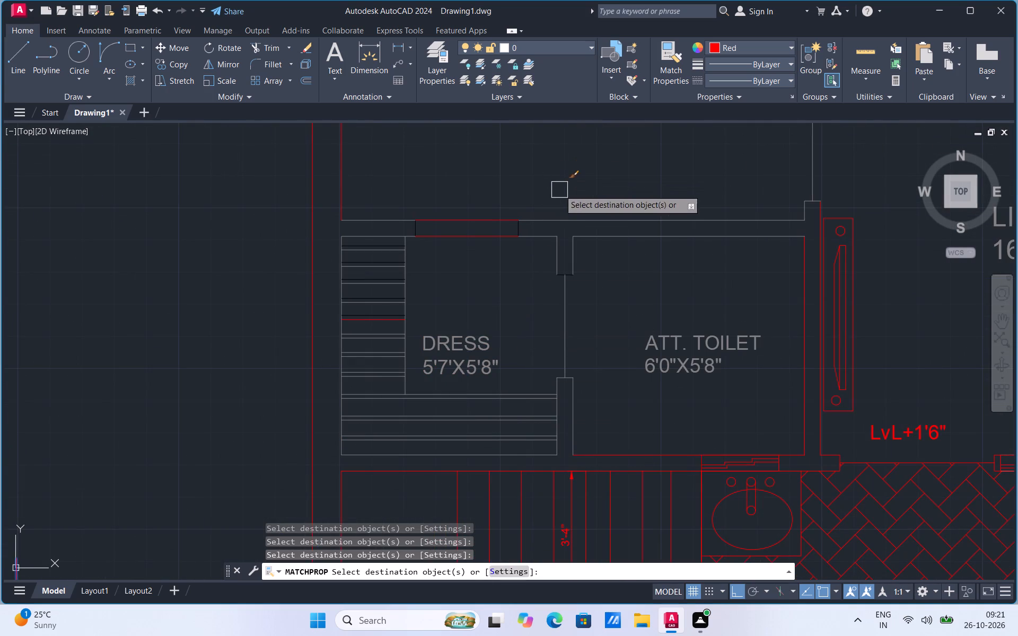
{"action": "left_click_drag", "start_coordinate": [552, 214], "coordinate": [542, 230]}
{"action": "left_click_drag", "start_coordinate": [542, 230], "coordinate": [560, 251]}
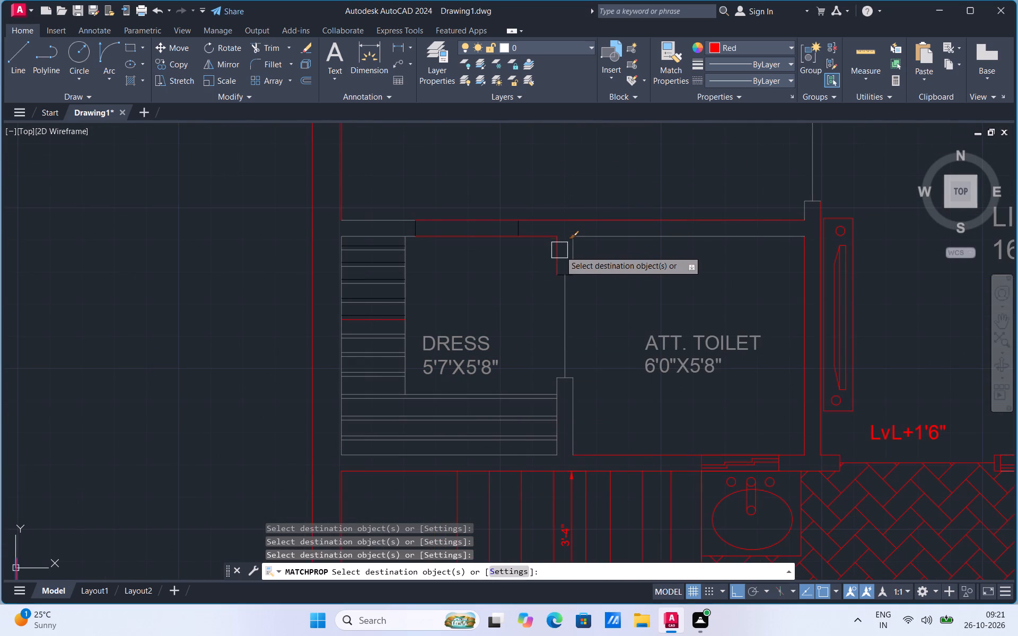
{"action": "left_click_drag", "start_coordinate": [560, 251], "coordinate": [561, 252]}
{"action": "left_click_drag", "start_coordinate": [561, 252], "coordinate": [576, 256]}
{"action": "left_click_drag", "start_coordinate": [576, 256], "coordinate": [599, 240]}
{"action": "left_click_drag", "start_coordinate": [599, 240], "coordinate": [565, 319]}
{"action": "left_click_drag", "start_coordinate": [565, 319], "coordinate": [555, 272]}
{"action": "left_click", "coordinate": [555, 272]}
Apply the red properties to the dress room's upper shelf lines and the remaining short wall segments above them.
{"action": "left_click", "coordinate": [407, 285]}
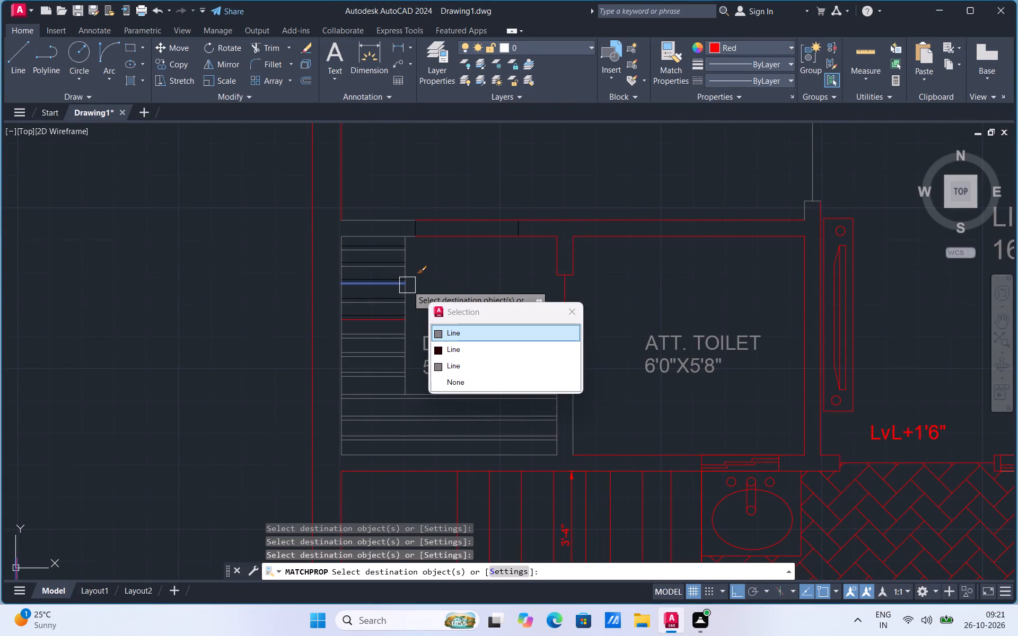
{"action": "left_click_drag", "start_coordinate": [389, 249], "coordinate": [389, 218]}
{"action": "left_click_drag", "start_coordinate": [389, 218], "coordinate": [381, 227]}
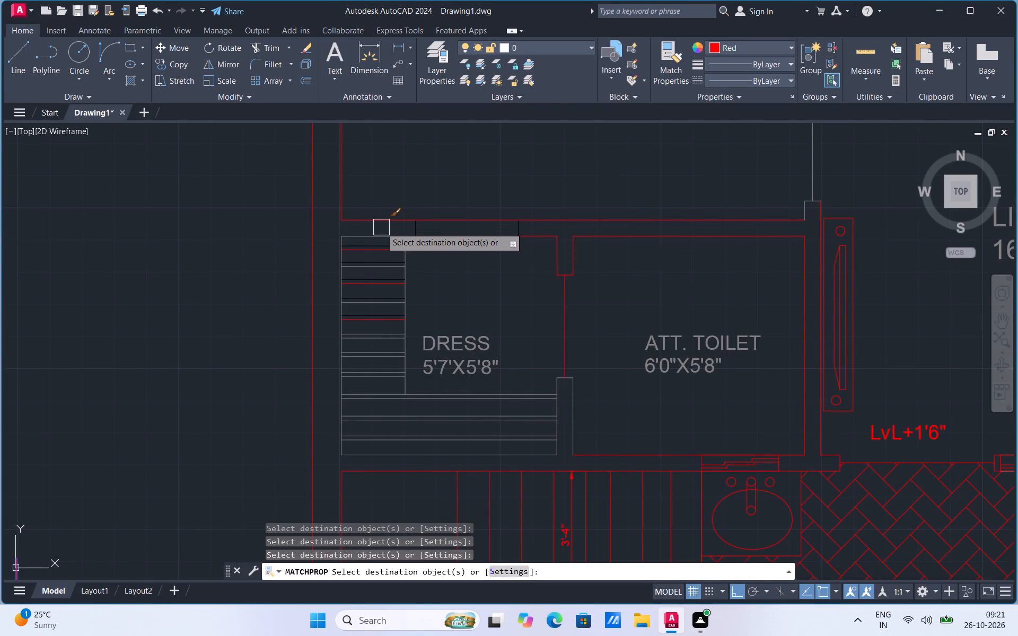
{"action": "left_click_drag", "start_coordinate": [378, 233], "coordinate": [348, 278]}
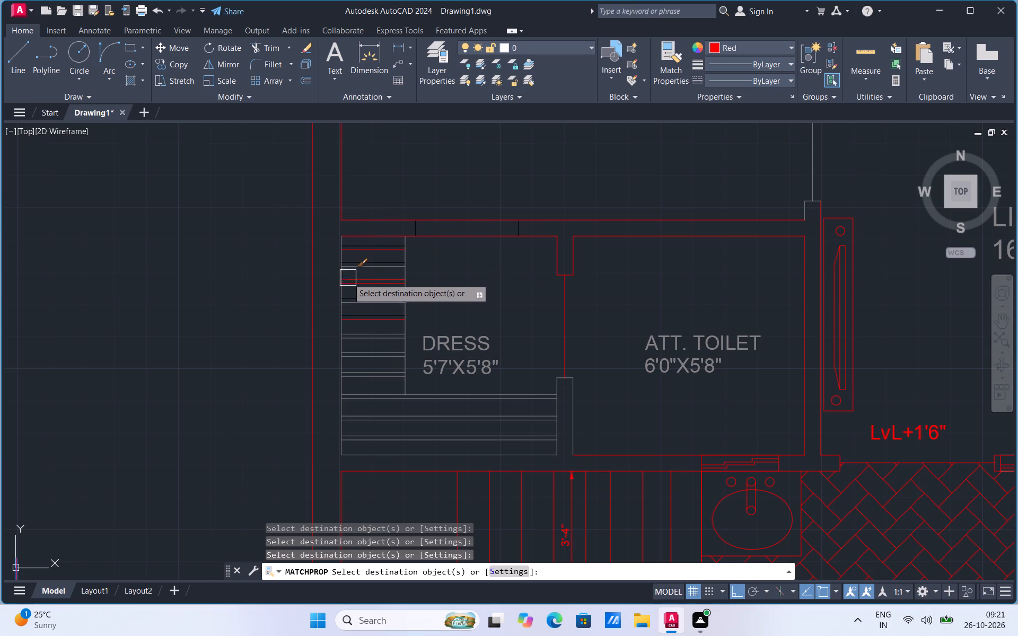
{"action": "left_click_drag", "start_coordinate": [348, 278], "coordinate": [344, 292]}
{"action": "left_click", "coordinate": [353, 266]}
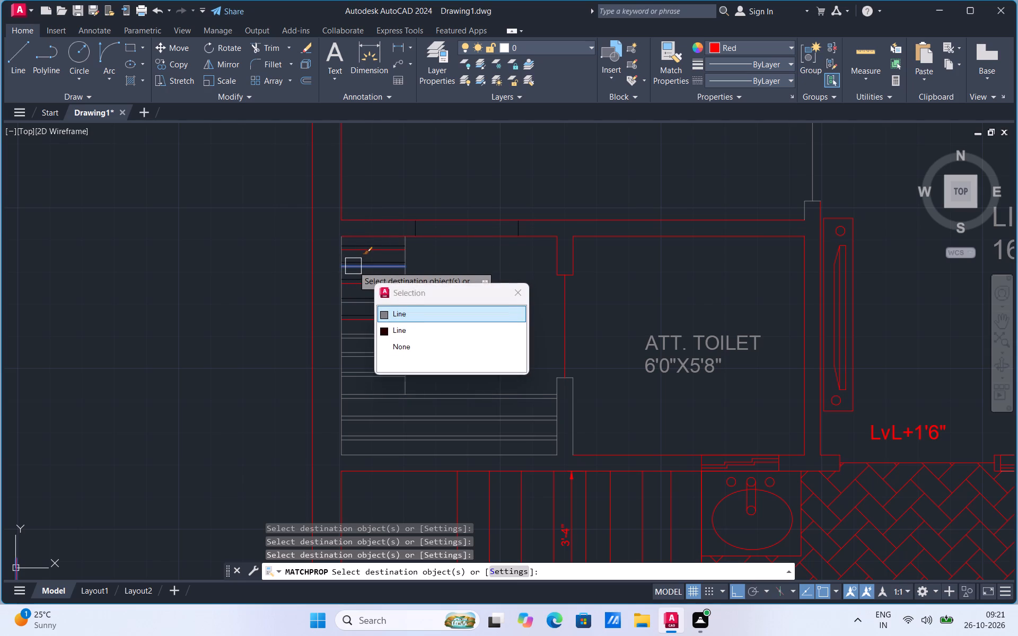
Apply the red properties to the bedroom–living room door line and the short wall end lines below it.
{"action": "scroll", "coordinate": [477, 445], "scroll_direction": "down", "scroll_amount": 2}
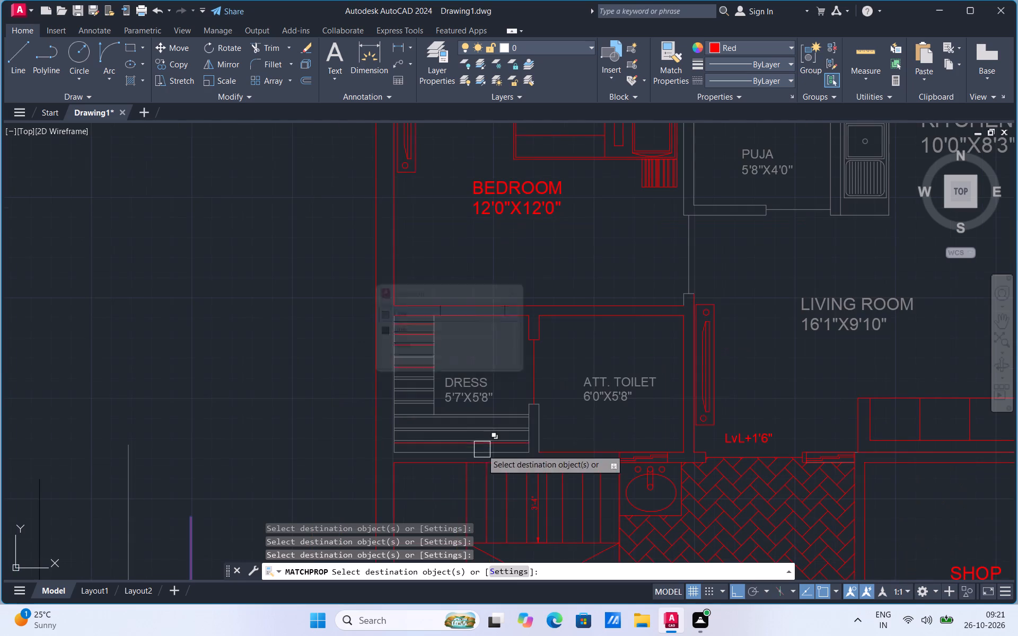
{"action": "left_click", "coordinate": [694, 249]}
{"action": "scroll", "coordinate": [689, 295], "scroll_direction": "up", "scroll_amount": 3}
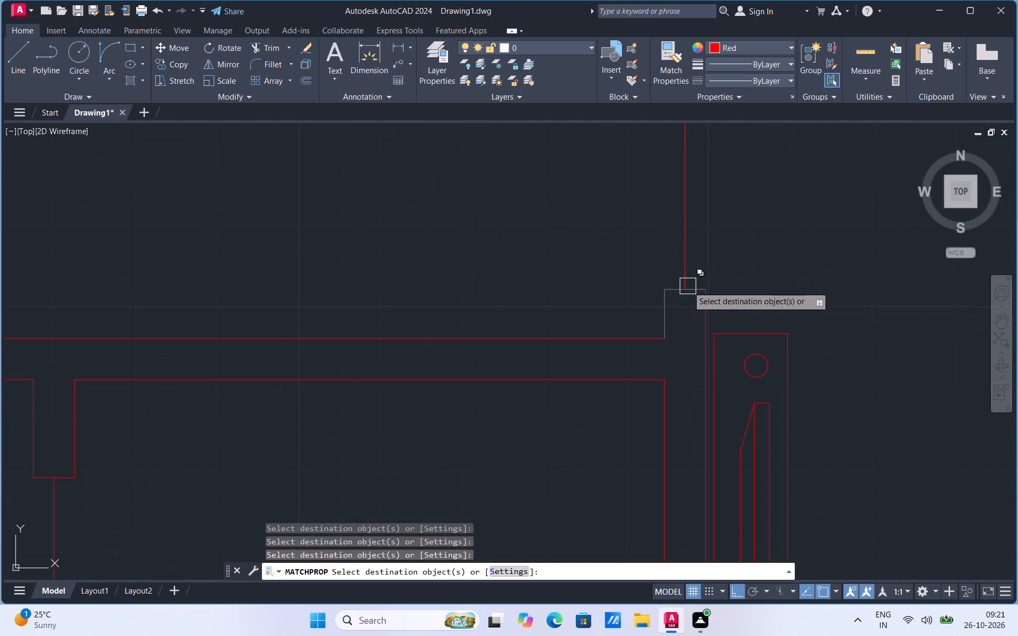
{"action": "left_click", "coordinate": [675, 289]}
{"action": "left_click", "coordinate": [661, 315]}
Apply the red properties to the kitchen's and OTS's outer wall lines and the OTS's crossing diagonals.
{"action": "scroll", "coordinate": [494, 461], "scroll_direction": "down", "scroll_amount": 4}
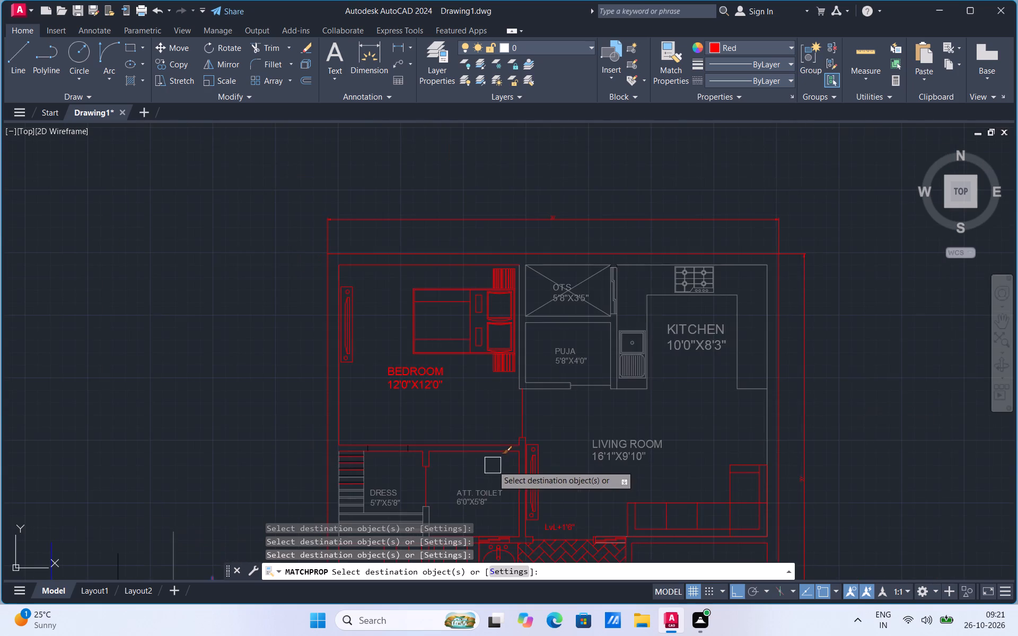
{"action": "scroll", "coordinate": [598, 307], "scroll_direction": "up", "scroll_amount": 2}
{"action": "scroll", "coordinate": [467, 271], "scroll_direction": "down", "scroll_amount": 2}
{"action": "scroll", "coordinate": [528, 377], "scroll_direction": "up", "scroll_amount": 1}
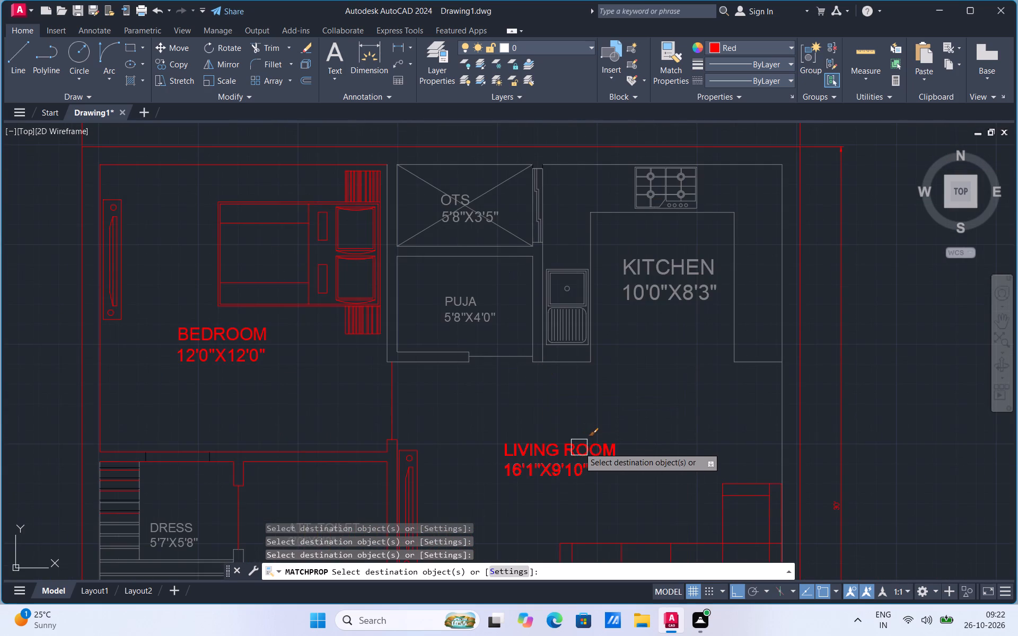
{"action": "left_click", "coordinate": [570, 176]}
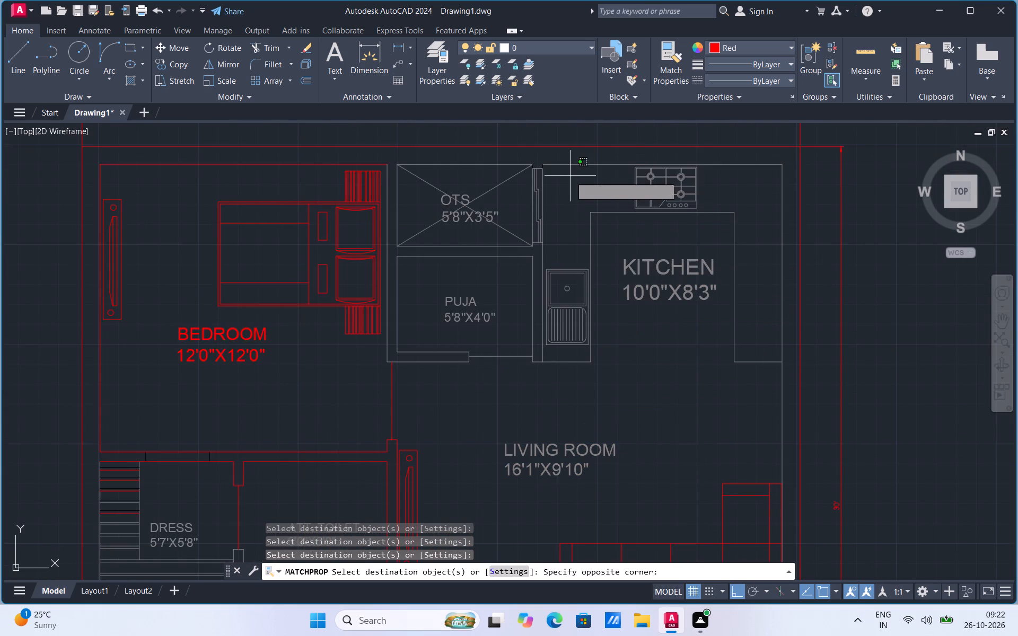
{"action": "left_click", "coordinate": [570, 159]}
{"action": "left_click_drag", "start_coordinate": [504, 162], "coordinate": [504, 175]}
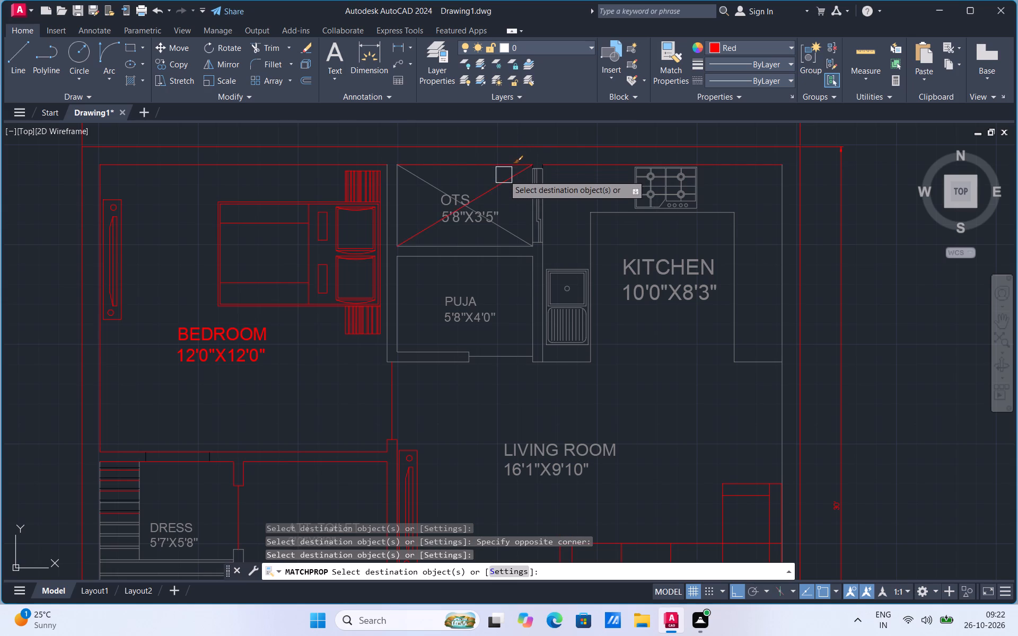
{"action": "left_click_drag", "start_coordinate": [504, 175], "coordinate": [504, 176]}
{"action": "left_click_drag", "start_coordinate": [504, 176], "coordinate": [502, 225]}
{"action": "left_click_drag", "start_coordinate": [502, 225], "coordinate": [476, 218]}
{"action": "left_click_drag", "start_coordinate": [476, 218], "coordinate": [455, 221]}
{"action": "left_click", "coordinate": [455, 221]}
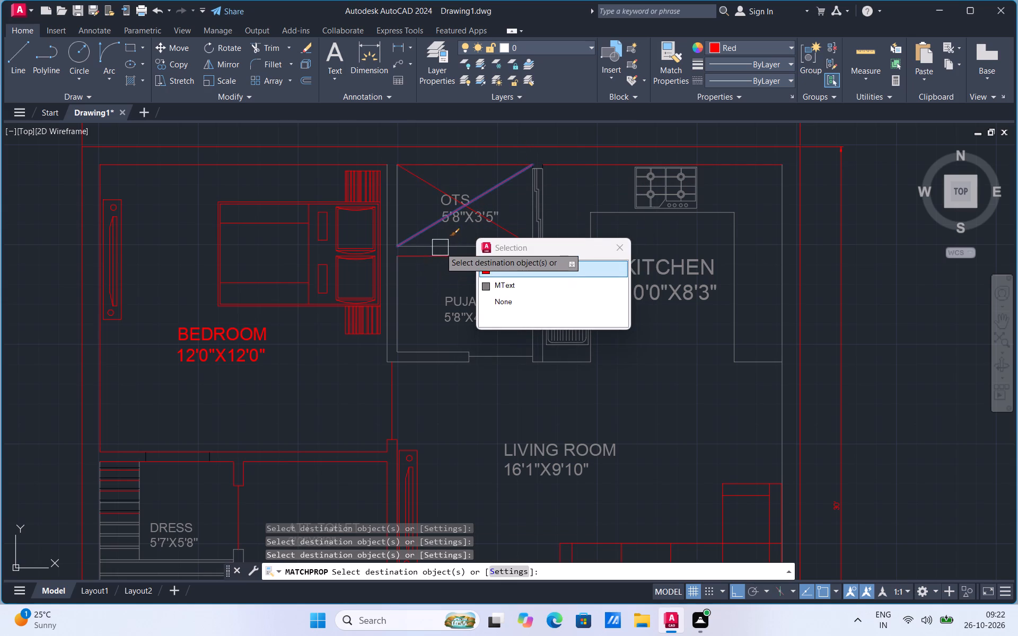
Apply the red properties to the wall lines between OTS and puja room and to those bordering the bedroom.
{"action": "left_click_drag", "start_coordinate": [443, 246], "coordinate": [431, 252]}
{"action": "left_click_drag", "start_coordinate": [431, 252], "coordinate": [403, 284]}
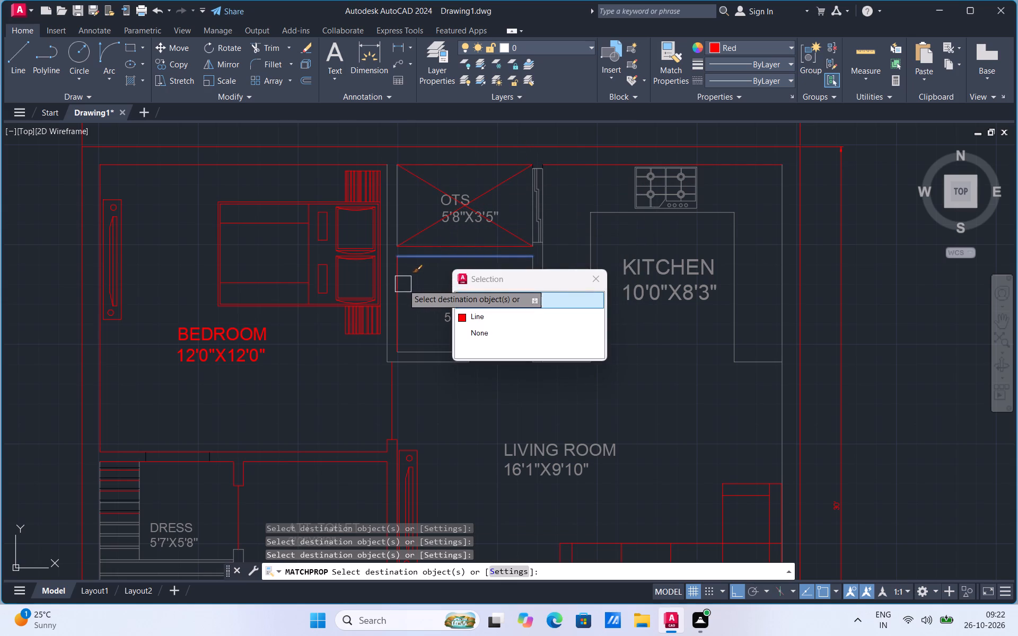
{"action": "left_click_drag", "start_coordinate": [403, 284], "coordinate": [396, 228]}
{"action": "left_click_drag", "start_coordinate": [396, 228], "coordinate": [387, 242]}
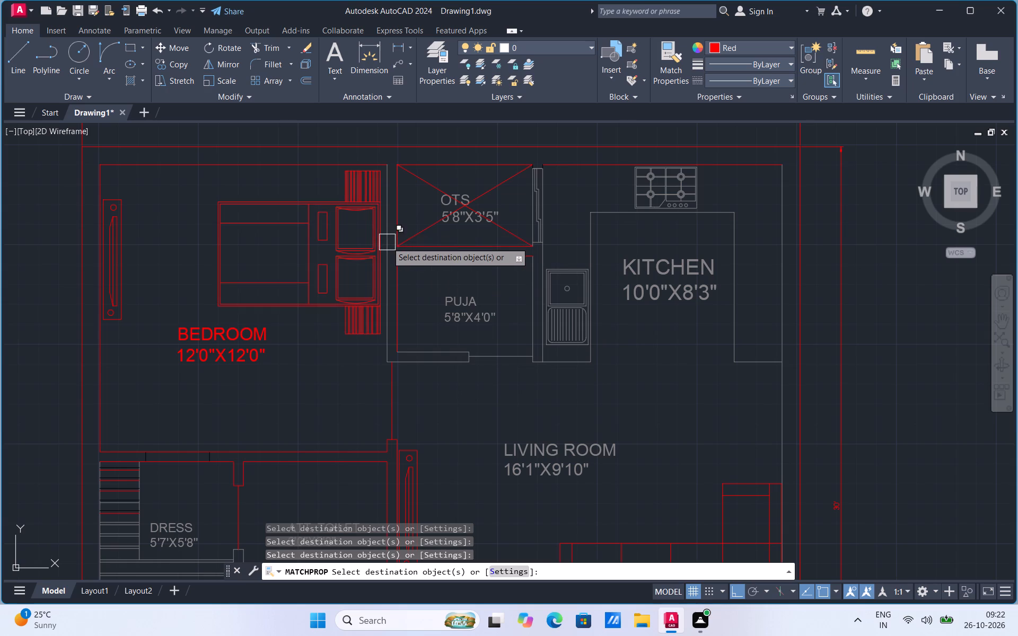
{"action": "left_click", "coordinate": [387, 242]}
{"action": "left_click", "coordinate": [378, 349]}
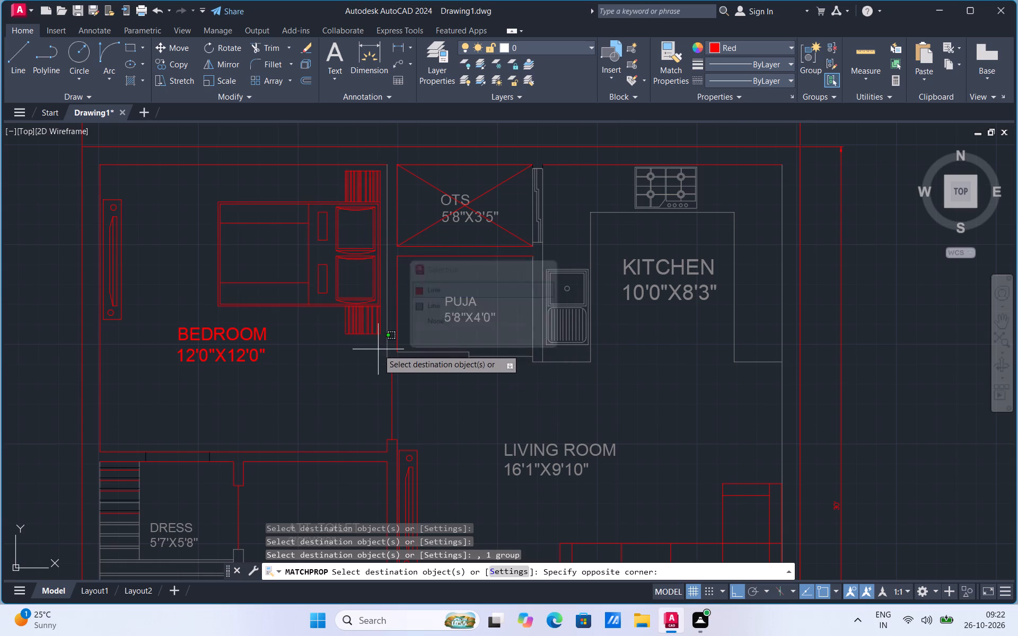
{"action": "left_click", "coordinate": [390, 338]}
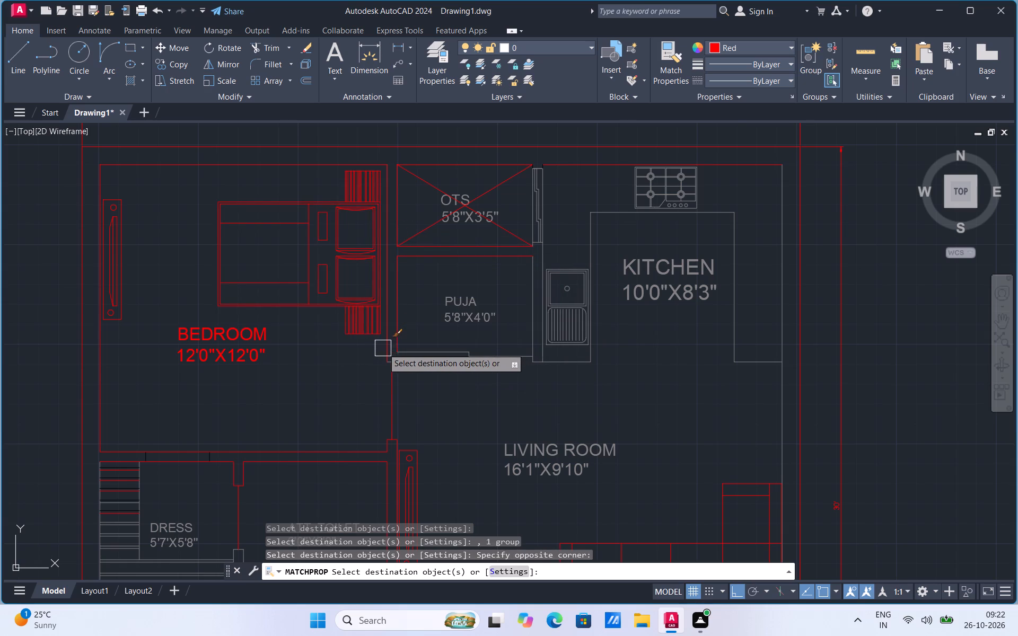
Apply the red properties to the puja room's lower wall lines, door line and room label.
{"action": "left_click_drag", "start_coordinate": [383, 348], "coordinate": [419, 352]}
{"action": "left_click_drag", "start_coordinate": [419, 352], "coordinate": [411, 365]}
{"action": "left_click_drag", "start_coordinate": [411, 365], "coordinate": [428, 351]}
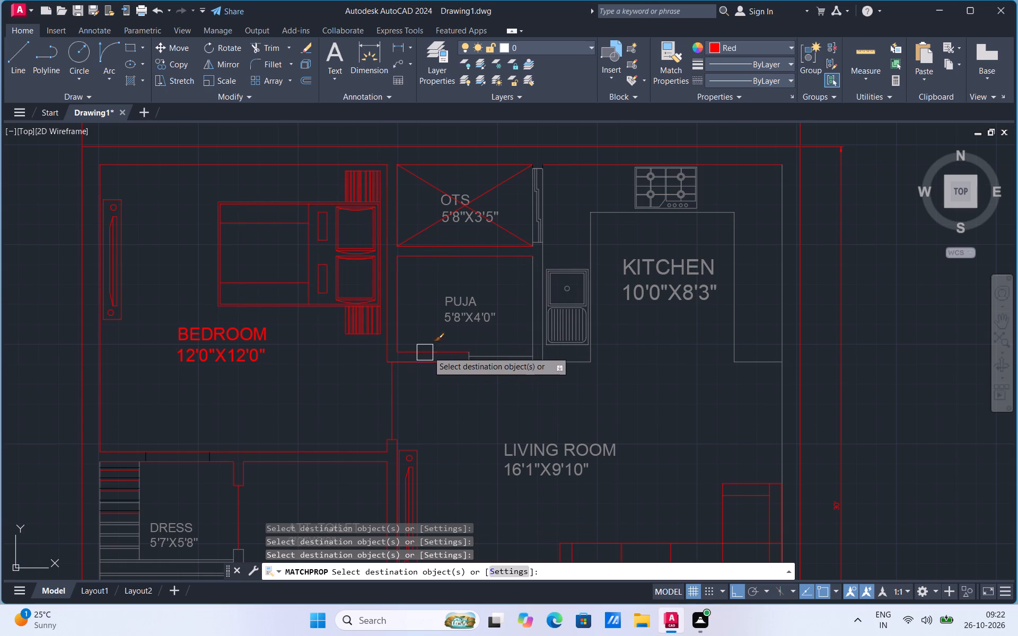
{"action": "left_click_drag", "start_coordinate": [428, 351], "coordinate": [488, 352]}
{"action": "left_click_drag", "start_coordinate": [488, 352], "coordinate": [480, 322]}
{"action": "left_click_drag", "start_coordinate": [480, 322], "coordinate": [481, 311]}
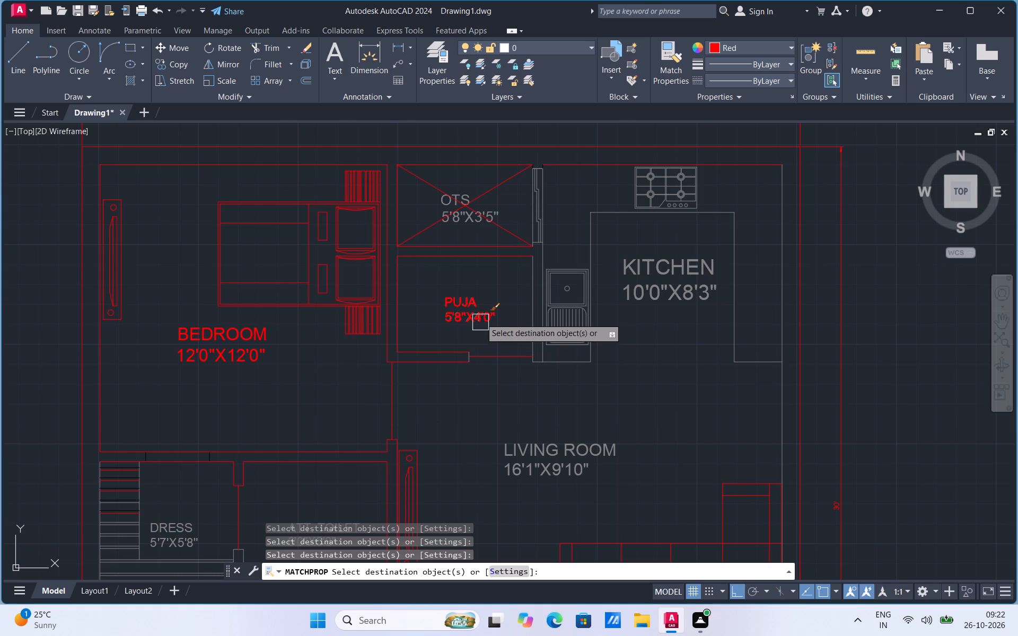
Apply the red properties to the OTS label, the puja–kitchen wall lines and the window between OTS and kitchen.
{"action": "left_click_drag", "start_coordinate": [481, 311], "coordinate": [469, 226]}
{"action": "left_click_drag", "start_coordinate": [469, 226], "coordinate": [524, 289]}
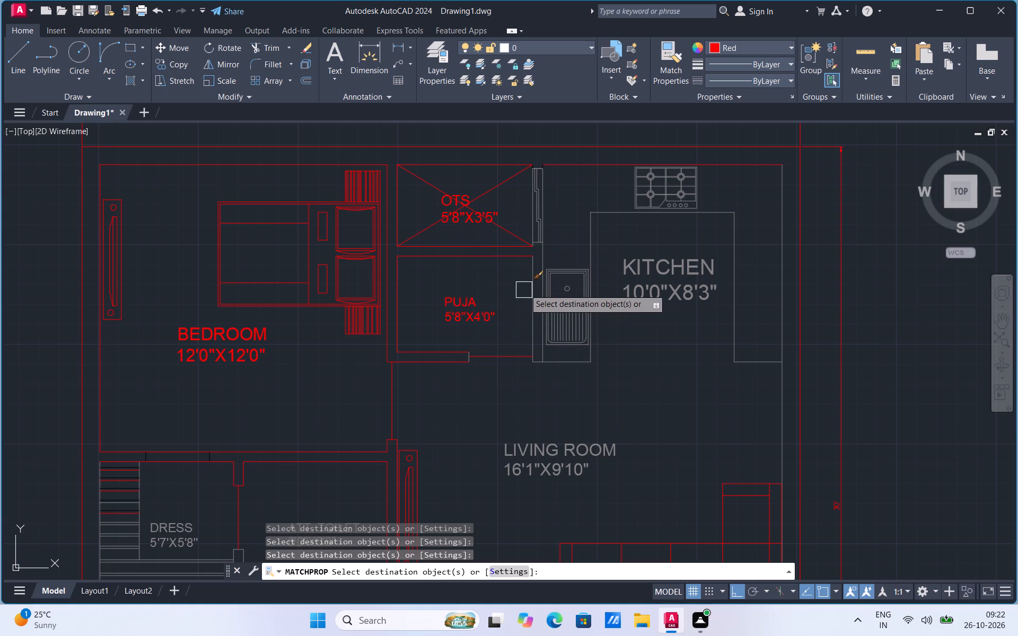
{"action": "left_click_drag", "start_coordinate": [524, 289], "coordinate": [530, 280]}
{"action": "left_click_drag", "start_coordinate": [530, 280], "coordinate": [548, 253]}
{"action": "left_click_drag", "start_coordinate": [548, 253], "coordinate": [546, 222]}
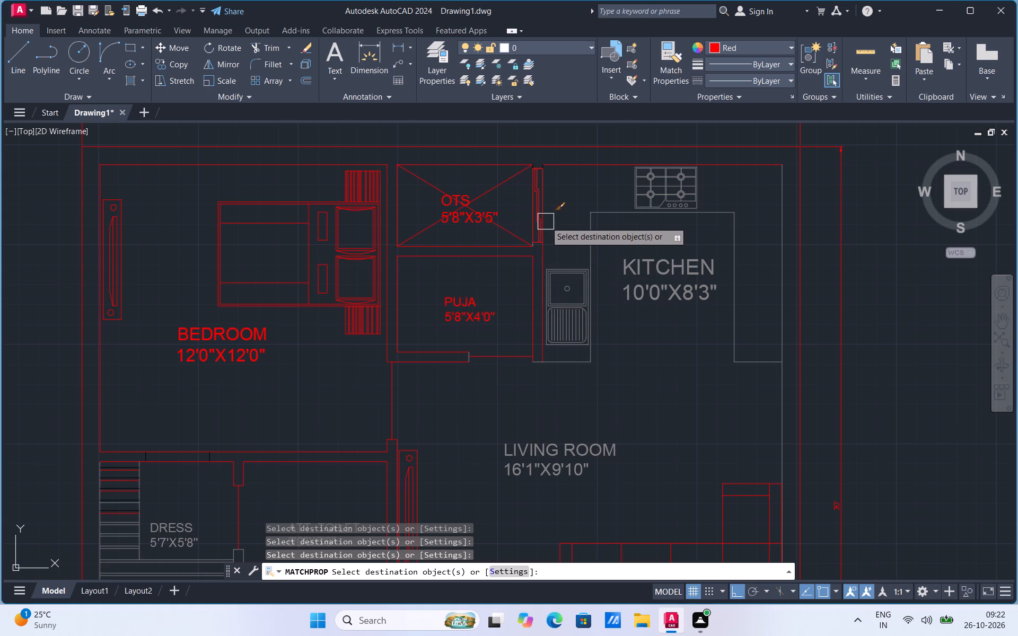
{"action": "left_click", "coordinate": [546, 222]}
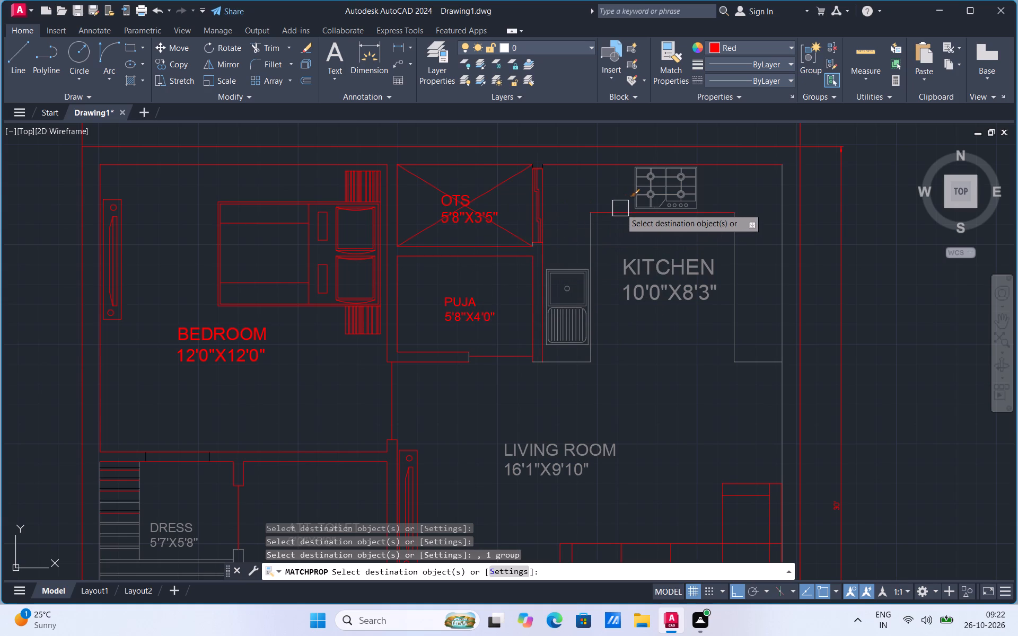
Apply the red properties to the kitchen's sink, stove, adjoining counter edges and room label.
{"action": "left_click", "coordinate": [587, 233]}
{"action": "left_click_drag", "start_coordinate": [570, 269], "coordinate": [663, 179]}
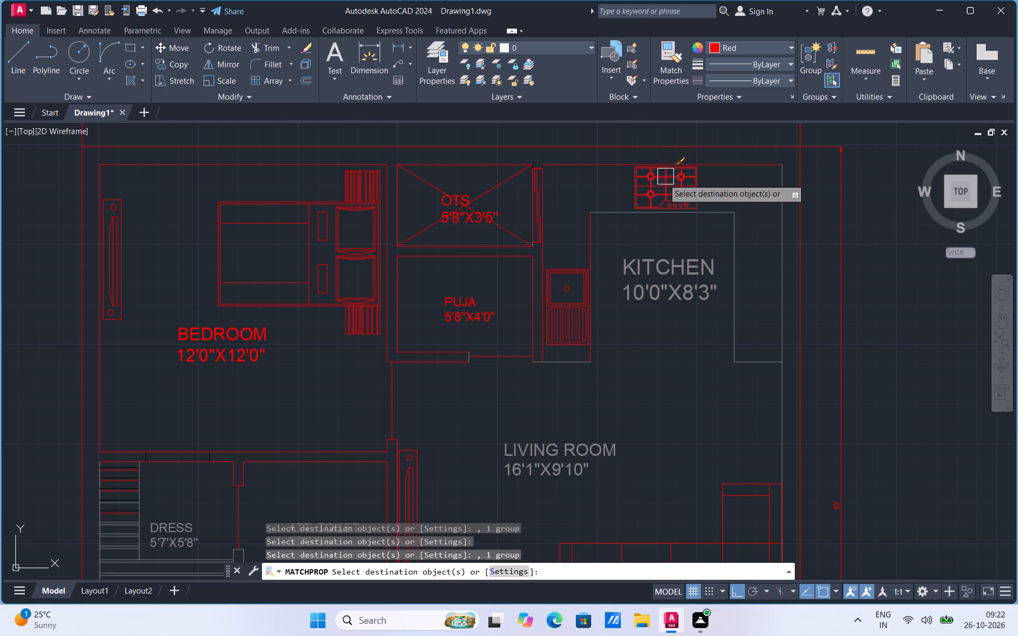
{"action": "left_click_drag", "start_coordinate": [663, 179], "coordinate": [661, 182]}
{"action": "left_click_drag", "start_coordinate": [661, 182], "coordinate": [613, 215]}
{"action": "left_click_drag", "start_coordinate": [613, 215], "coordinate": [632, 255]}
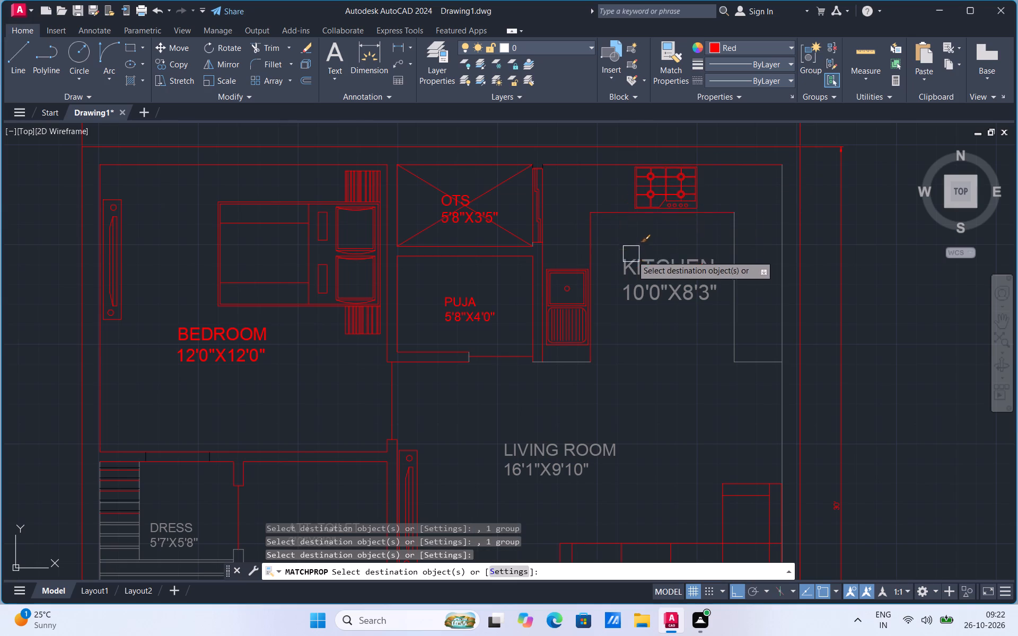
{"action": "left_click_drag", "start_coordinate": [632, 255], "coordinate": [635, 261]}
{"action": "left_click_drag", "start_coordinate": [635, 261], "coordinate": [771, 248]}
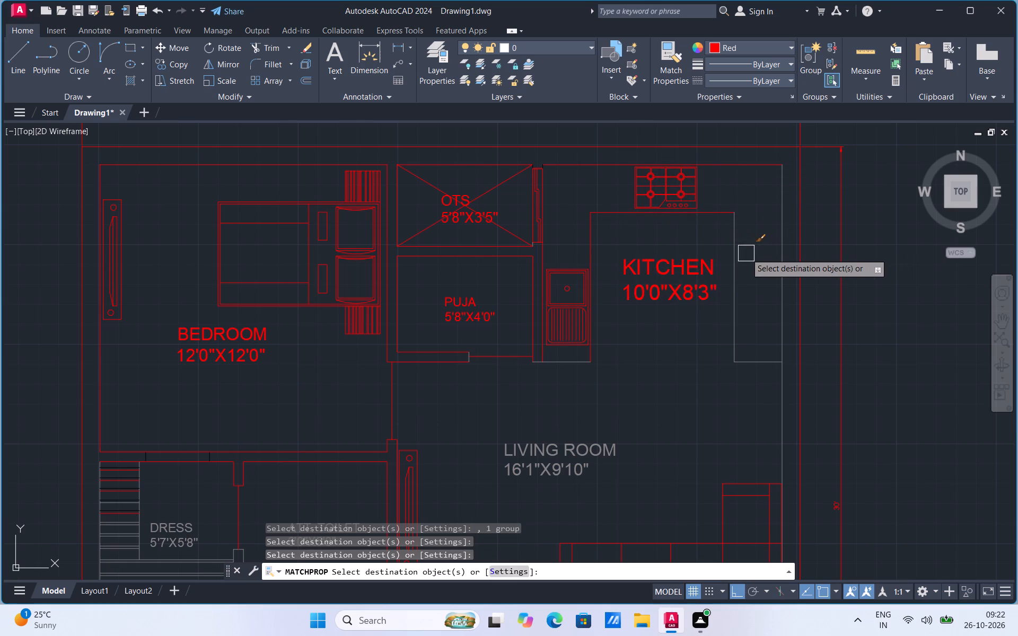
Apply the red properties to the kitchen's remaining counter edges, outer wall line, lower counter ends and the puja room's door jamb.
{"action": "left_click_drag", "start_coordinate": [736, 260], "coordinate": [785, 264]}
{"action": "left_click_drag", "start_coordinate": [785, 264], "coordinate": [750, 304]}
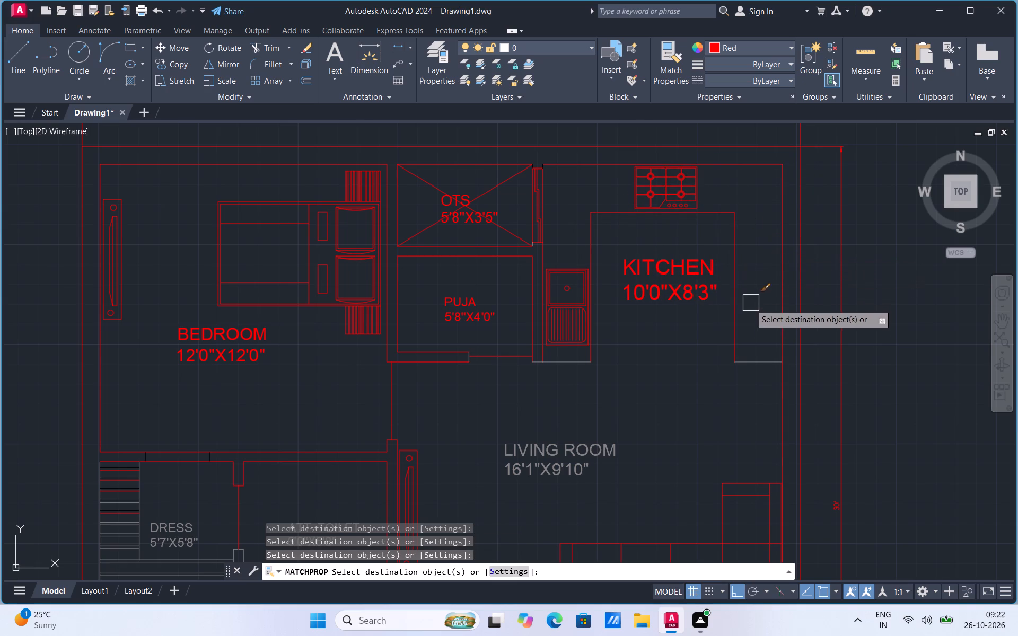
{"action": "left_click_drag", "start_coordinate": [750, 304], "coordinate": [760, 370]}
{"action": "left_click_drag", "start_coordinate": [760, 370], "coordinate": [544, 360]}
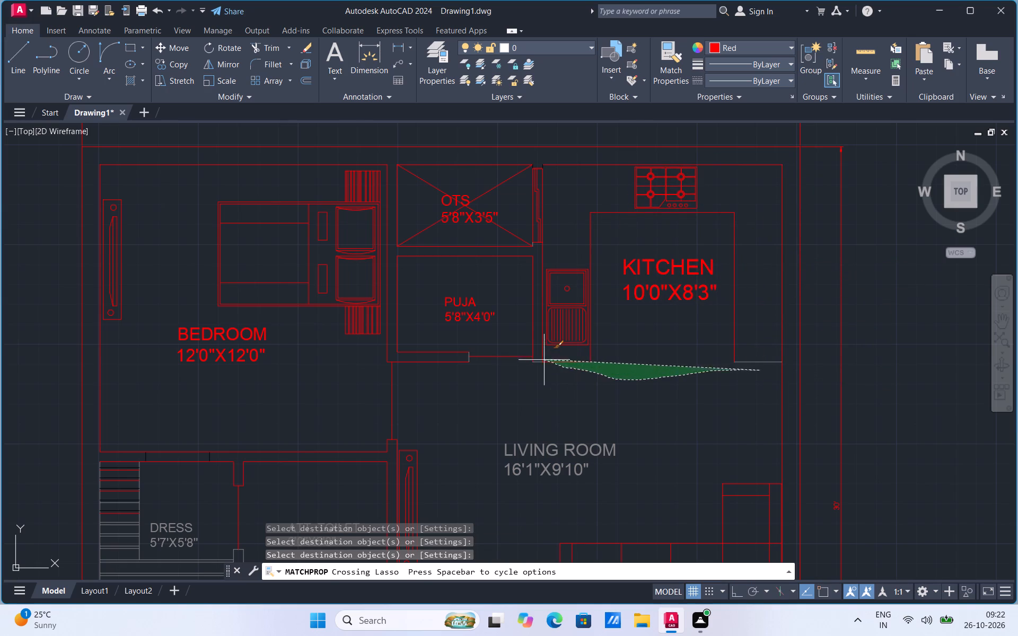
{"action": "left_click_drag", "start_coordinate": [544, 360], "coordinate": [544, 359]}
{"action": "left_click", "coordinate": [544, 359]}
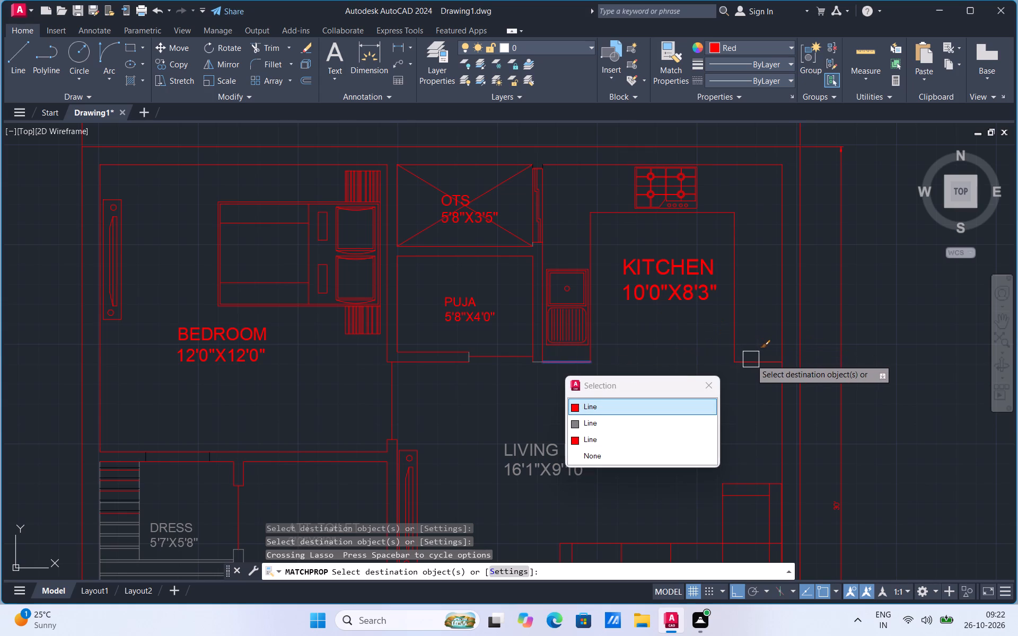
{"action": "left_click_drag", "start_coordinate": [751, 359], "coordinate": [533, 365]}
{"action": "left_click", "coordinate": [533, 365]}
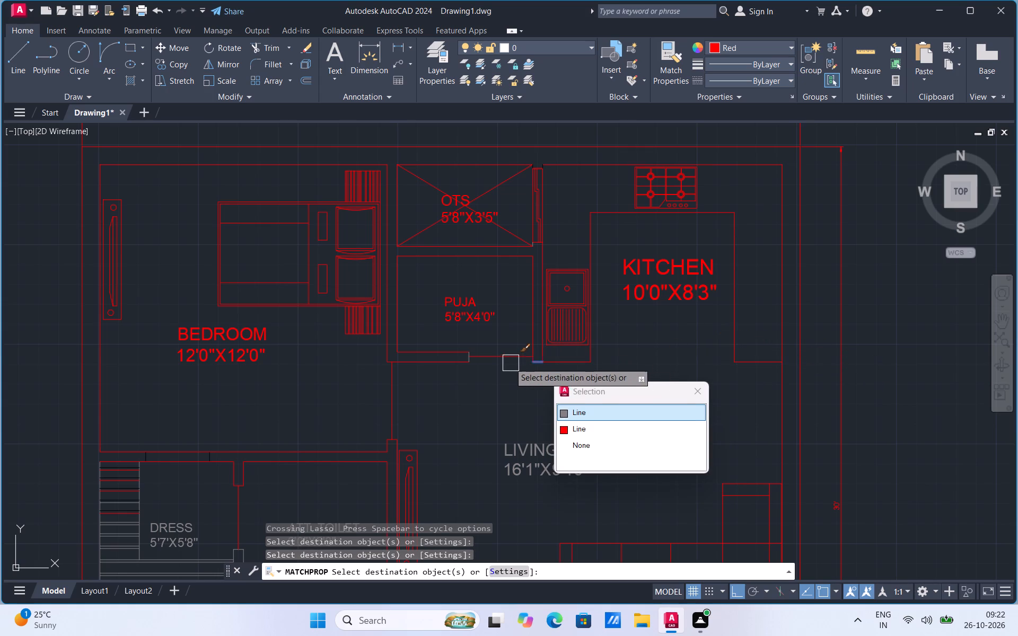
{"action": "left_click", "coordinate": [463, 358]}
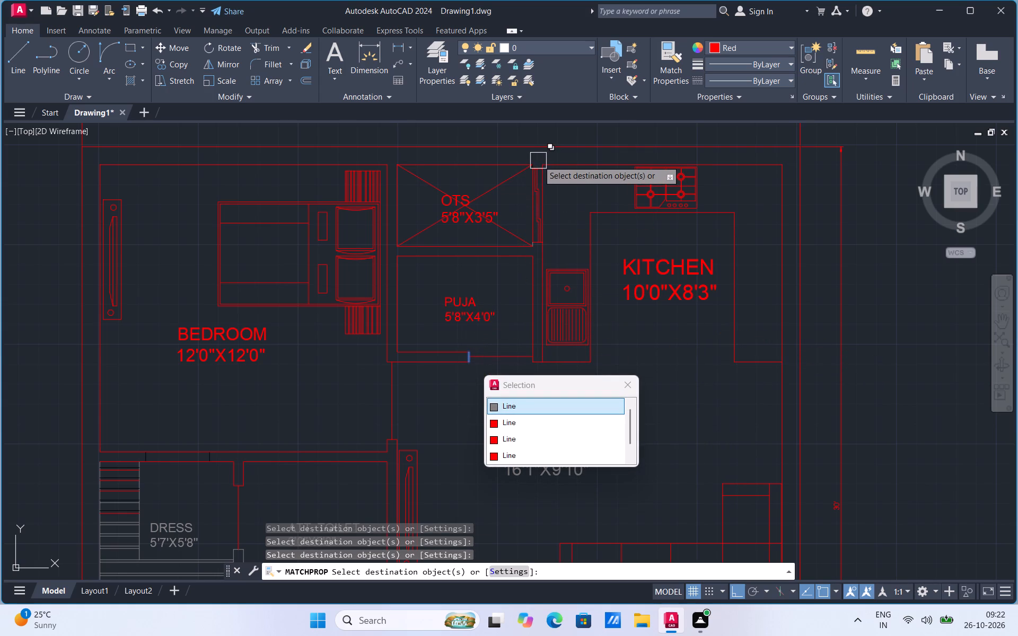
Apply the red properties to the short wall lines at the upper end of the window between OTS and kitchen.
{"action": "scroll", "coordinate": [538, 161], "scroll_direction": "up", "scroll_amount": 6}
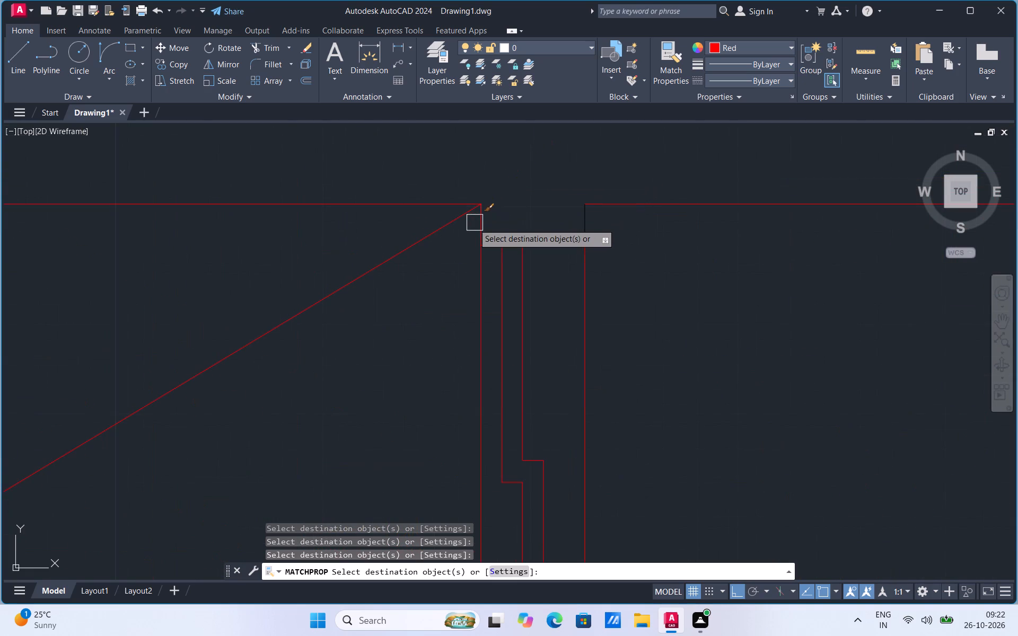
{"action": "left_click", "coordinate": [481, 220]}
{"action": "left_click", "coordinate": [591, 229]}
Apply the red properties to the living room and attached toilet labels.
{"action": "scroll", "coordinate": [564, 189], "scroll_direction": "down", "scroll_amount": 3}
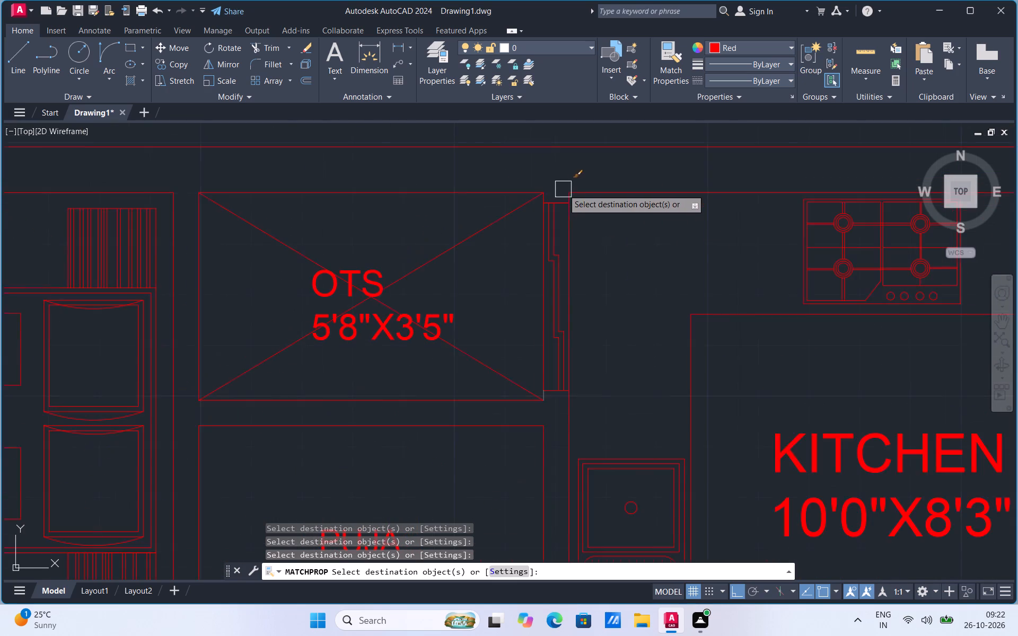
{"action": "scroll", "coordinate": [562, 190], "scroll_direction": "down", "scroll_amount": 4}
{"action": "scroll", "coordinate": [542, 326], "scroll_direction": "up", "scroll_amount": 1}
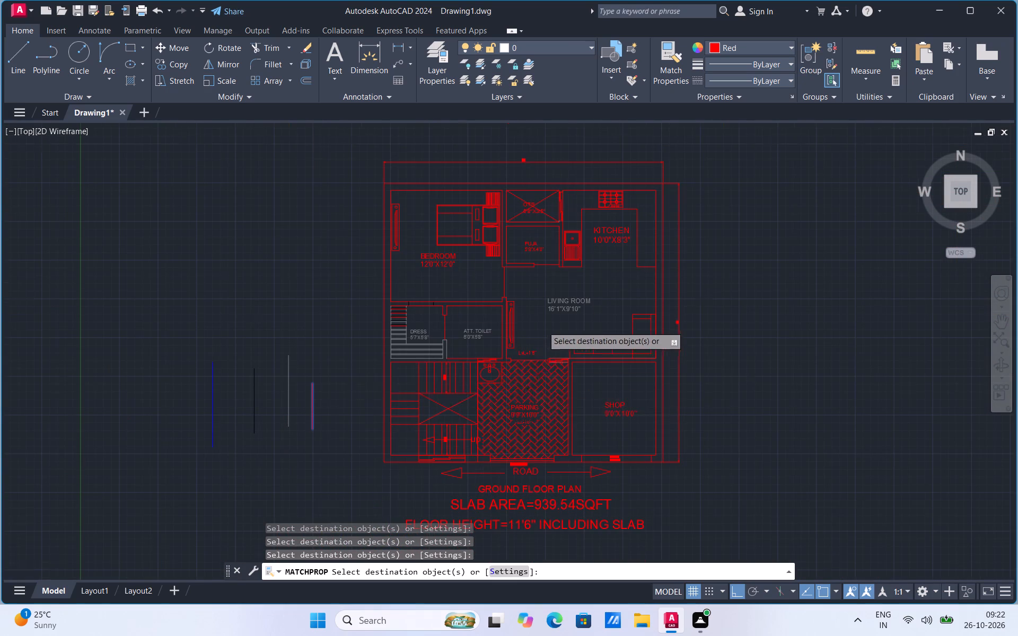
{"action": "left_click", "coordinate": [560, 305]}
{"action": "left_click", "coordinate": [449, 331]}
Apply the red properties to the dress room's outer wall line and the front edge of its side wardrobe shelves.
{"action": "scroll", "coordinate": [299, 356], "scroll_direction": "up", "scroll_amount": 2}
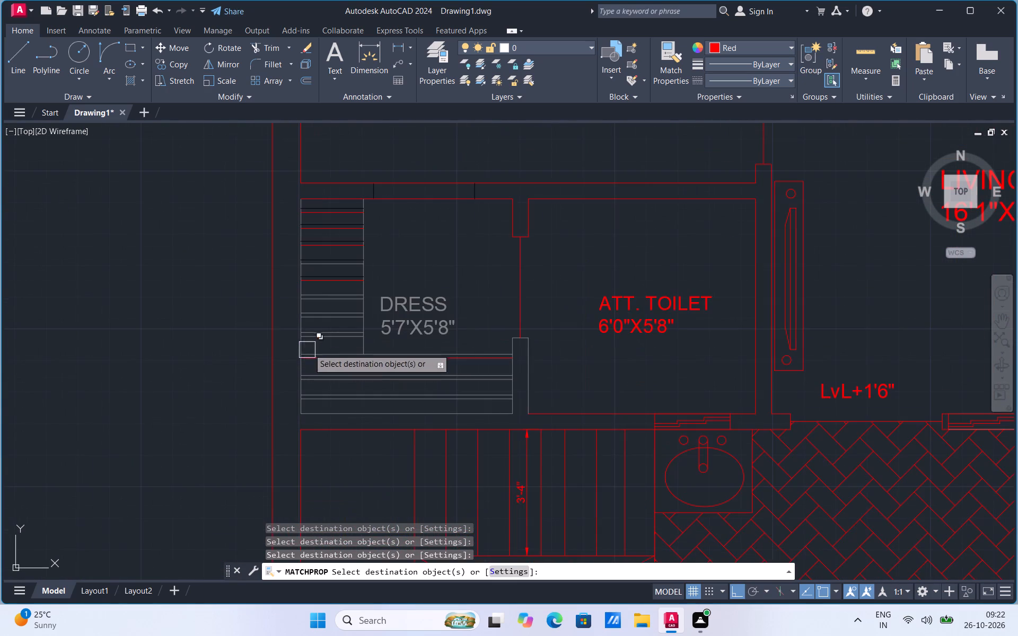
{"action": "scroll", "coordinate": [330, 235], "scroll_direction": "up", "scroll_amount": 1}
{"action": "left_click", "coordinate": [286, 265]}
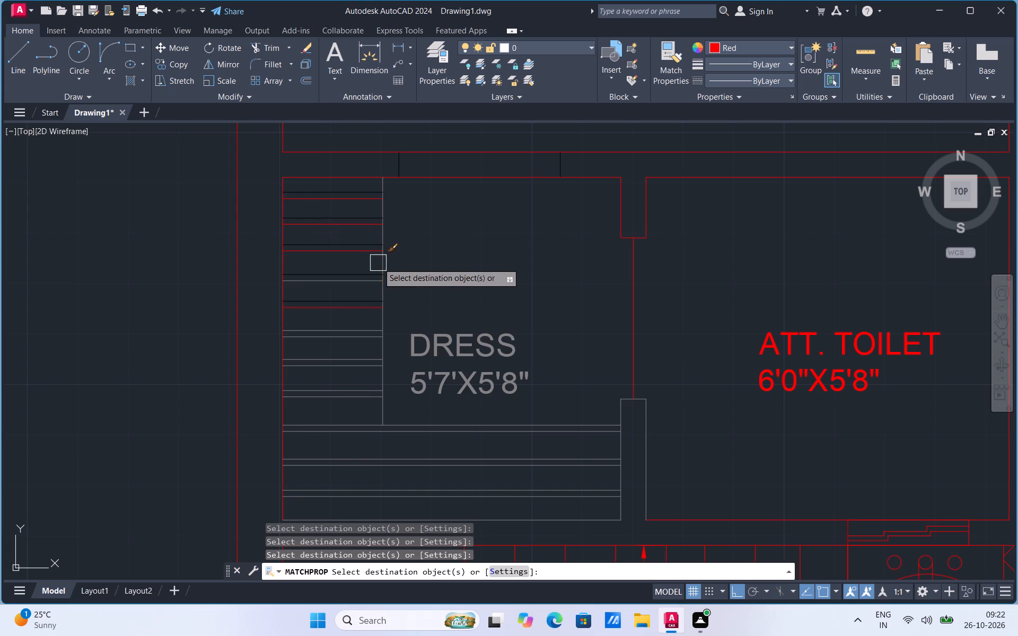
{"action": "left_click", "coordinate": [387, 268]}
{"action": "left_click", "coordinate": [391, 260]}
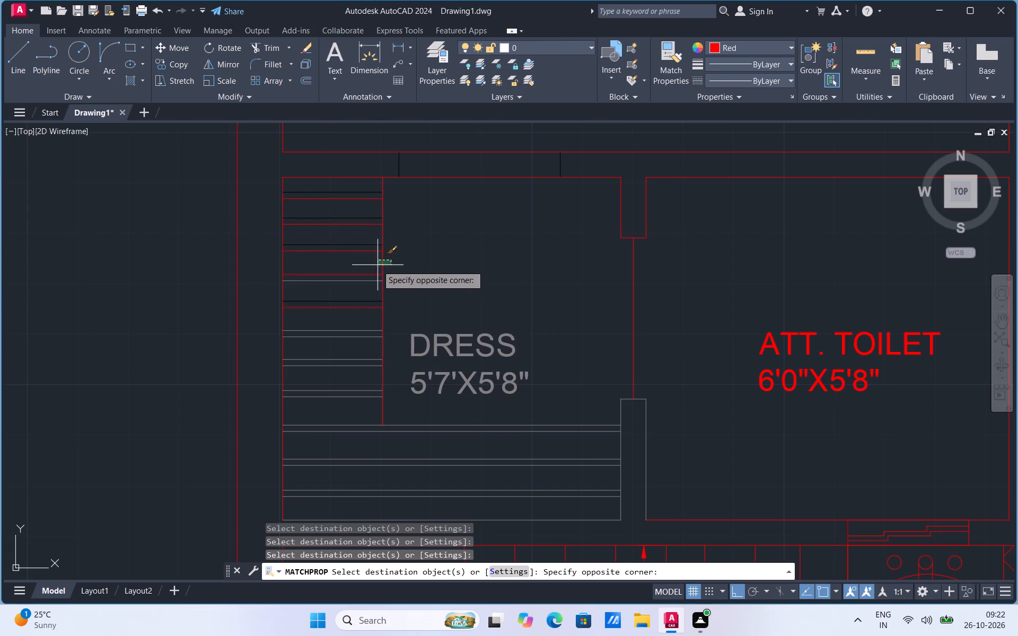
{"action": "left_click", "coordinate": [377, 265]}
Apply the red properties to the lower partition wall lines between the dress room and the attached toilet.
{"action": "left_click", "coordinate": [622, 413]}
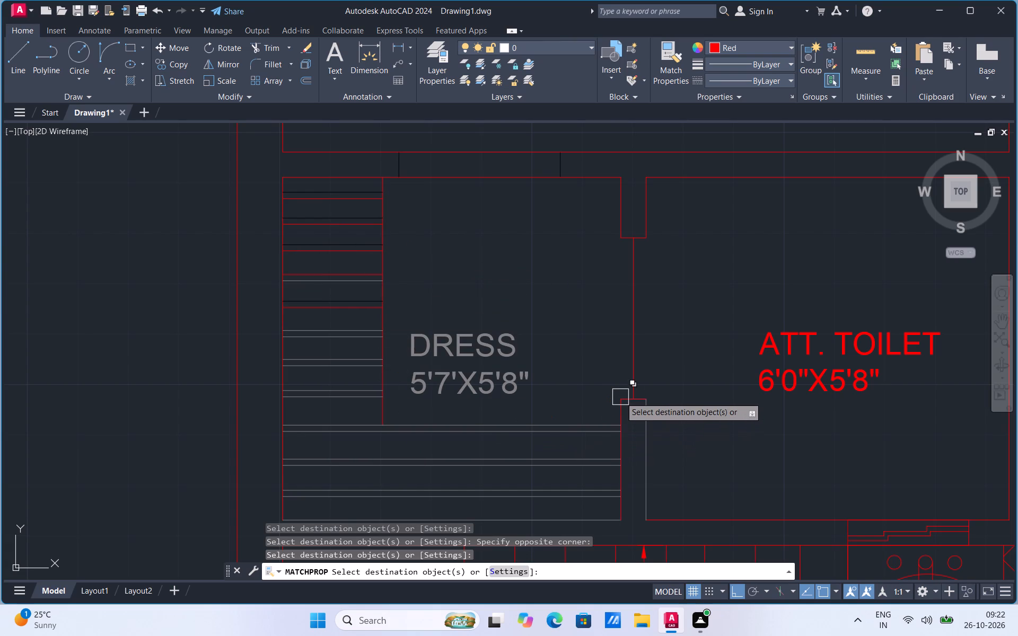
{"action": "left_click", "coordinate": [626, 396]}
{"action": "scroll", "coordinate": [612, 333], "scroll_direction": "down", "scroll_amount": 1}
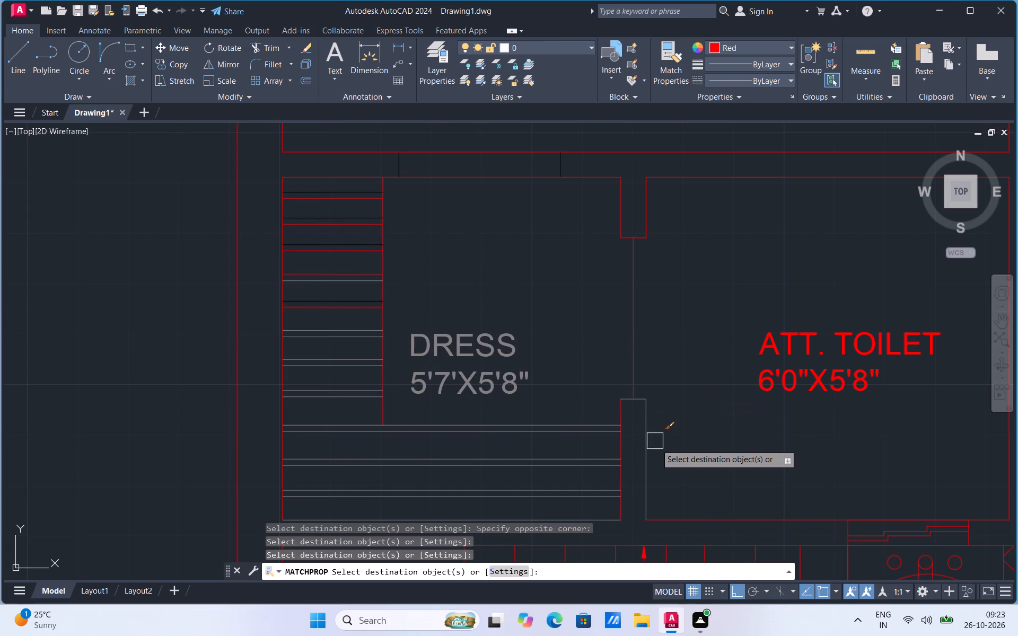
{"action": "left_click", "coordinate": [642, 443]}
{"action": "scroll", "coordinate": [637, 393], "scroll_direction": "up", "scroll_amount": 3}
{"action": "left_click", "coordinate": [642, 419]}
{"action": "scroll", "coordinate": [686, 317], "scroll_direction": "down", "scroll_amount": 3}
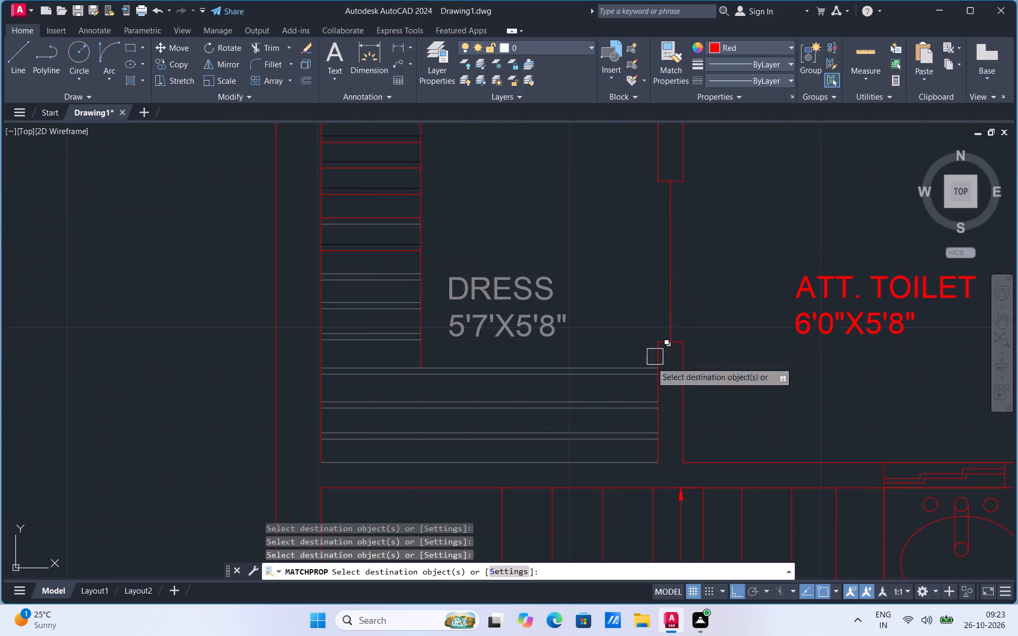
Apply the red properties to the dress room's lower wall line, its lower wardrobe shelf lines and the room label.
{"action": "left_click", "coordinate": [562, 469]}
{"action": "left_click", "coordinate": [565, 444]}
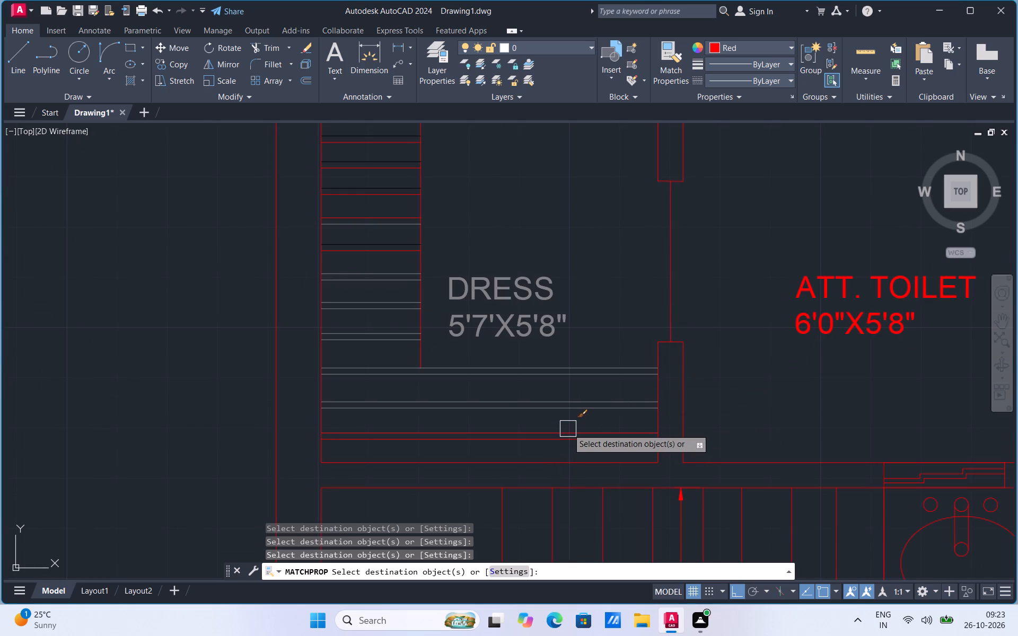
{"action": "left_click", "coordinate": [568, 429]}
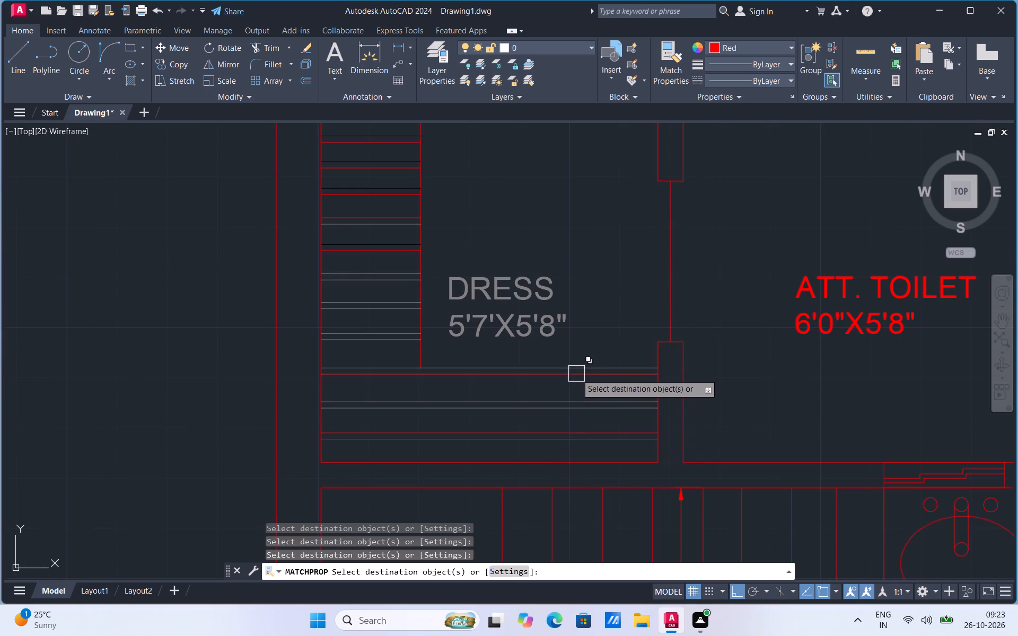
{"action": "left_click", "coordinate": [534, 313]}
{"action": "left_click", "coordinate": [498, 363]}
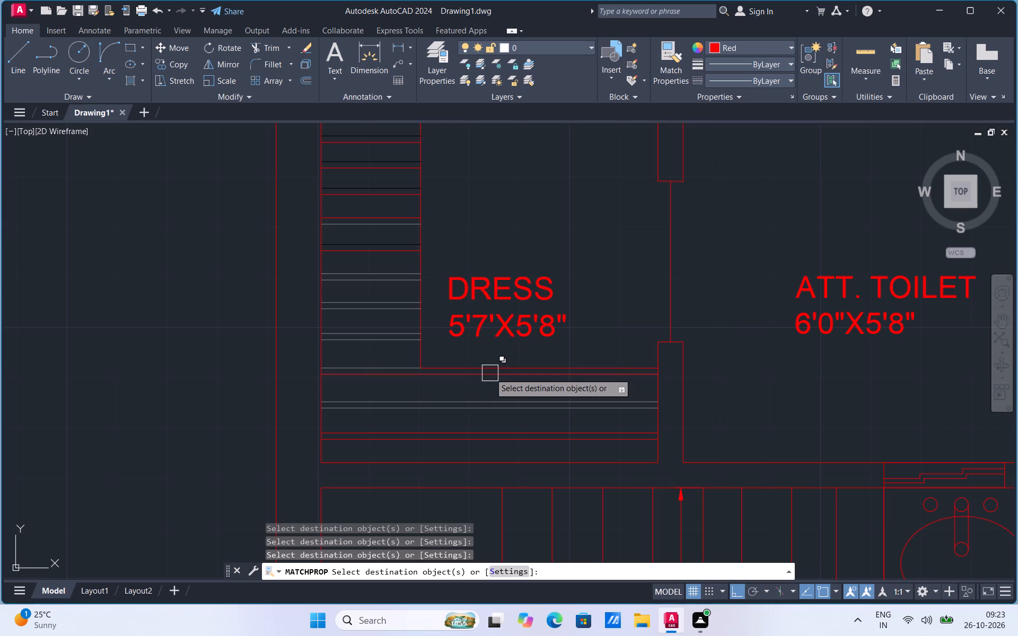
{"action": "left_click", "coordinate": [490, 373]}
{"action": "left_click", "coordinate": [391, 364]}
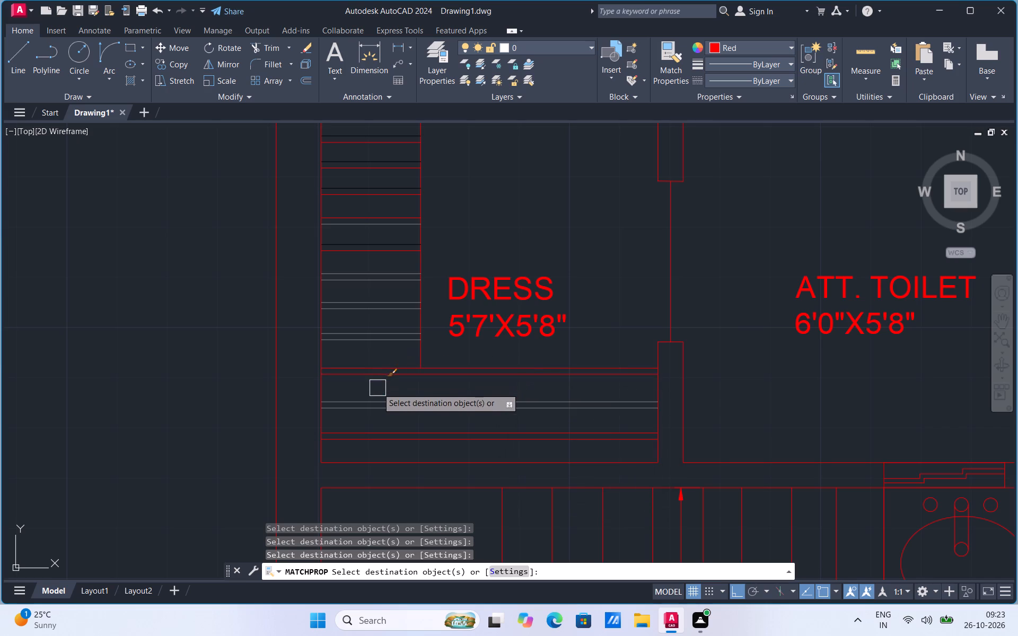
{"action": "left_click", "coordinate": [375, 396]}
{"action": "left_click", "coordinate": [372, 410]}
Apply the red properties to the remaining grey and black shelf lines of the dress room's side wardrobe.
{"action": "left_click", "coordinate": [388, 277]}
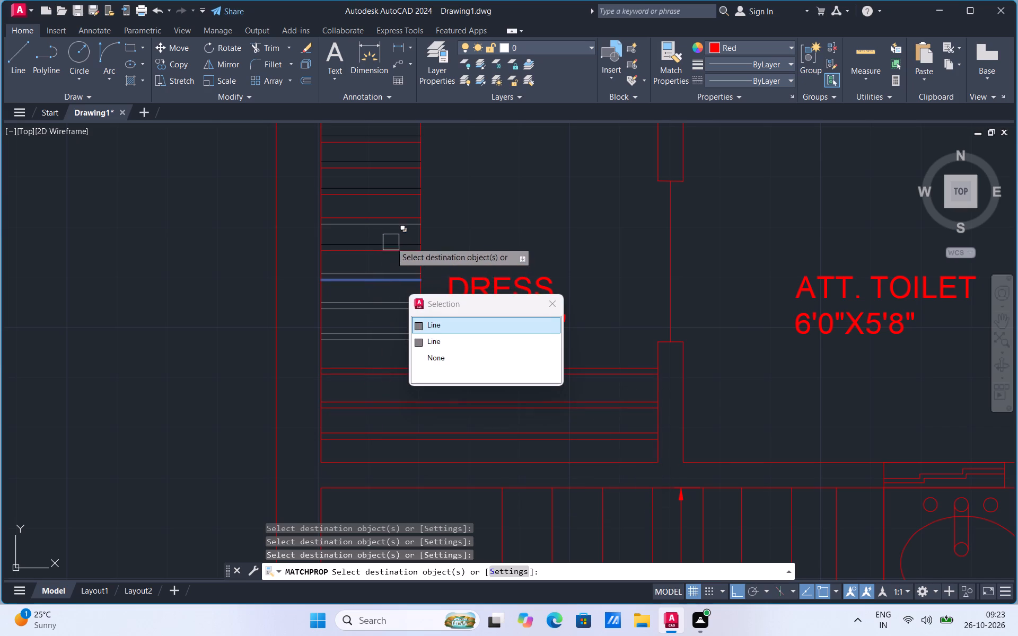
{"action": "left_click", "coordinate": [393, 225]}
{"action": "left_click", "coordinate": [374, 244]}
{"action": "left_click", "coordinate": [393, 183]}
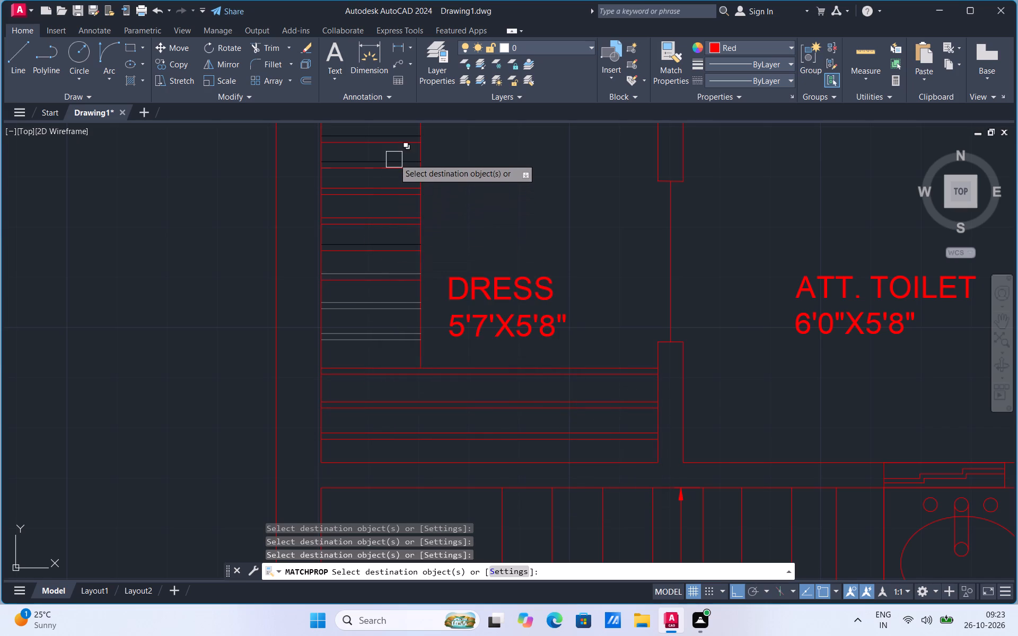
{"action": "left_click", "coordinate": [394, 157]}
{"action": "left_click", "coordinate": [396, 129]}
{"action": "left_click", "coordinate": [382, 268]}
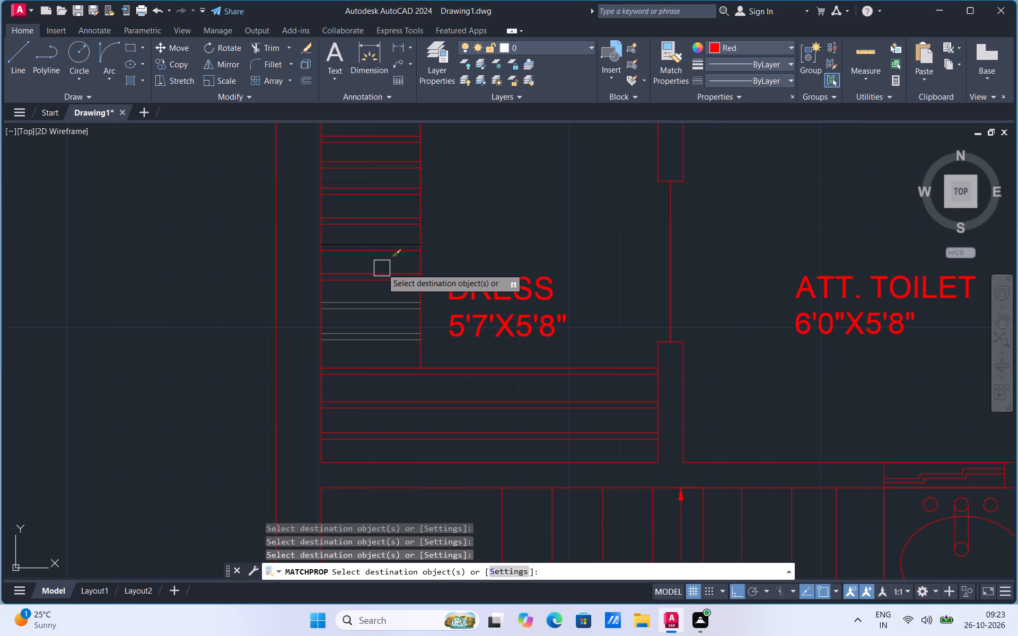
{"action": "left_click", "coordinate": [395, 234]}
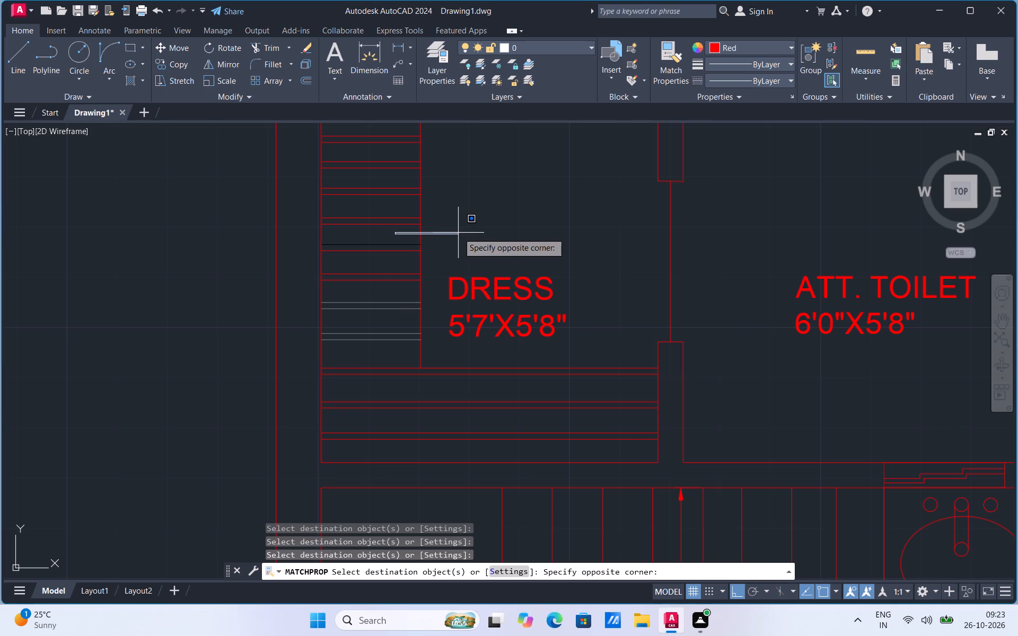
{"action": "left_click", "coordinate": [344, 337]}
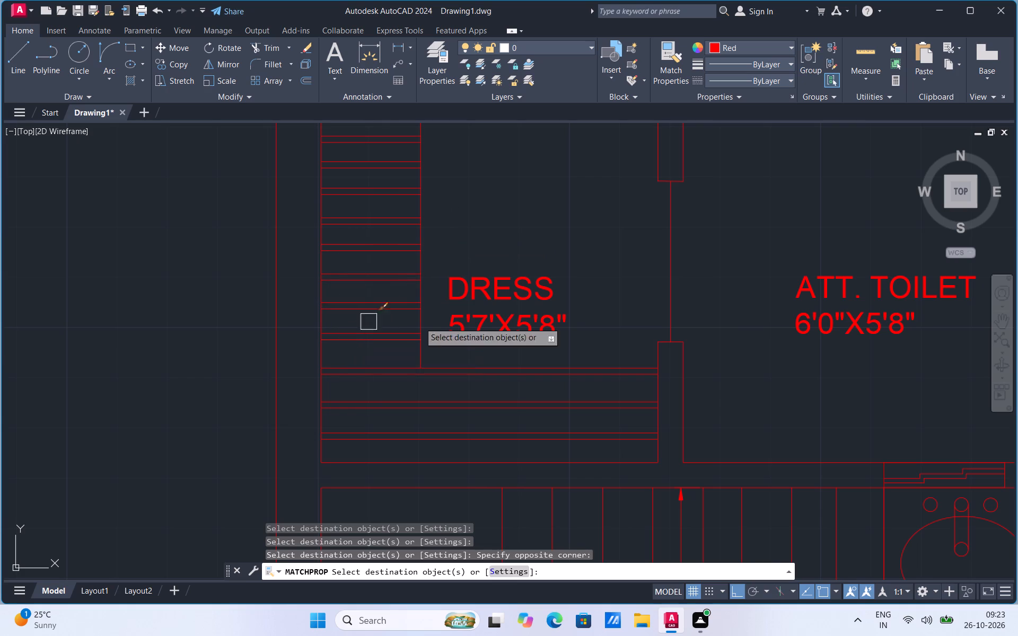
Apply the red properties to the two short lines across the wall between bedroom and dress room.
{"action": "scroll", "coordinate": [458, 394], "scroll_direction": "down", "scroll_amount": 1}
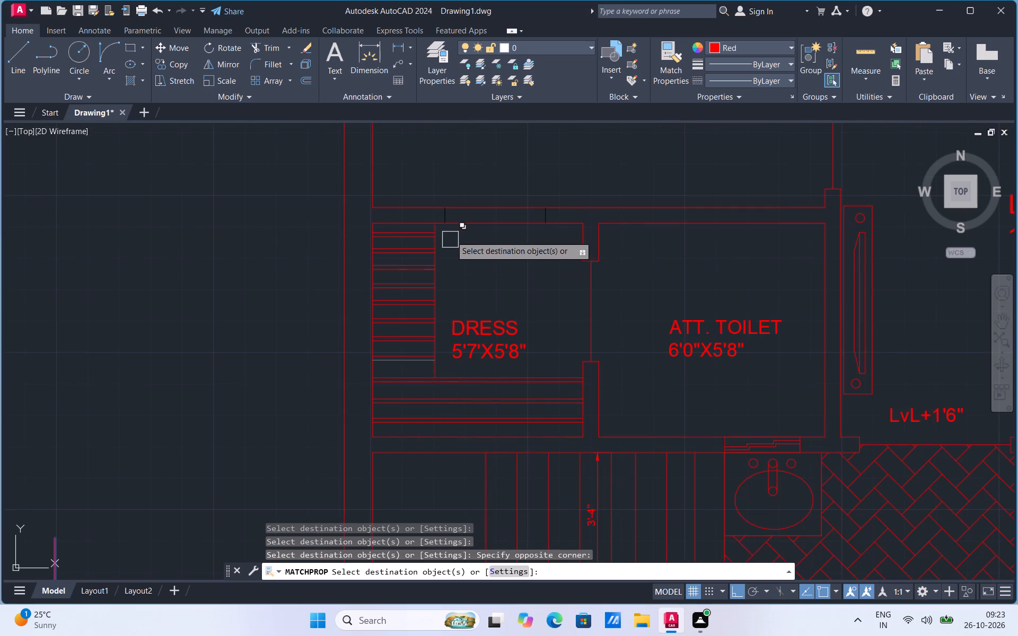
{"action": "scroll", "coordinate": [449, 217], "scroll_direction": "up", "scroll_amount": 2}
{"action": "left_click", "coordinate": [435, 210]}
{"action": "left_click", "coordinate": [690, 215]}
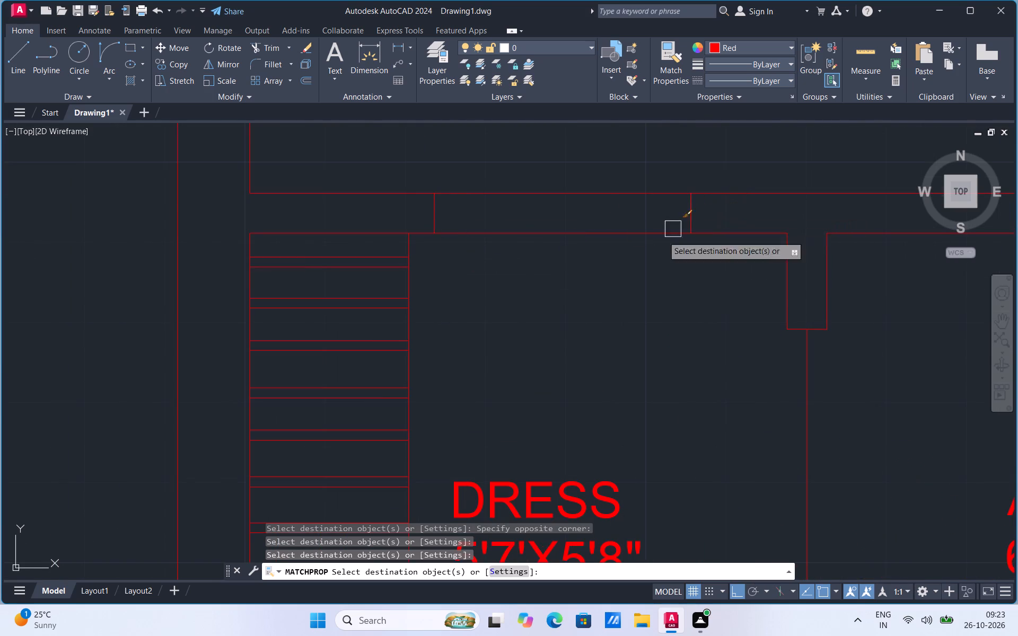
{"action": "scroll", "coordinate": [518, 296], "scroll_direction": "down", "scroll_amount": 3}
{"action": "scroll", "coordinate": [445, 308], "scroll_direction": "down", "scroll_amount": 3}
{"action": "scroll", "coordinate": [571, 242], "scroll_direction": "up", "scroll_amount": 2}
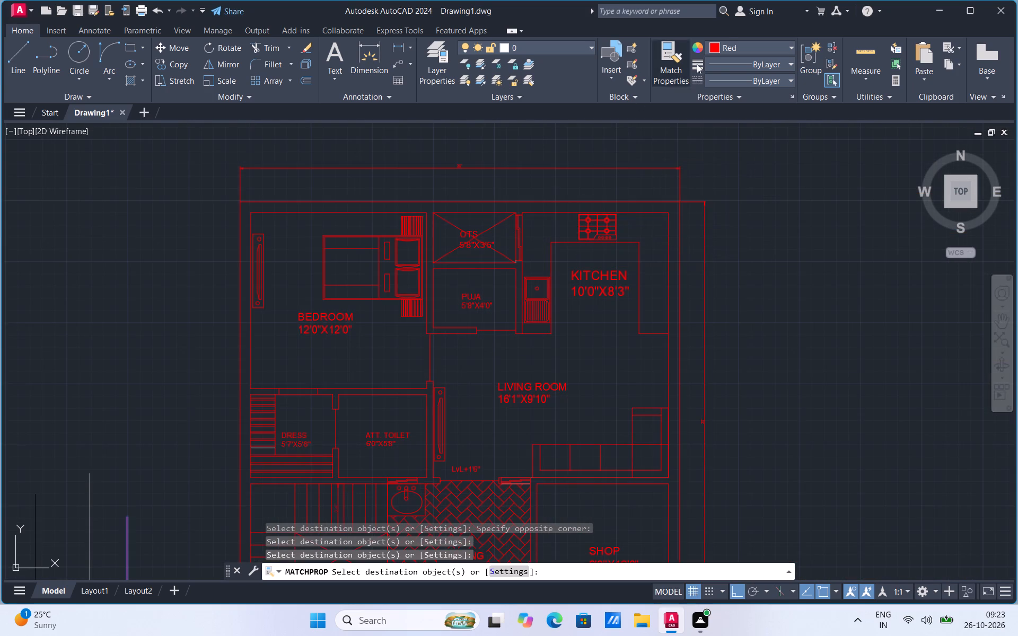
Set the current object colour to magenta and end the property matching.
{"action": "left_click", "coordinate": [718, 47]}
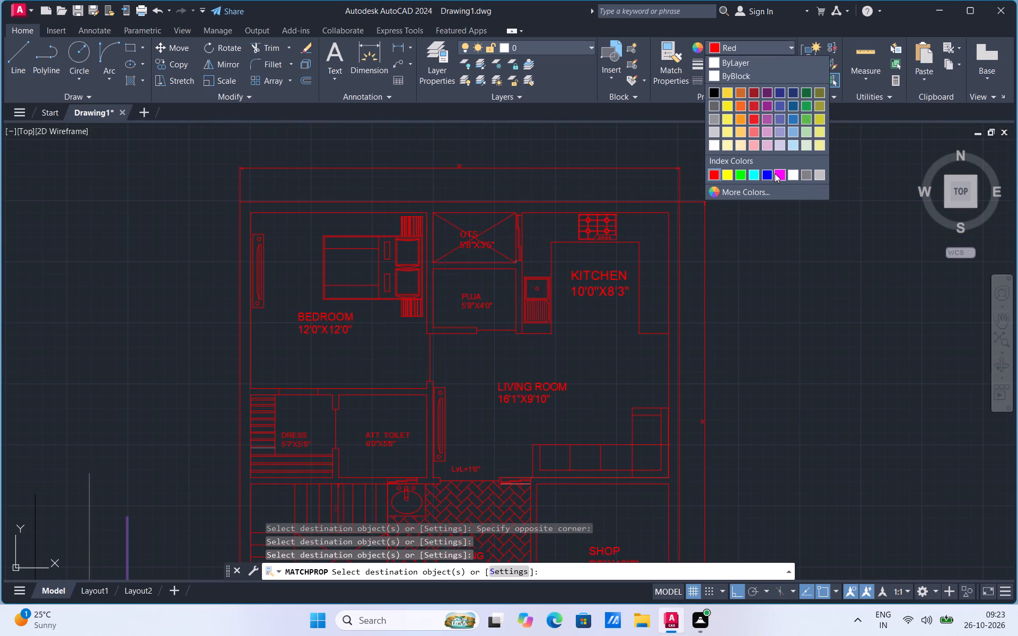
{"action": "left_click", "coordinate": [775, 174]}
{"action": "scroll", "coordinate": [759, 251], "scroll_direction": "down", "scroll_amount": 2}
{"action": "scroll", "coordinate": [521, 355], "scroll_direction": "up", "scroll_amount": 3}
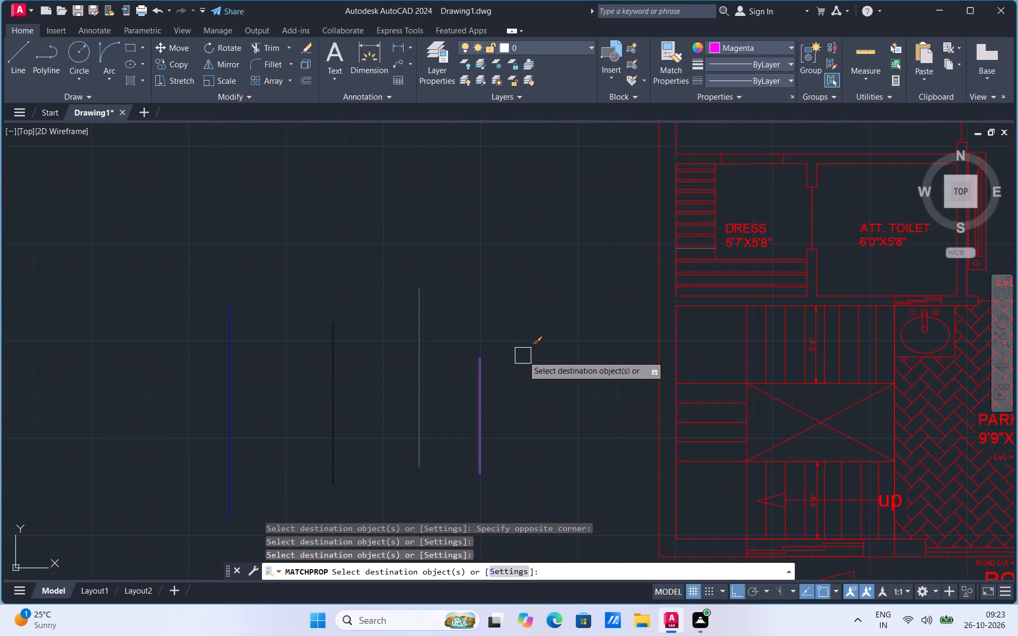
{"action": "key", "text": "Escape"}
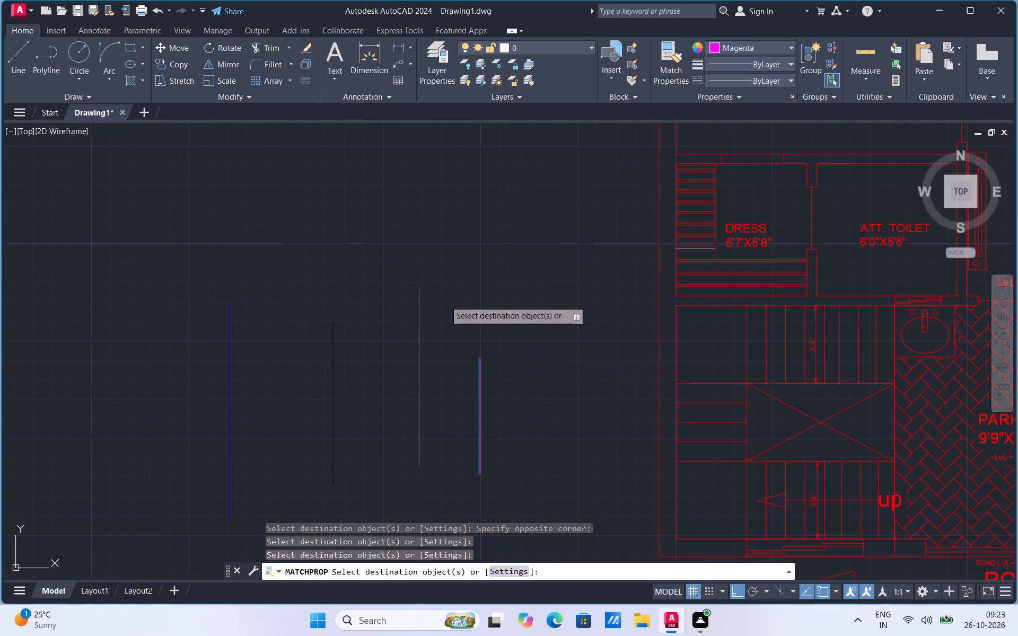
Set the current object colour to blue.
{"action": "scroll", "coordinate": [331, 435], "scroll_direction": "down", "scroll_amount": 1}
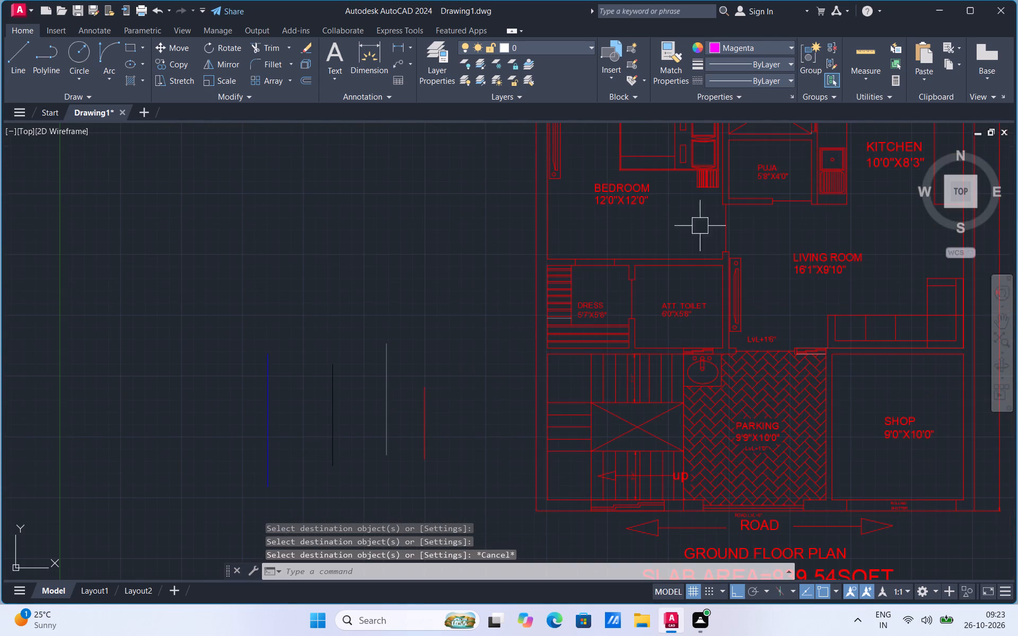
{"action": "left_click", "coordinate": [714, 45]}
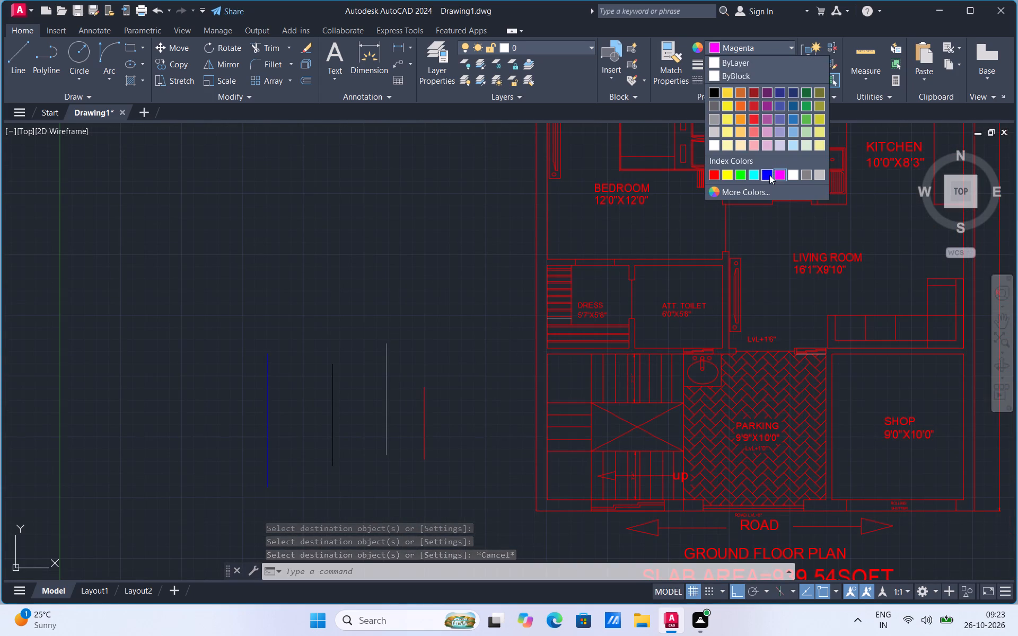
{"action": "left_click", "coordinate": [769, 175]}
{"action": "key", "text": "Escape"}
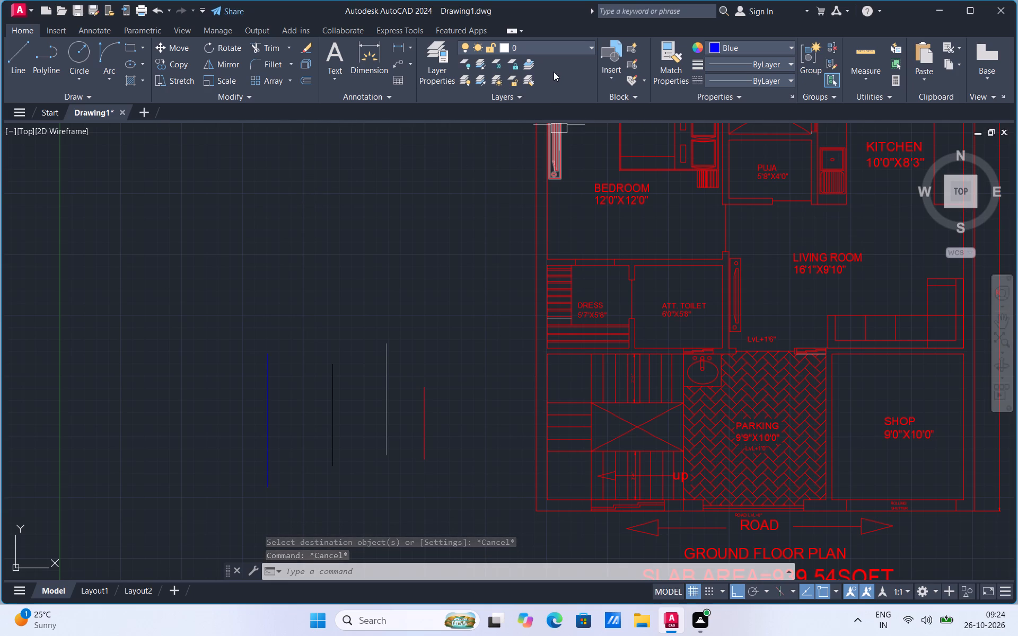
Match the blue sample line's properties onto the wall lines between the bedroom and the toilet and dress room, including the opening.
{"action": "left_click", "coordinate": [660, 82]}
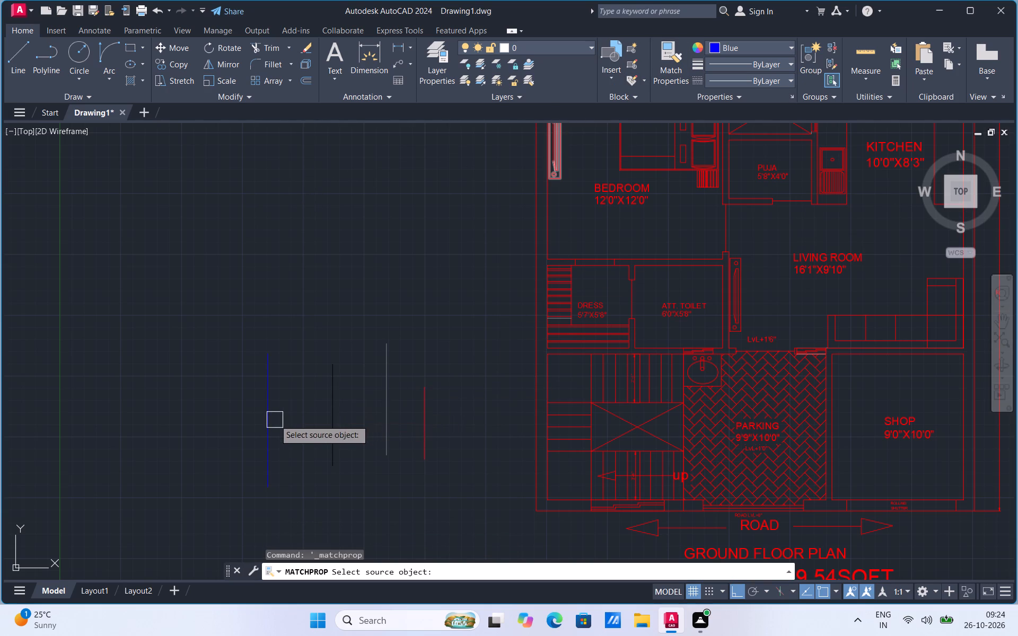
{"action": "left_click", "coordinate": [265, 427]}
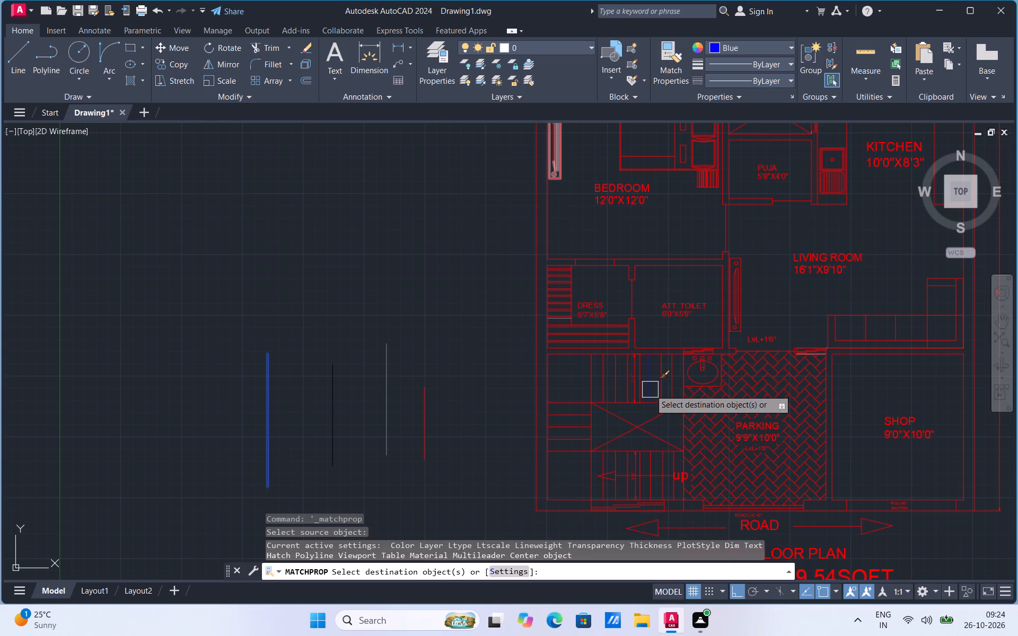
{"action": "scroll", "coordinate": [751, 247], "scroll_direction": "up", "scroll_amount": 2}
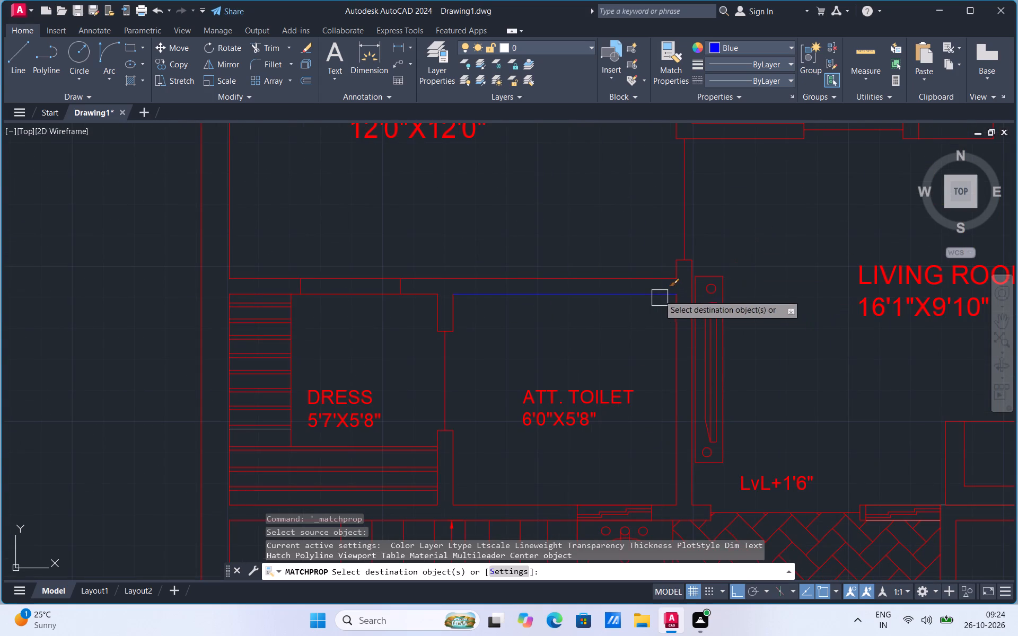
{"action": "left_click", "coordinate": [639, 276]}
{"action": "left_click", "coordinate": [612, 298]}
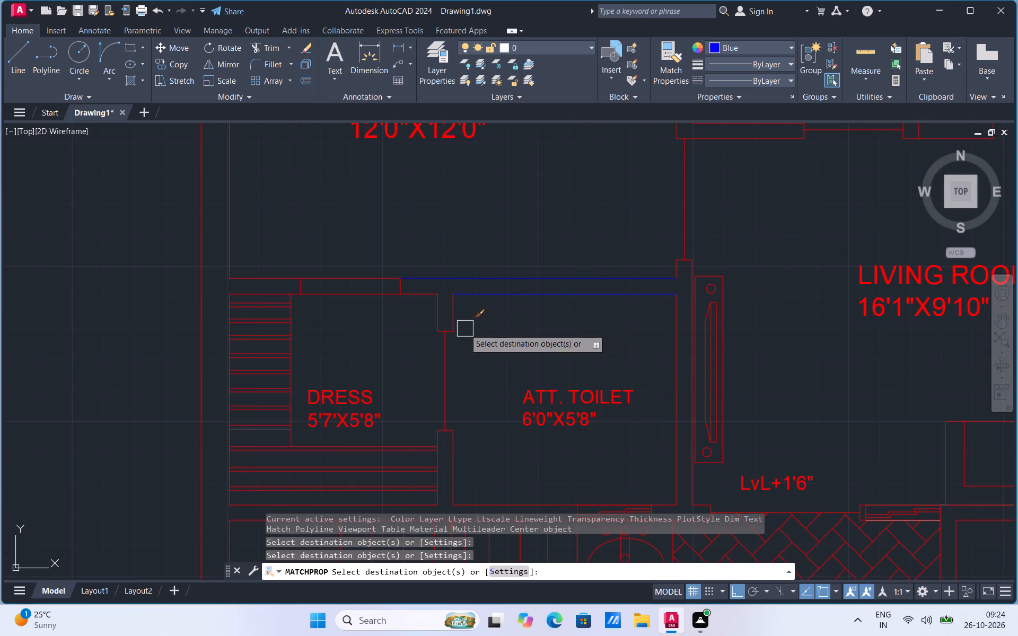
{"action": "left_click", "coordinate": [451, 310]}
{"action": "left_click", "coordinate": [421, 317]}
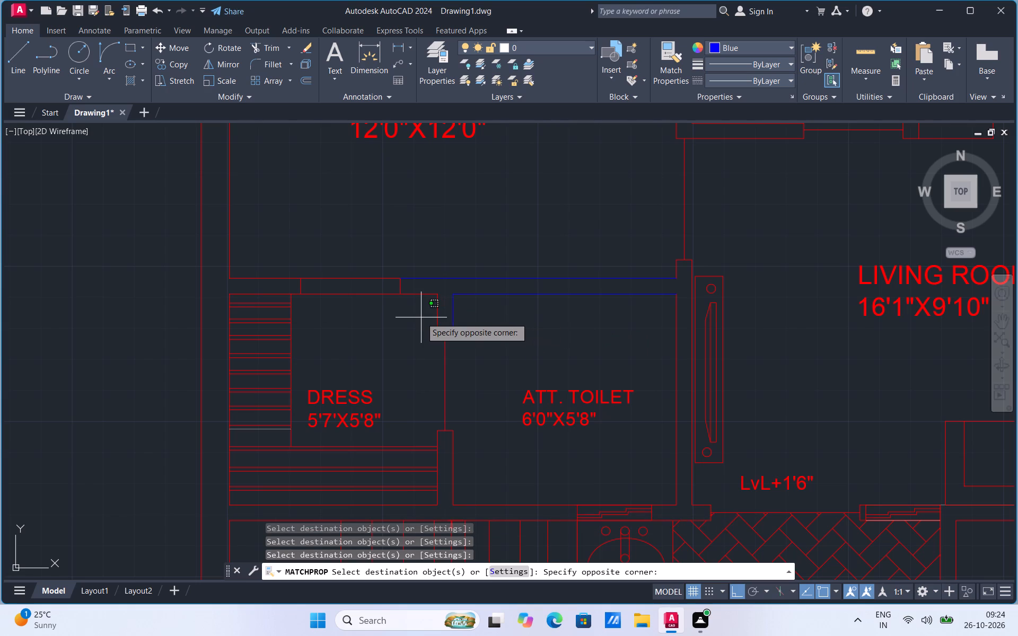
{"action": "left_click", "coordinate": [328, 258]}
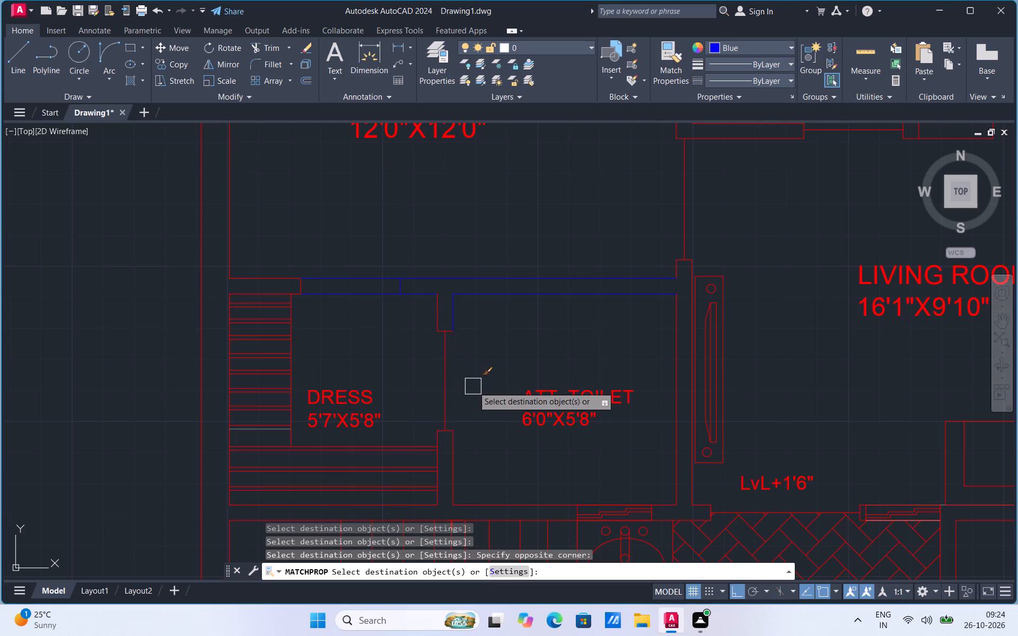
Apply the blue properties to the toilet's door line, the wall stub above it and the toilet's wall facing the living room.
{"action": "left_click_drag", "start_coordinate": [444, 379], "coordinate": [423, 332]}
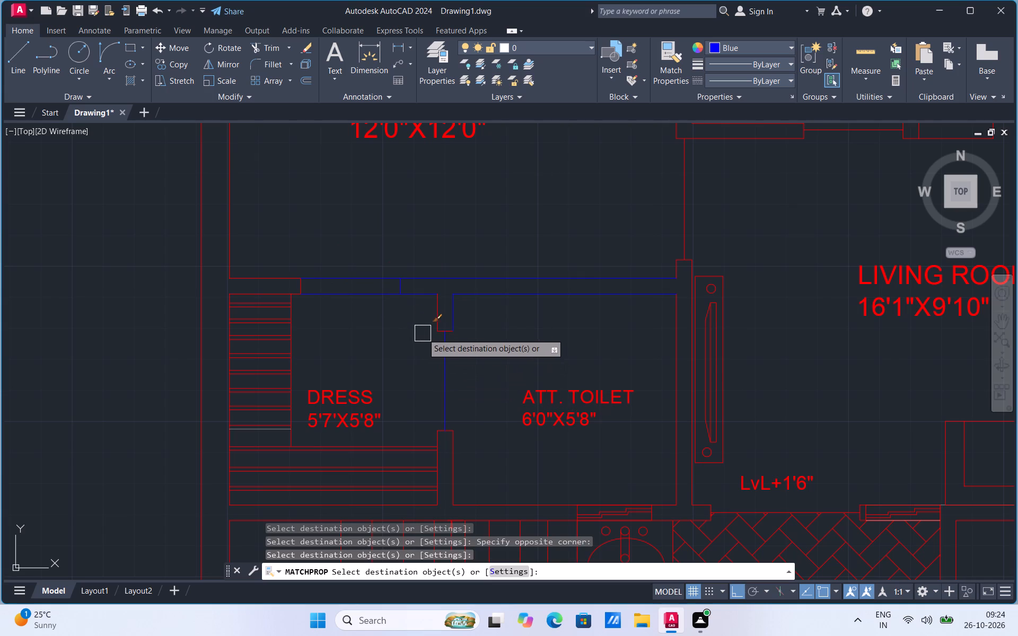
{"action": "left_click_drag", "start_coordinate": [423, 332], "coordinate": [432, 319]}
{"action": "left_click", "coordinate": [432, 319]}
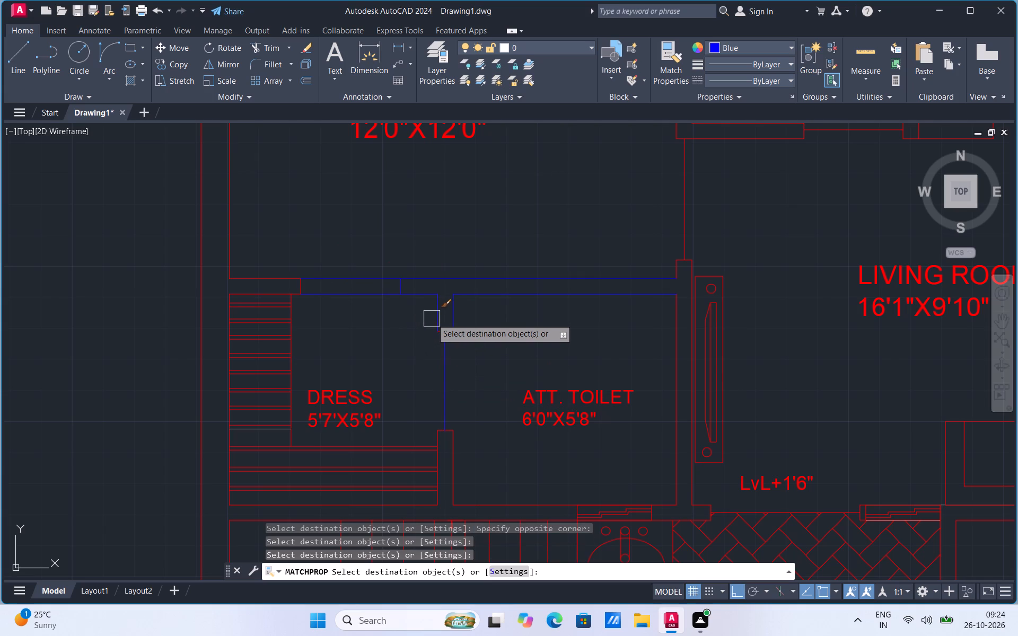
{"action": "left_click", "coordinate": [435, 330]}
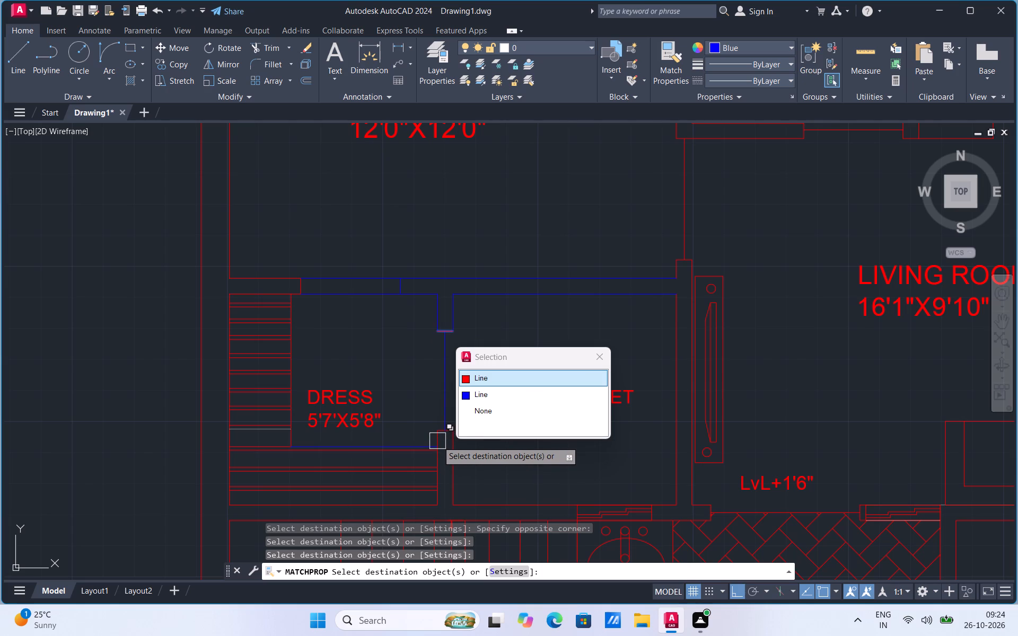
{"action": "left_click", "coordinate": [673, 338]}
Apply the blue properties to the ATT. TOILET, BEDROOM and DRESS room labels.
{"action": "left_click", "coordinate": [628, 401]}
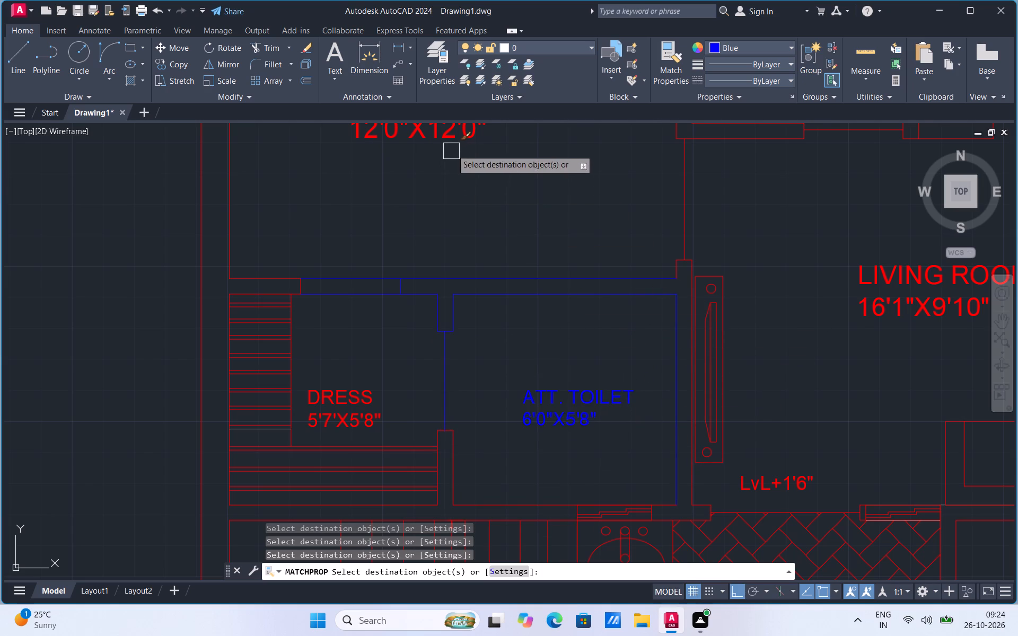
{"action": "left_click", "coordinate": [461, 138]}
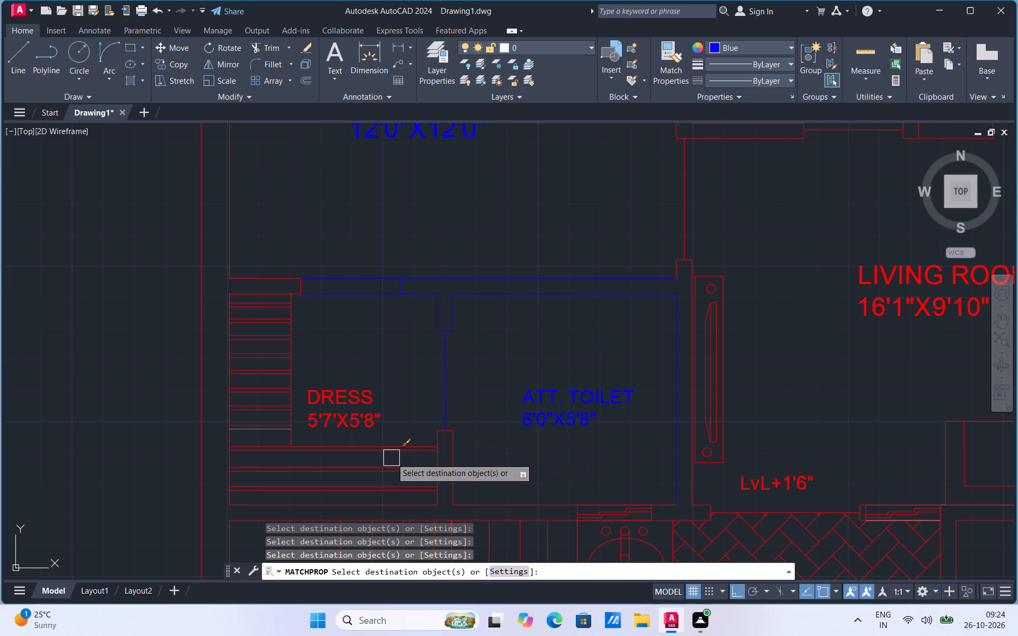
{"action": "left_click", "coordinate": [370, 427]}
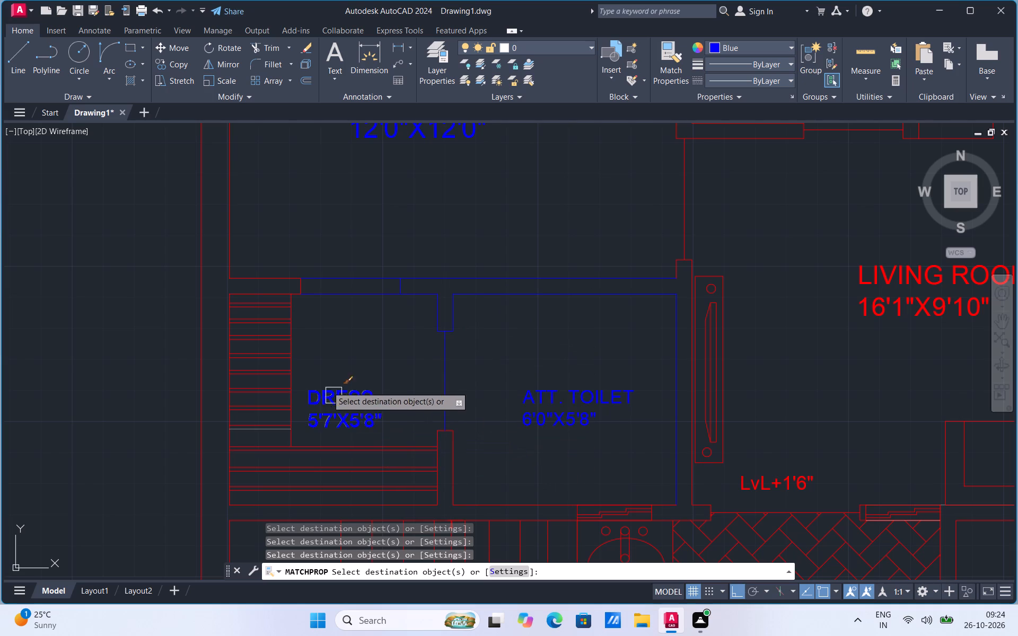
Apply the blue properties to a lower wardrobe shelf line and the wall end below the toilet door.
{"action": "left_click_drag", "start_coordinate": [444, 461], "coordinate": [433, 456]}
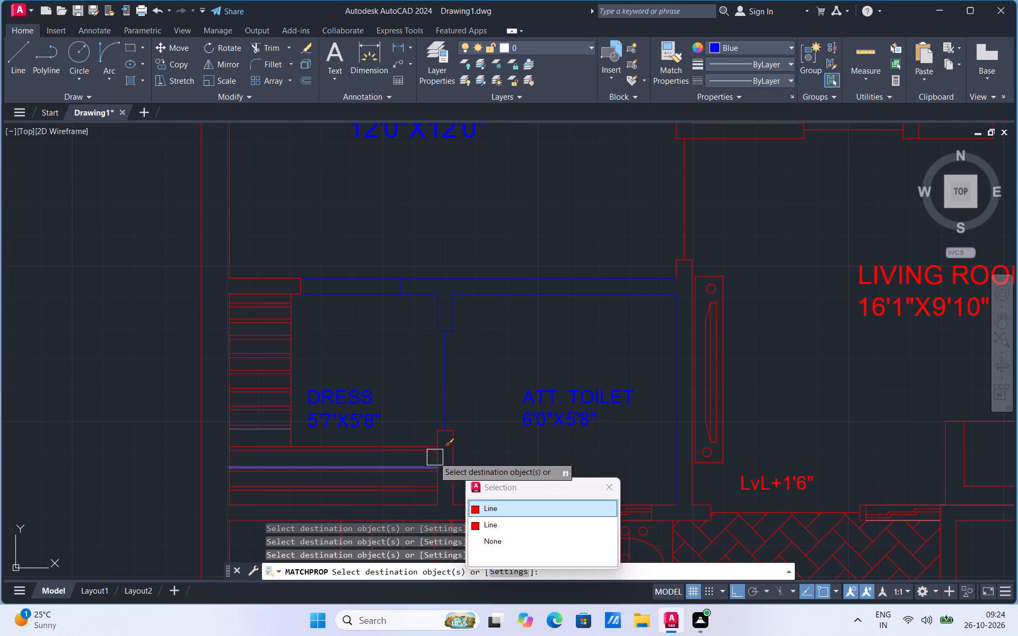
{"action": "left_click_drag", "start_coordinate": [433, 456], "coordinate": [434, 431]}
{"action": "left_click", "coordinate": [434, 431]}
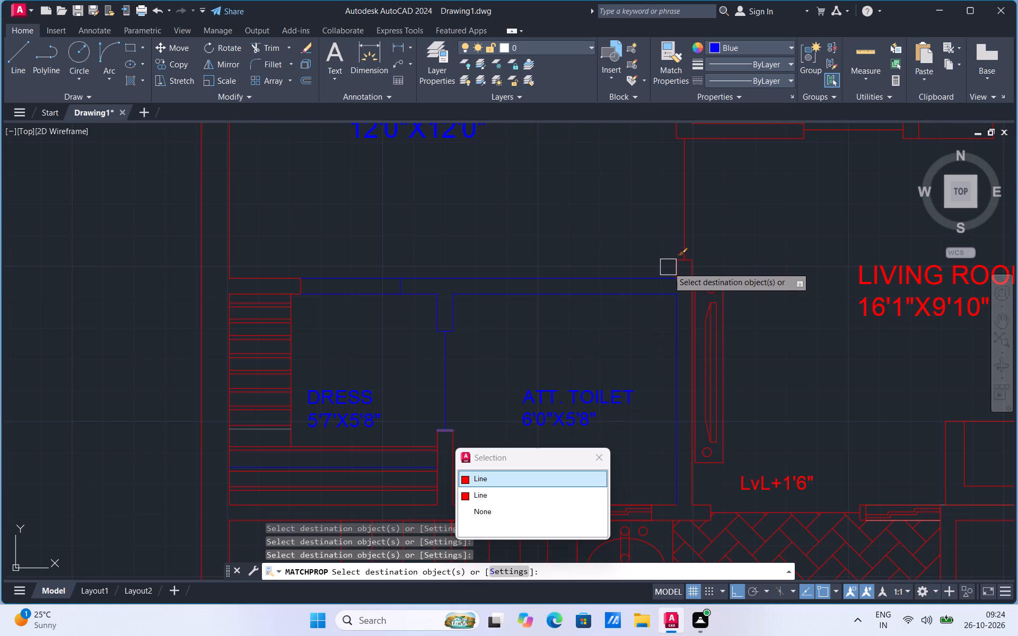
Apply the blue properties to the bedroom–living room wall lines, the wall corner beside the toilet and the living room's wall unit.
{"action": "left_click_drag", "start_coordinate": [680, 269], "coordinate": [690, 225]}
{"action": "left_click_drag", "start_coordinate": [690, 225], "coordinate": [695, 263]}
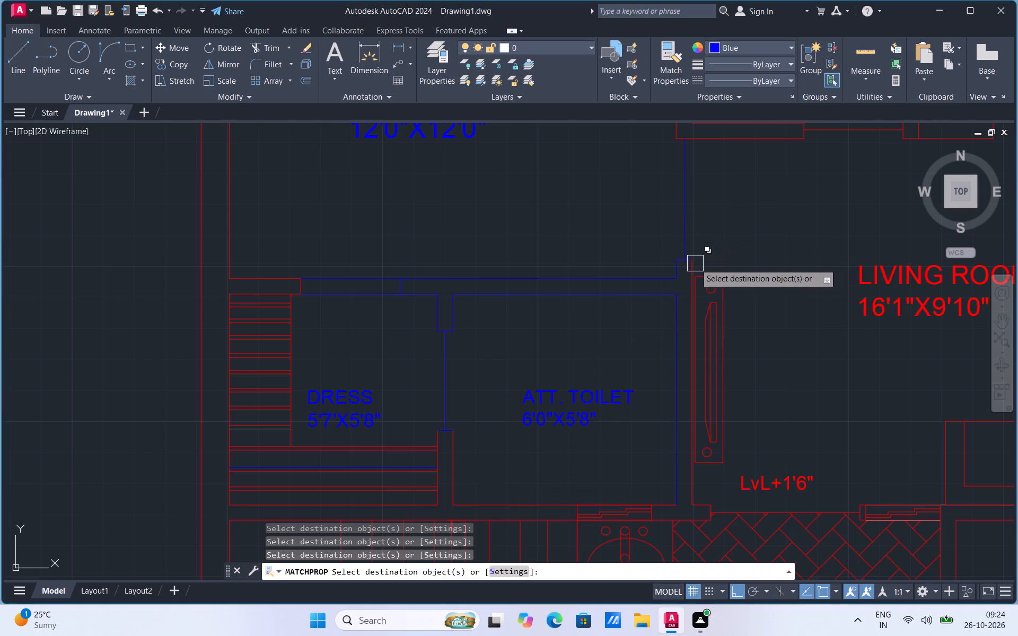
{"action": "left_click", "coordinate": [695, 263]}
{"action": "left_click", "coordinate": [689, 276]}
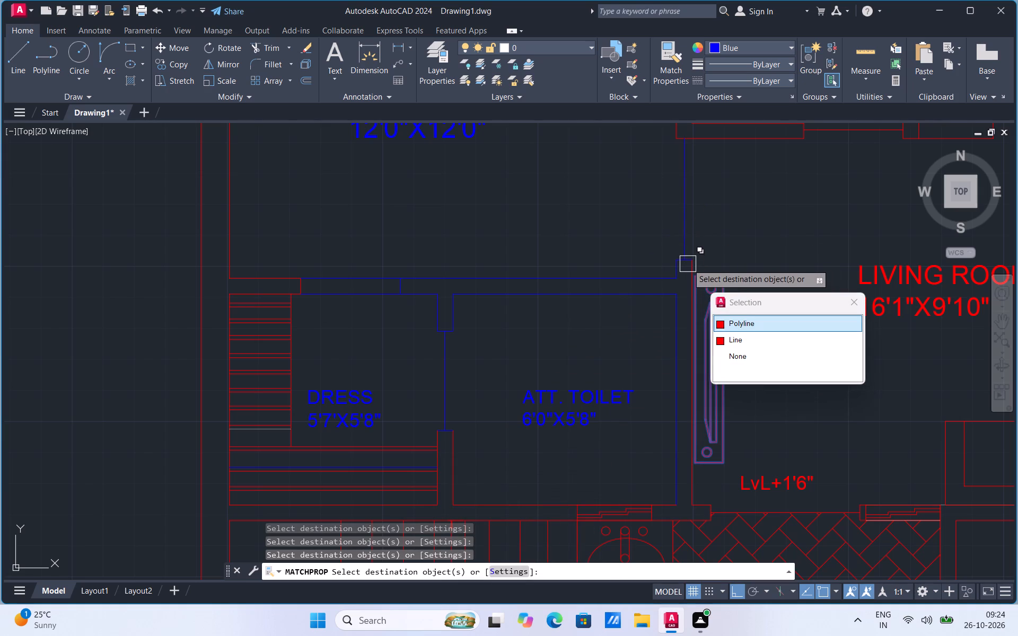
{"action": "left_click", "coordinate": [688, 264]}
{"action": "left_click", "coordinate": [697, 486]}
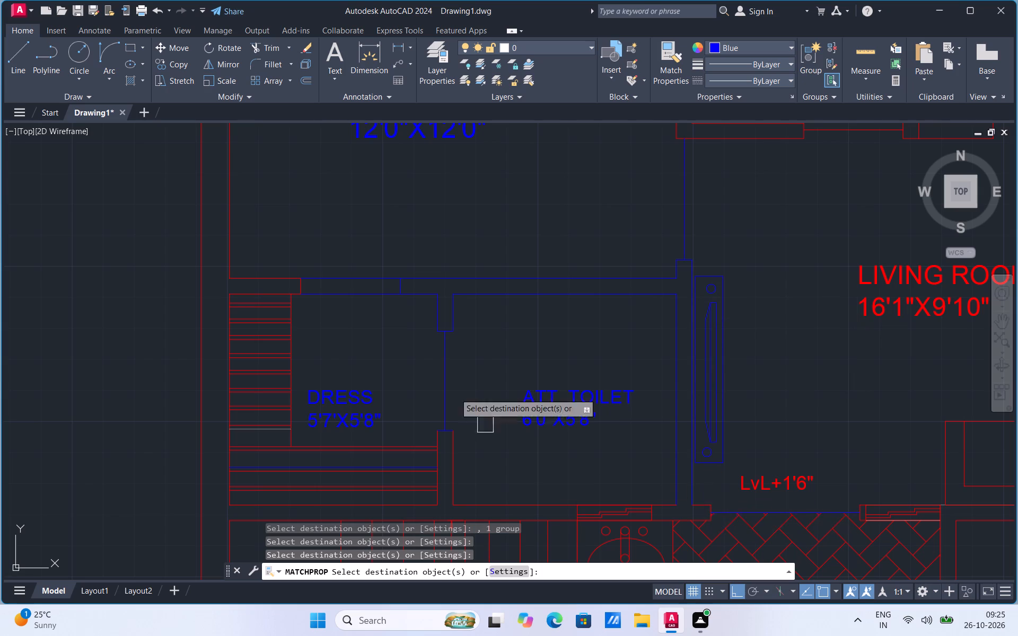
Apply the blue properties to the overall dimensions above and beside the plan and to the outer wall outline.
{"action": "scroll", "coordinate": [257, 251], "scroll_direction": "down", "scroll_amount": 3}
{"action": "scroll", "coordinate": [361, 136], "scroll_direction": "up", "scroll_amount": 2}
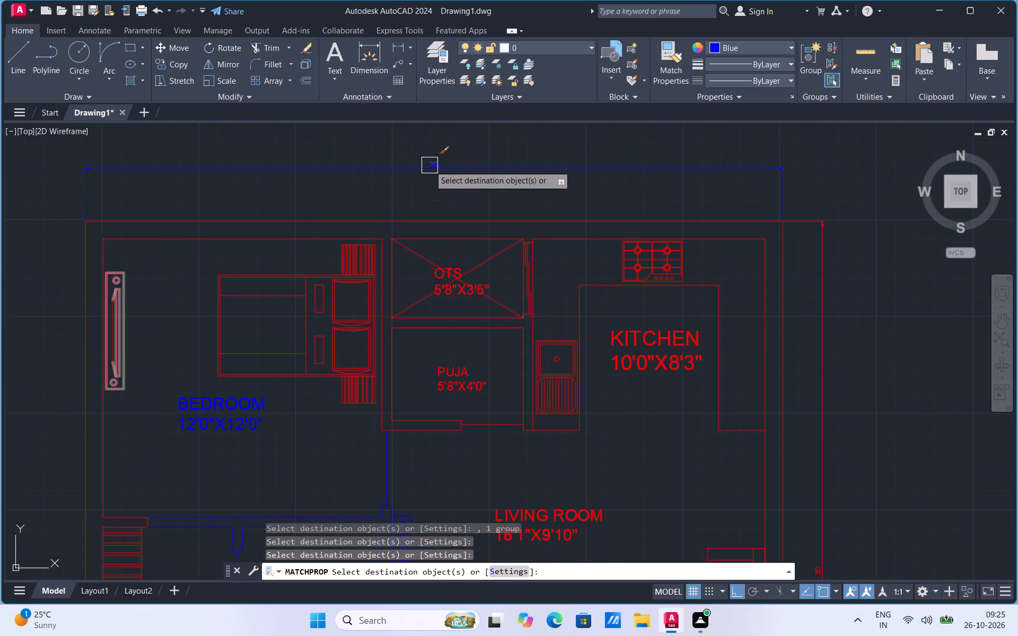
{"action": "left_click", "coordinate": [429, 165]}
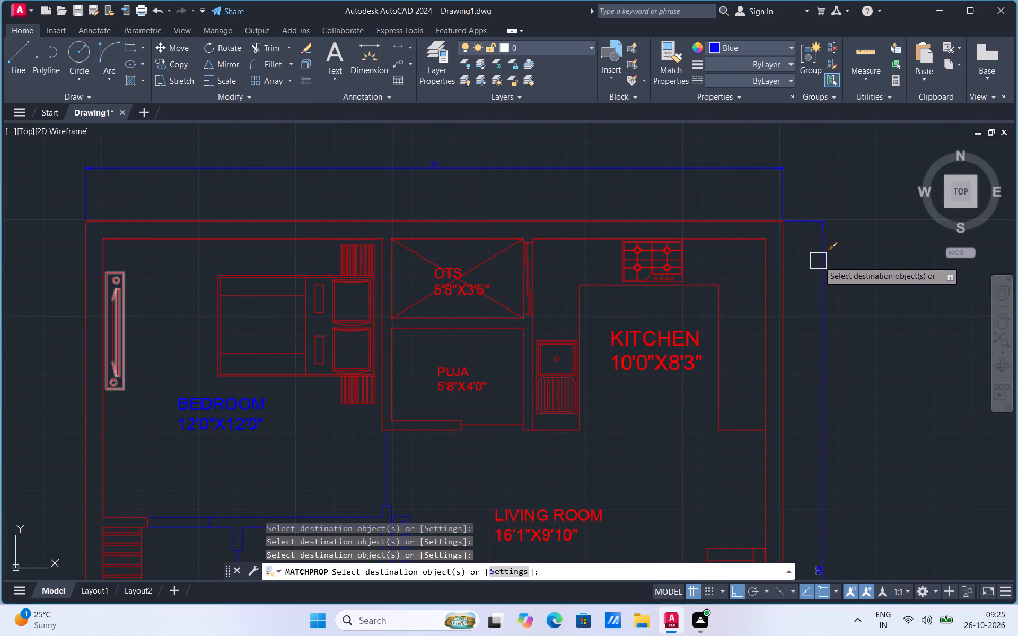
{"action": "left_click_drag", "start_coordinate": [821, 264], "coordinate": [783, 253]}
{"action": "left_click_drag", "start_coordinate": [783, 253], "coordinate": [753, 240]}
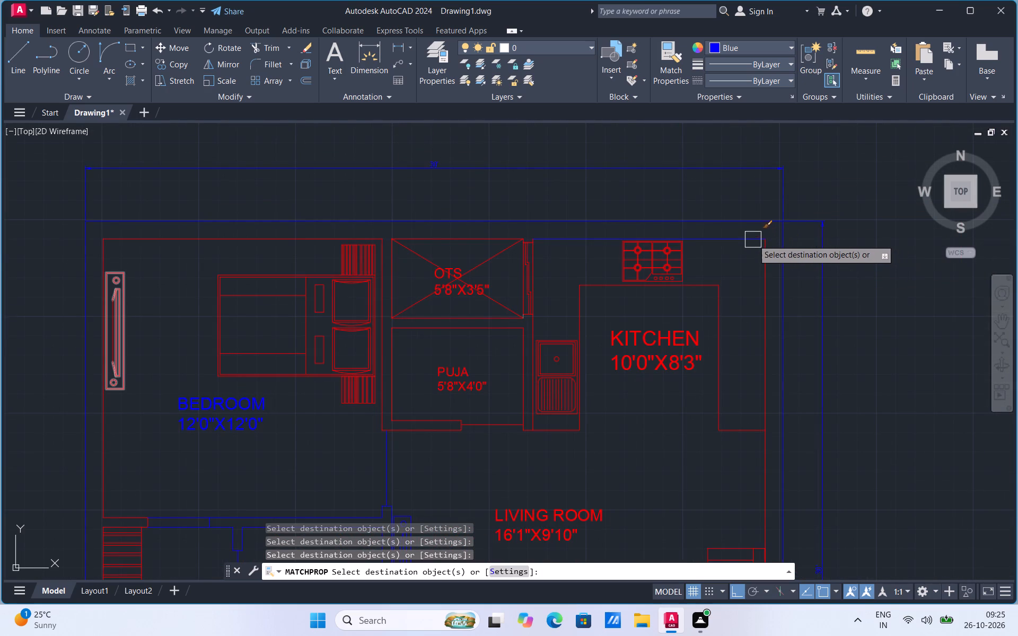
Apply the blue properties to the kitchen's inner walls, counter outline, stove, sink and KITCHEN label.
{"action": "left_click_drag", "start_coordinate": [753, 240], "coordinate": [771, 275]}
{"action": "left_click_drag", "start_coordinate": [771, 275], "coordinate": [699, 284]}
{"action": "left_click_drag", "start_coordinate": [699, 284], "coordinate": [664, 266]}
{"action": "left_click", "coordinate": [664, 266]}
{"action": "left_click_drag", "start_coordinate": [582, 323], "coordinate": [569, 356]}
{"action": "left_click", "coordinate": [569, 356]}
{"action": "left_click", "coordinate": [564, 437]}
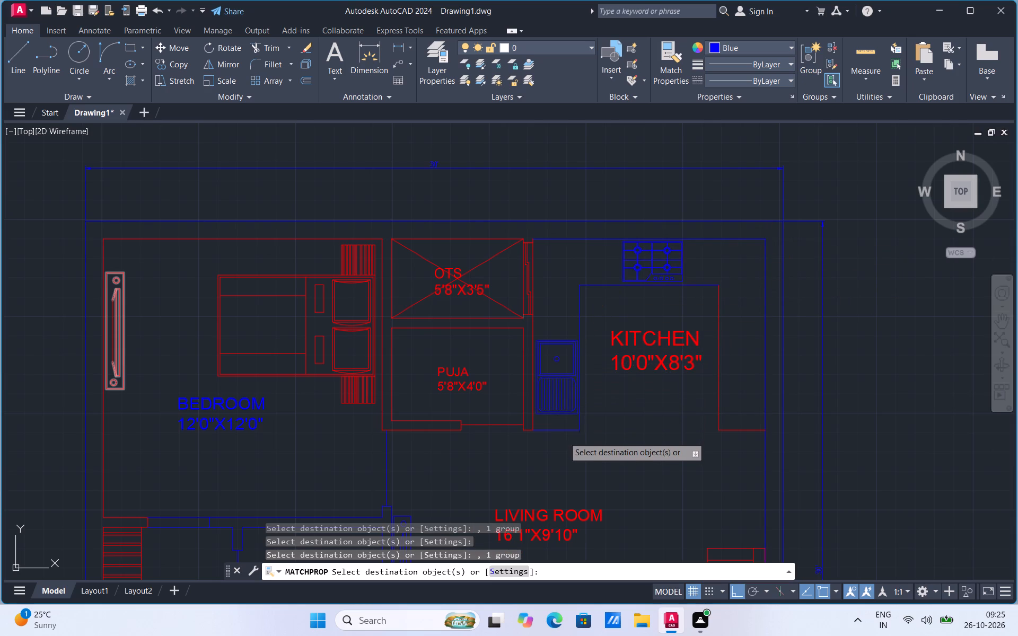
{"action": "left_click", "coordinate": [650, 350]}
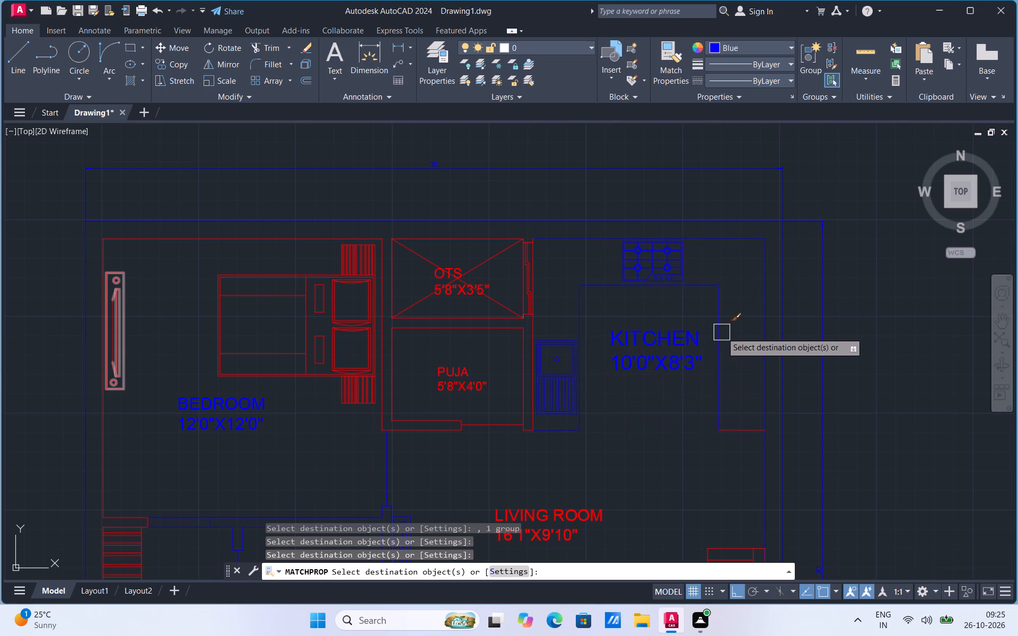
{"action": "left_click_drag", "start_coordinate": [722, 332], "coordinate": [745, 426]}
{"action": "left_click_drag", "start_coordinate": [745, 426], "coordinate": [473, 381]}
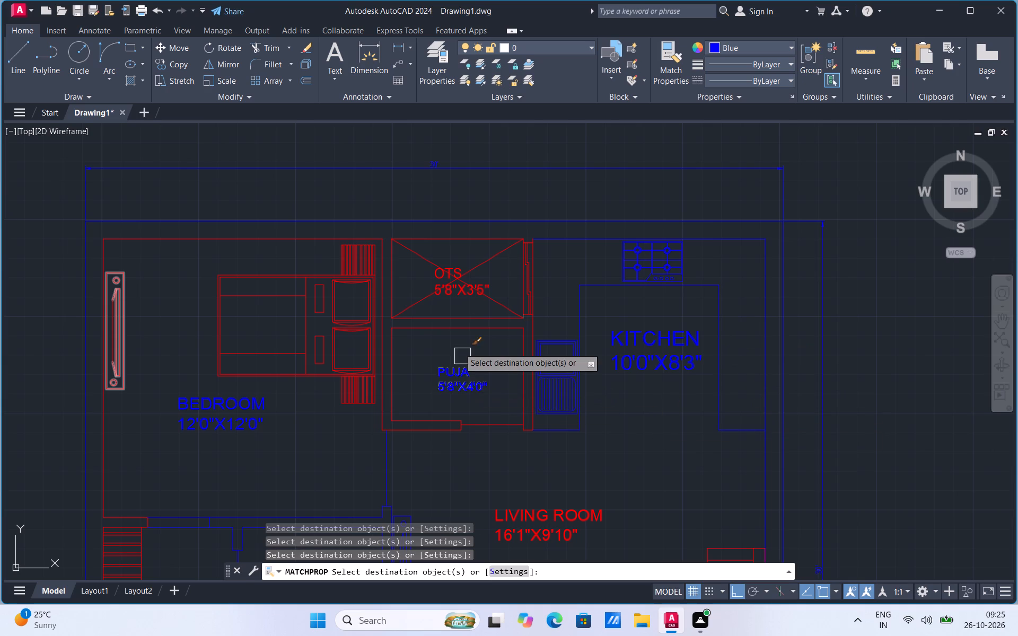
Apply the blue properties to the wall lines between OTS and puja, and to the OTS outline, diagonals, label and window.
{"action": "left_click_drag", "start_coordinate": [455, 333], "coordinate": [455, 315]}
{"action": "left_click", "coordinate": [455, 315]}
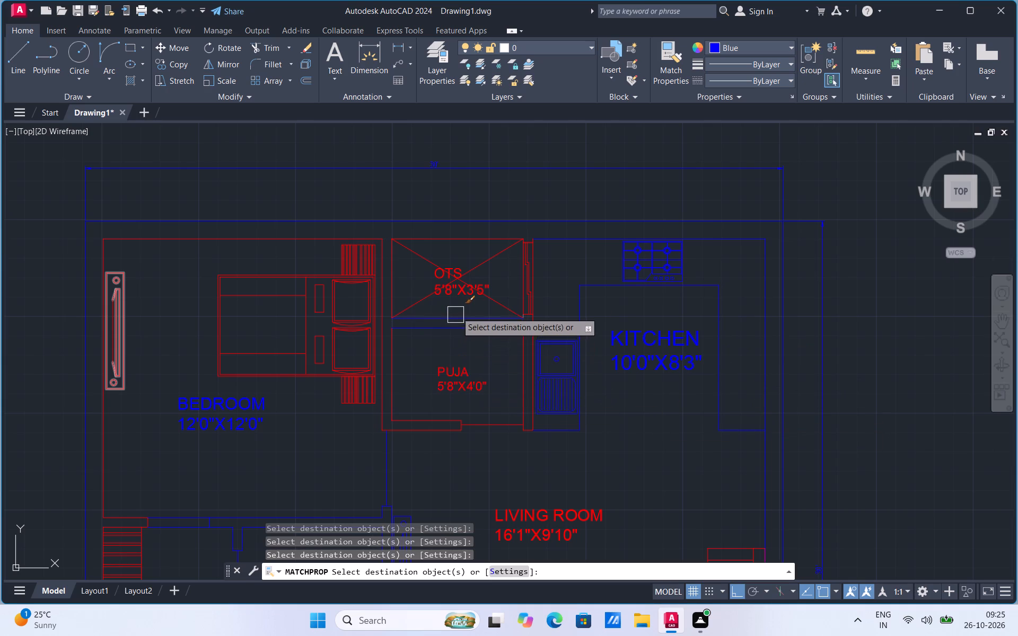
{"action": "left_click", "coordinate": [499, 263]}
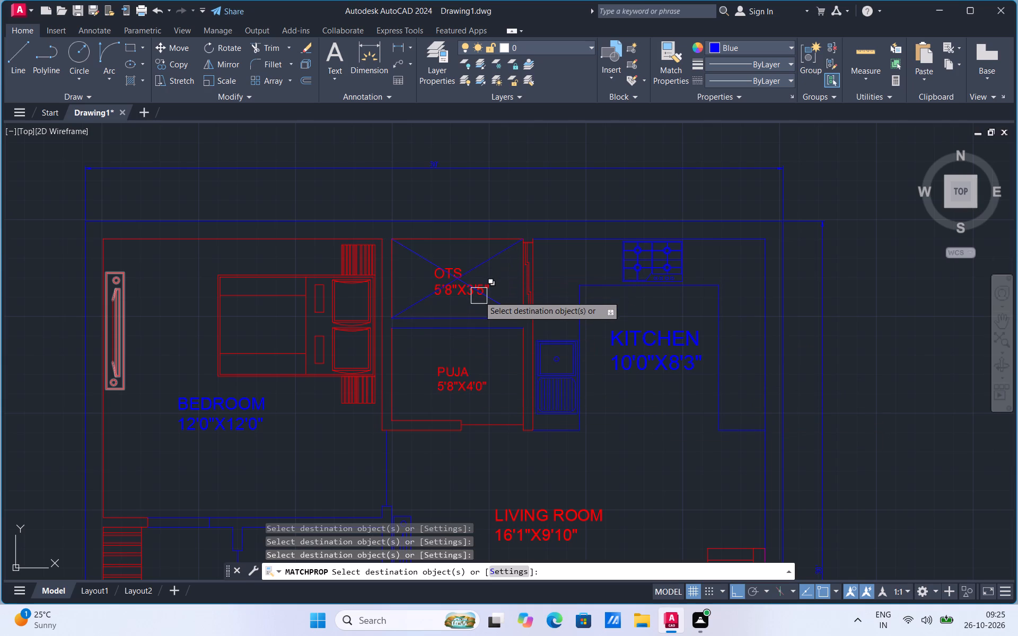
{"action": "left_click", "coordinate": [461, 294]}
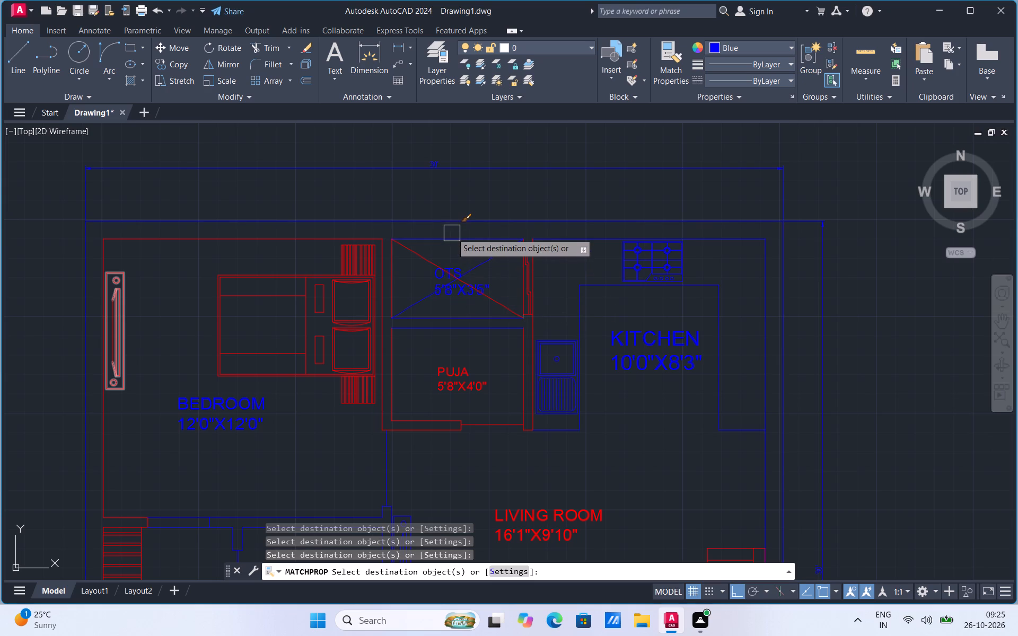
{"action": "left_click_drag", "start_coordinate": [420, 251], "coordinate": [399, 277]}
{"action": "left_click", "coordinate": [399, 277]}
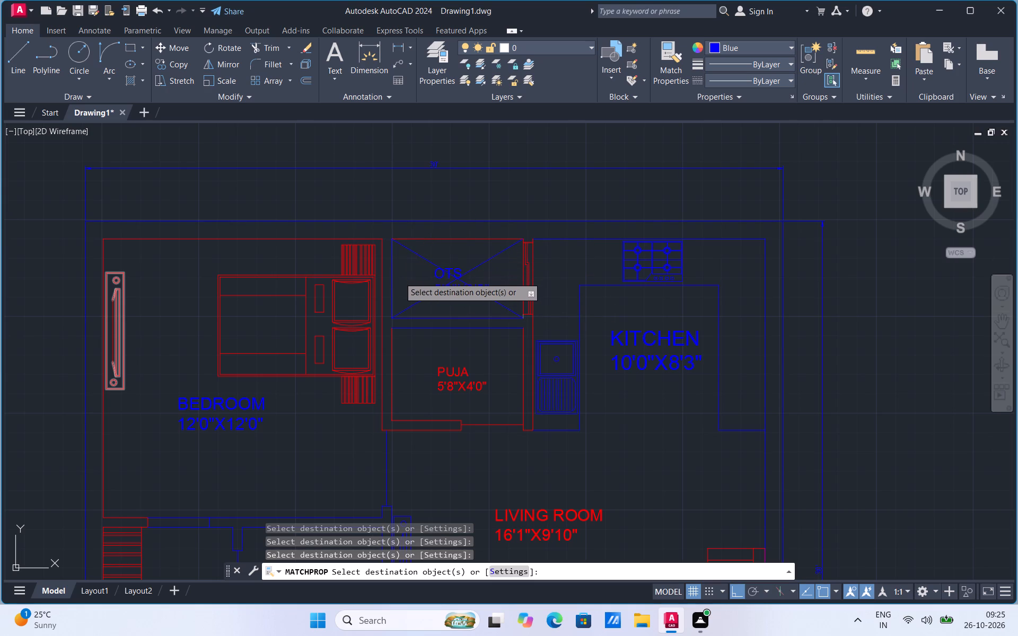
{"action": "left_click", "coordinate": [439, 243]}
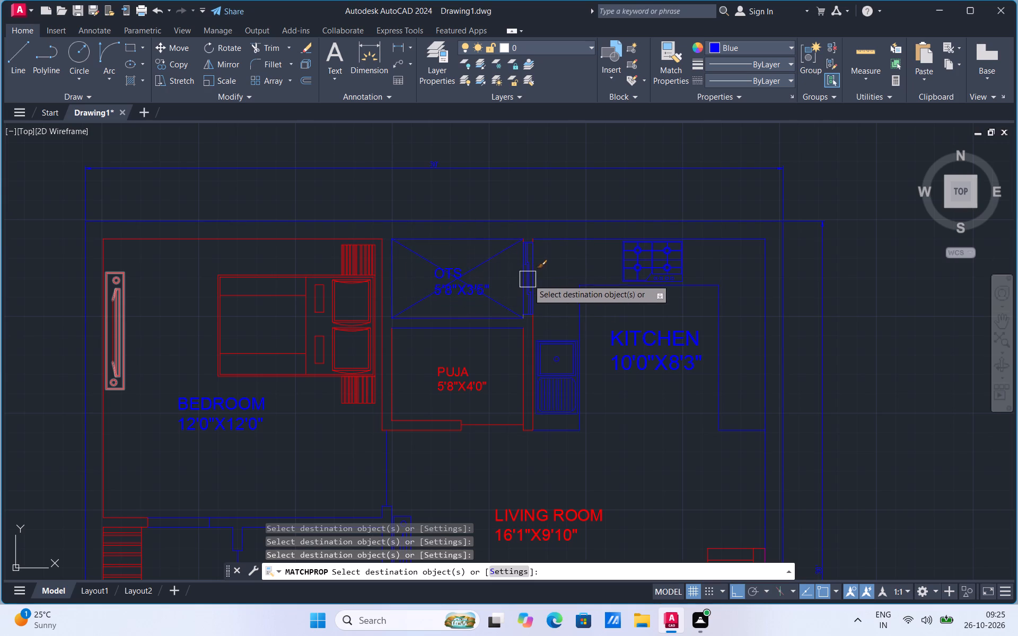
{"action": "left_click", "coordinate": [529, 280]}
Apply the blue properties to the wall lines between puja and kitchen, the puja door line and the PUJA label.
{"action": "left_click_drag", "start_coordinate": [540, 233], "coordinate": [525, 403]}
{"action": "left_click", "coordinate": [525, 403]}
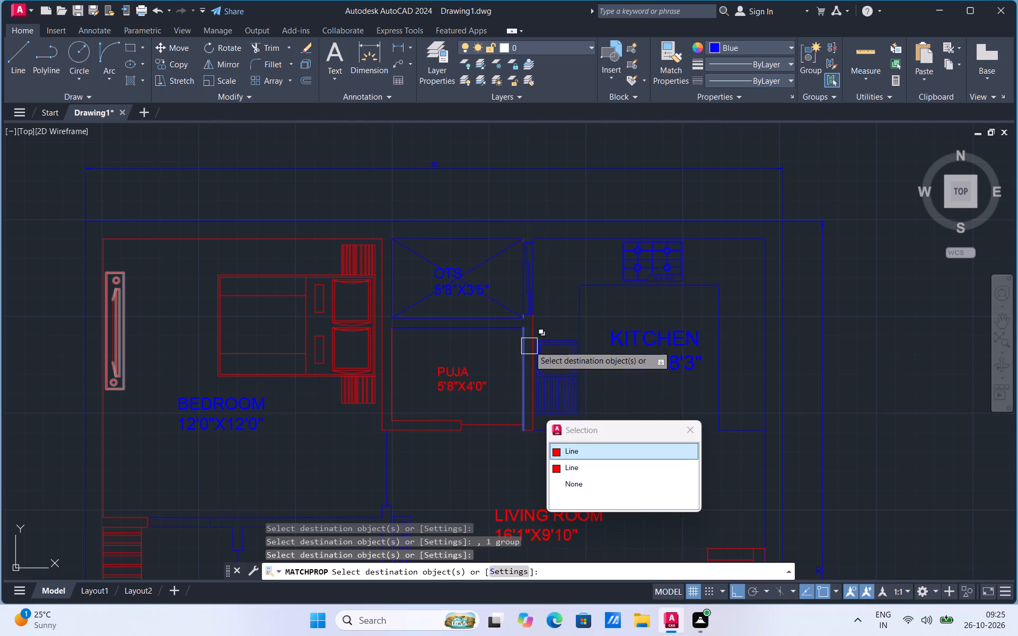
{"action": "left_click", "coordinate": [537, 330]}
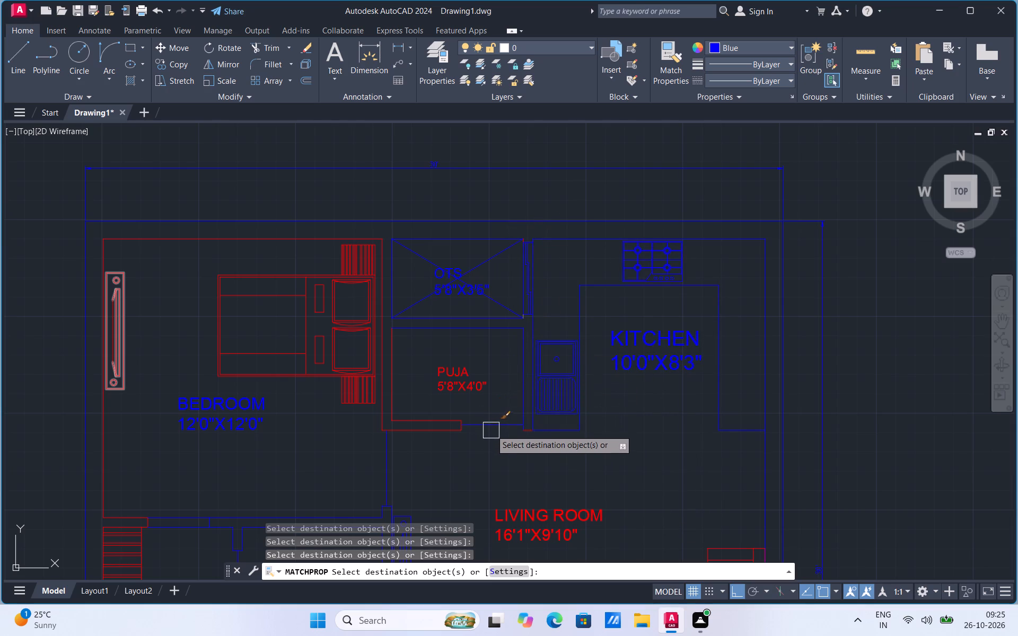
{"action": "left_click_drag", "start_coordinate": [492, 423], "coordinate": [459, 387]}
{"action": "left_click_drag", "start_coordinate": [459, 387], "coordinate": [329, 372]}
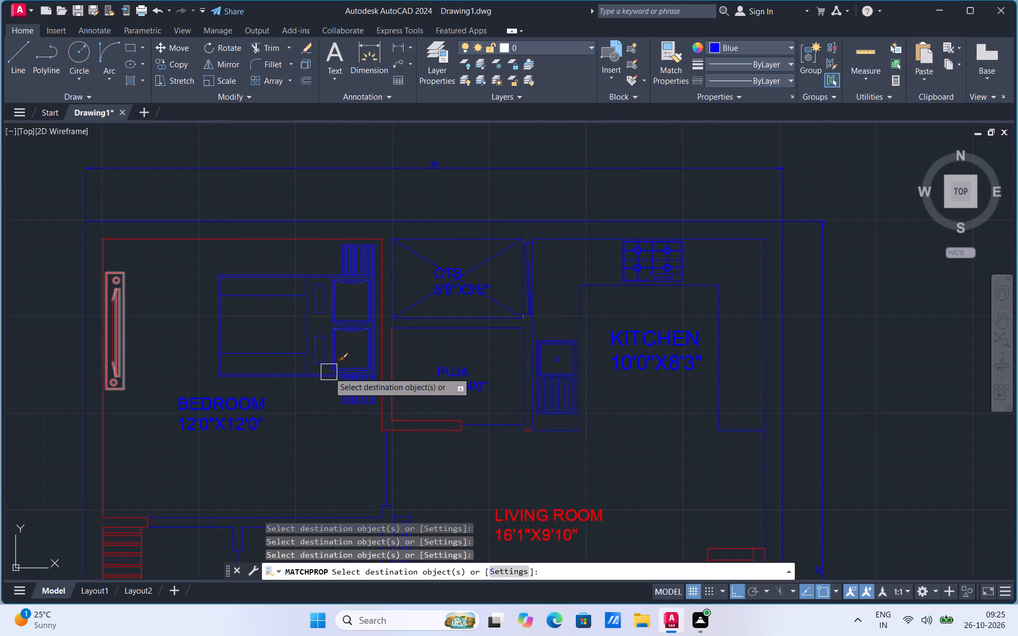
Apply the blue properties to the bedroom's bed group, its top and outer side wall lines, and its wall unit.
{"action": "left_click", "coordinate": [329, 372]}
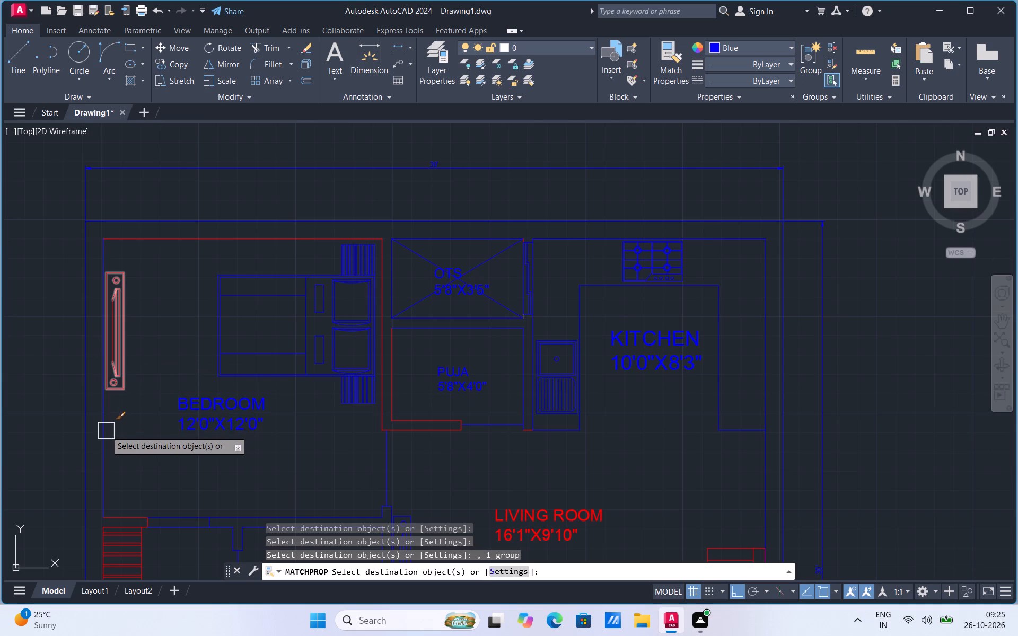
{"action": "left_click", "coordinate": [191, 244]}
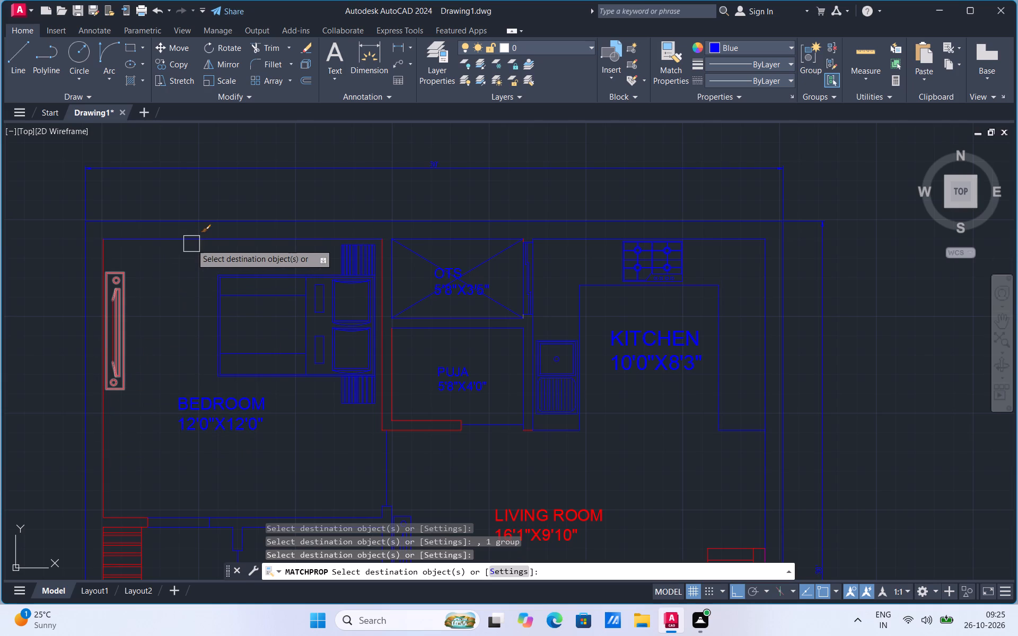
{"action": "left_click", "coordinate": [100, 256]}
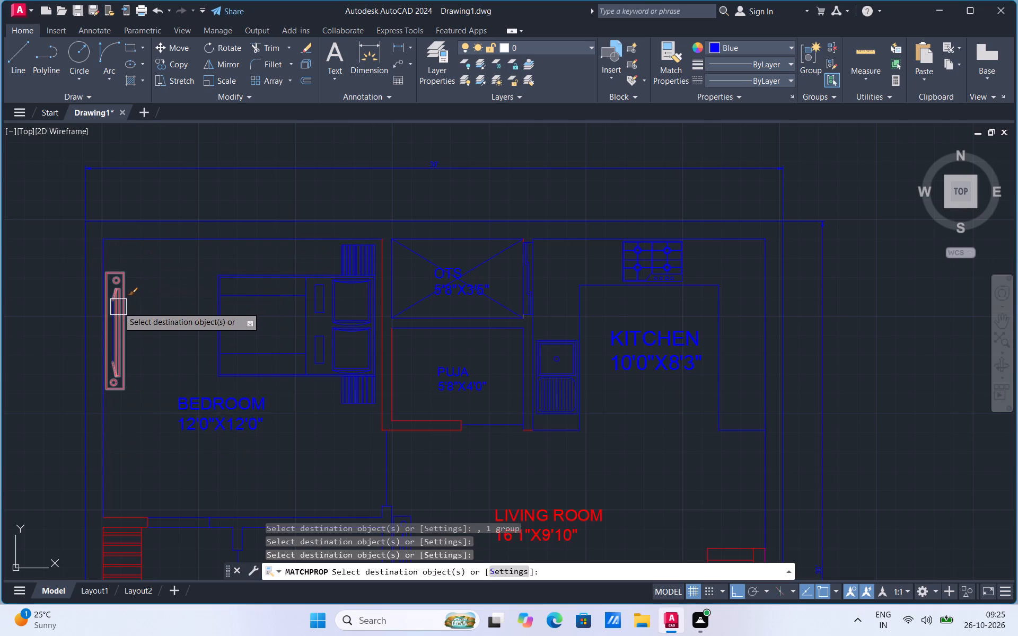
{"action": "left_click", "coordinate": [118, 307]}
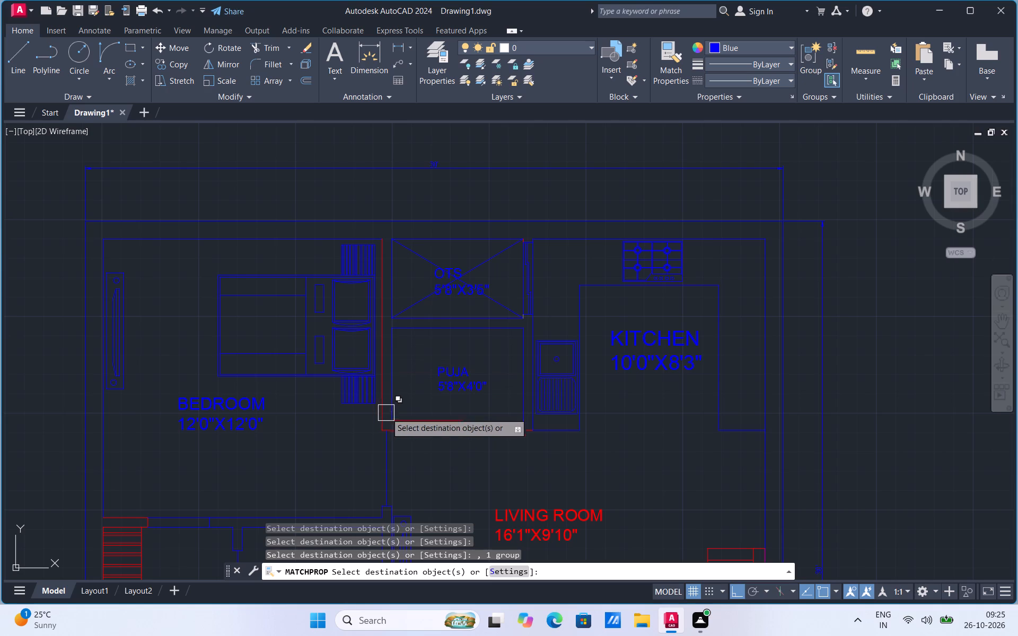
Apply the blue properties to the bedroom–puja wall line, the puja room's lower wall lines and the LIVING ROOM label.
{"action": "left_click_drag", "start_coordinate": [374, 421], "coordinate": [394, 393]}
{"action": "left_click_drag", "start_coordinate": [394, 393], "coordinate": [415, 420]}
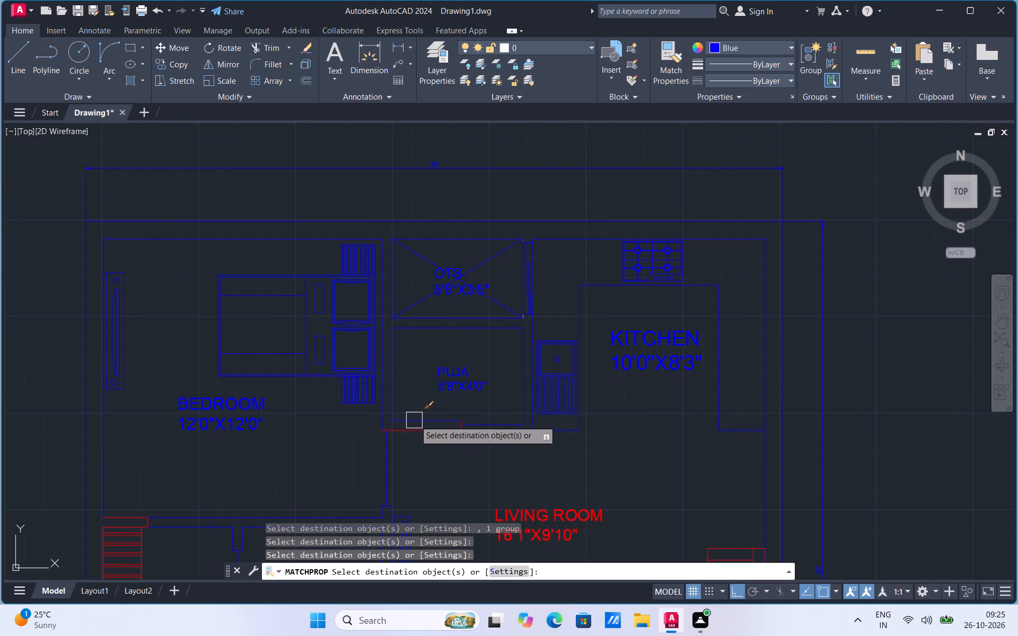
{"action": "left_click_drag", "start_coordinate": [415, 420], "coordinate": [415, 421]}
{"action": "left_click_drag", "start_coordinate": [415, 421], "coordinate": [410, 438]}
{"action": "left_click_drag", "start_coordinate": [410, 438], "coordinate": [528, 420]}
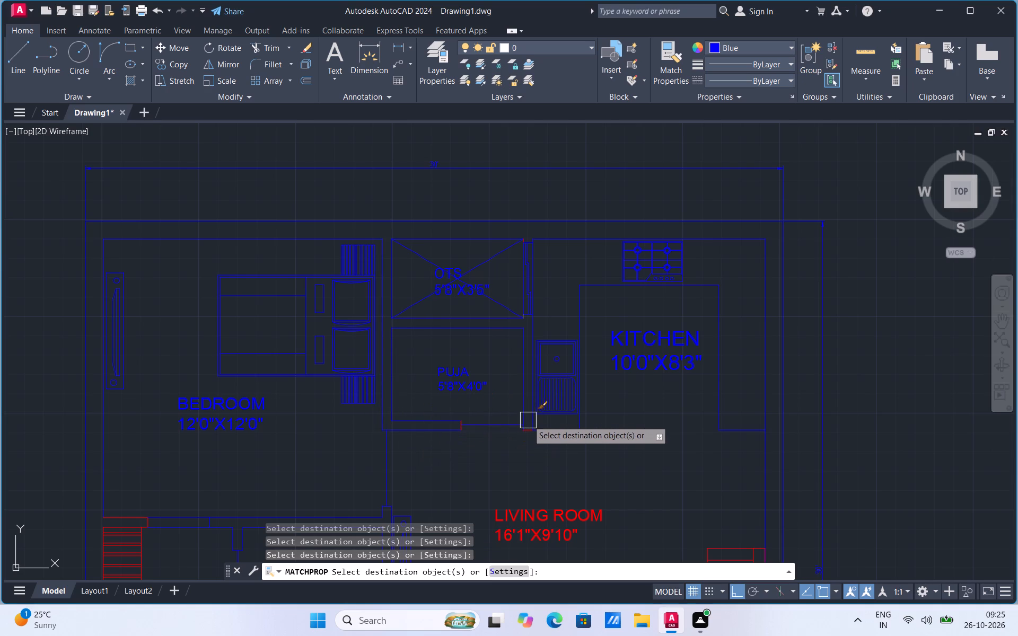
{"action": "left_click_drag", "start_coordinate": [528, 420], "coordinate": [522, 429]}
{"action": "left_click", "coordinate": [542, 501]}
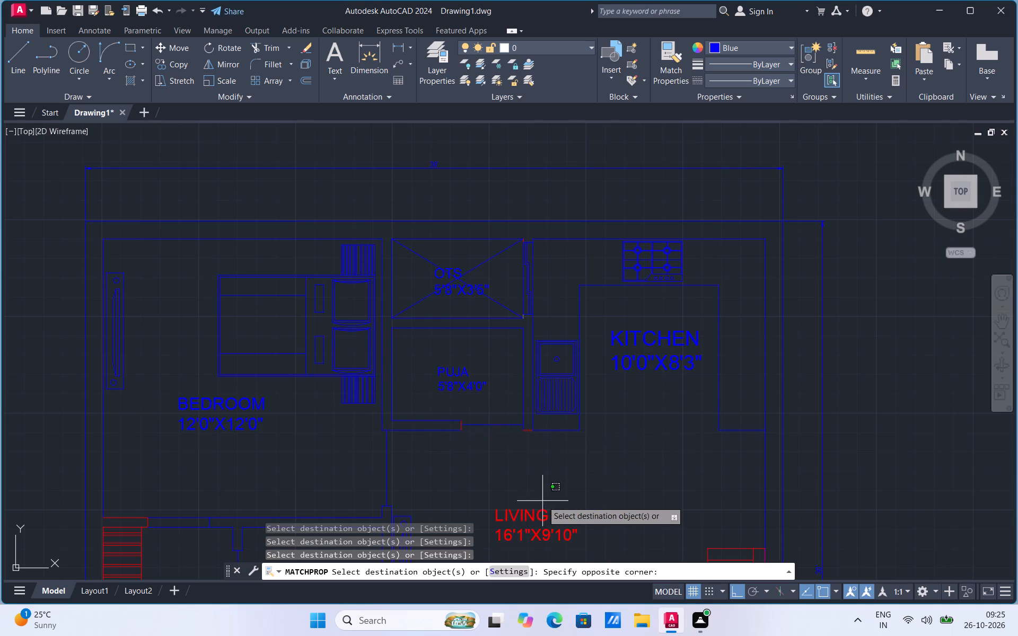
{"action": "left_click", "coordinate": [534, 529]}
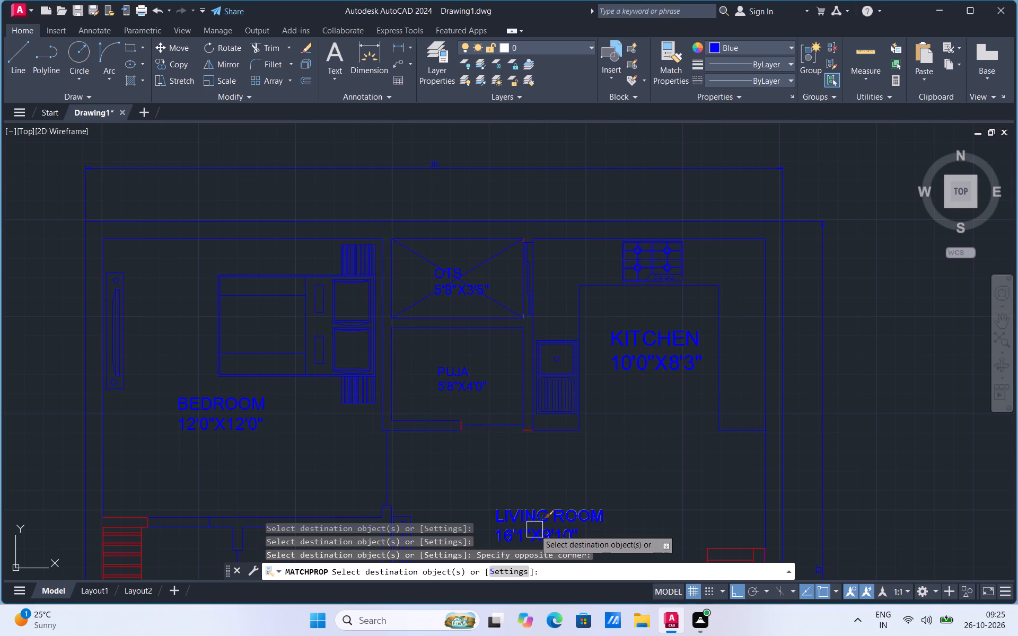
Apply the blue properties to the puja door jamb and the short wall end between puja and kitchen.
{"action": "scroll", "coordinate": [474, 445], "scroll_direction": "up", "scroll_amount": 2}
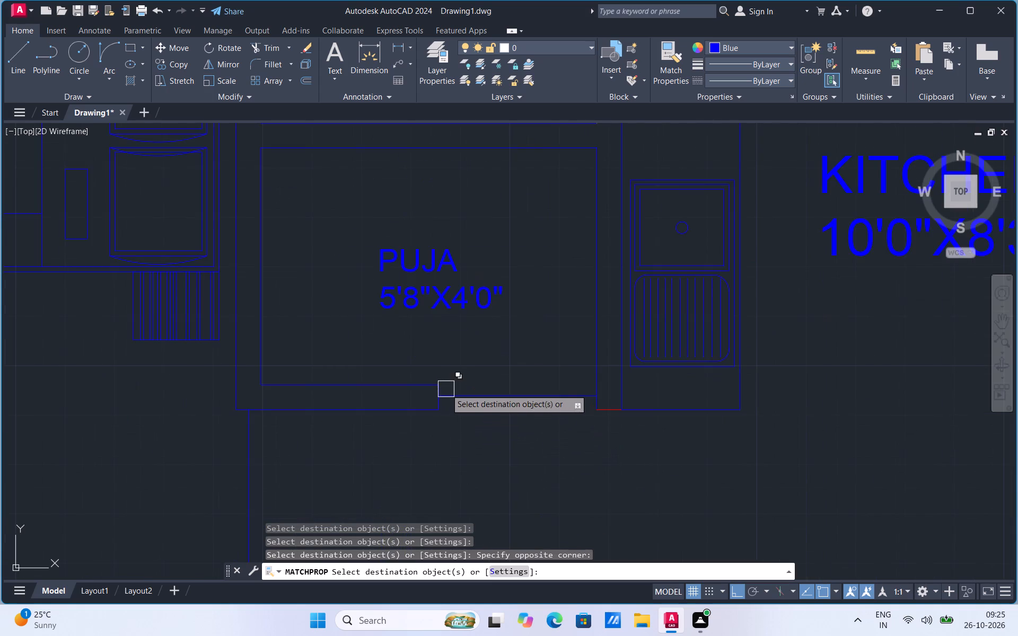
{"action": "scroll", "coordinate": [437, 385], "scroll_direction": "up", "scroll_amount": 2}
{"action": "left_click", "coordinate": [437, 388]}
{"action": "scroll", "coordinate": [565, 372], "scroll_direction": "down", "scroll_amount": 1}
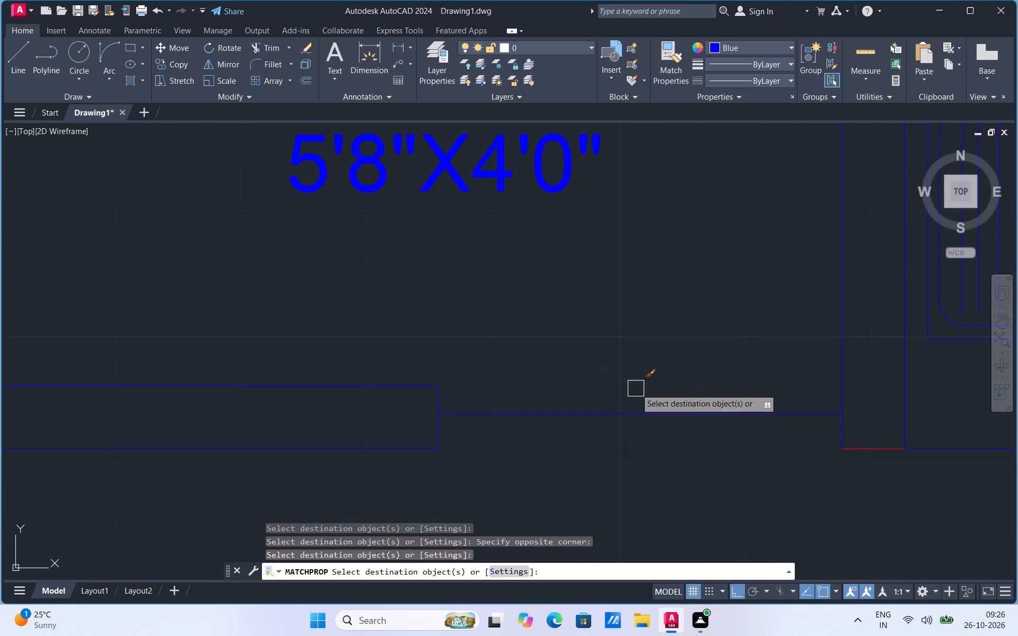
{"action": "left_click", "coordinate": [865, 454]}
Apply the blue properties to the GROUND FLOOR PLAN, SLAB AREA and FLOOR HEIGHT texts below the plan.
{"action": "scroll", "coordinate": [765, 384], "scroll_direction": "down", "scroll_amount": 5}
{"action": "scroll", "coordinate": [450, 304], "scroll_direction": "down", "scroll_amount": 2}
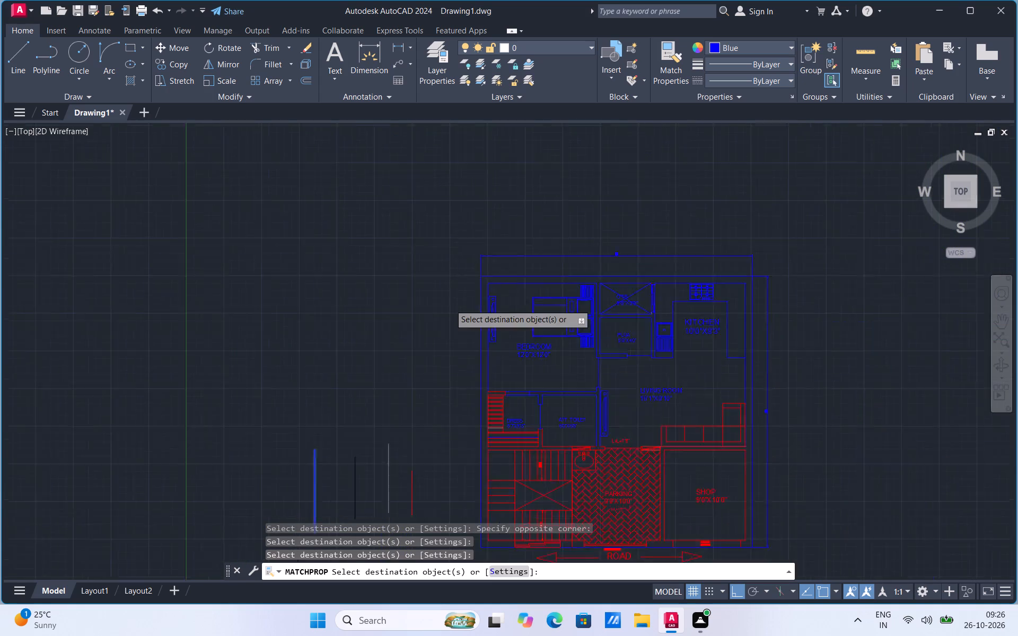
{"action": "scroll", "coordinate": [546, 397], "scroll_direction": "up", "scroll_amount": 3}
{"action": "scroll", "coordinate": [556, 381], "scroll_direction": "down", "scroll_amount": 4}
{"action": "scroll", "coordinate": [566, 476], "scroll_direction": "up", "scroll_amount": 4}
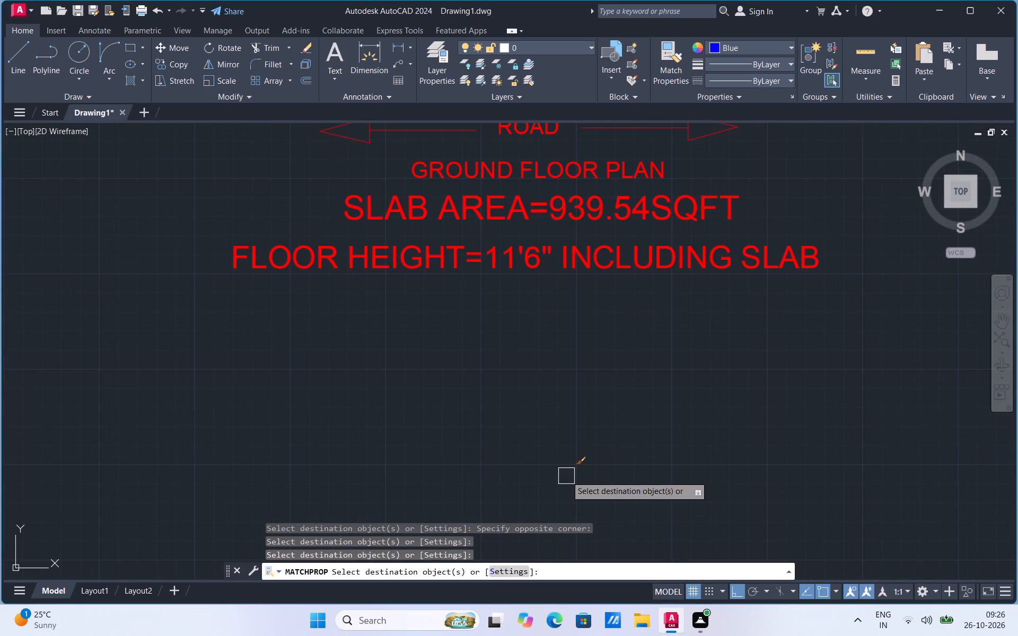
{"action": "scroll", "coordinate": [564, 461], "scroll_direction": "down", "scroll_amount": 1}
{"action": "scroll", "coordinate": [587, 223], "scroll_direction": "up", "scroll_amount": 2}
{"action": "scroll", "coordinate": [587, 226], "scroll_direction": "down", "scroll_amount": 1}
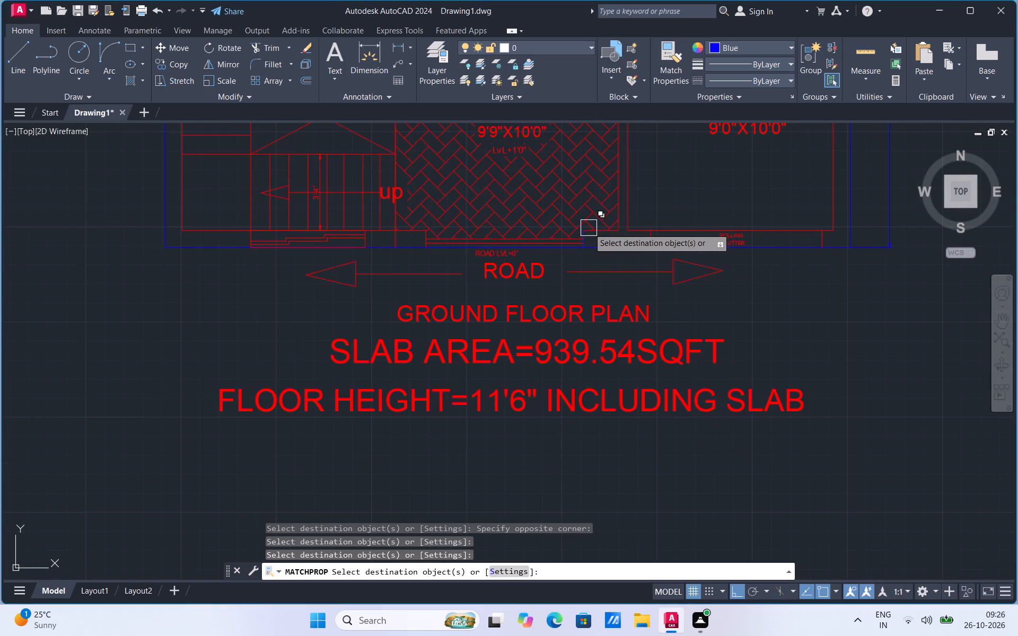
{"action": "left_click", "coordinate": [534, 315]}
{"action": "left_click", "coordinate": [518, 358]}
{"action": "left_click", "coordinate": [497, 392]}
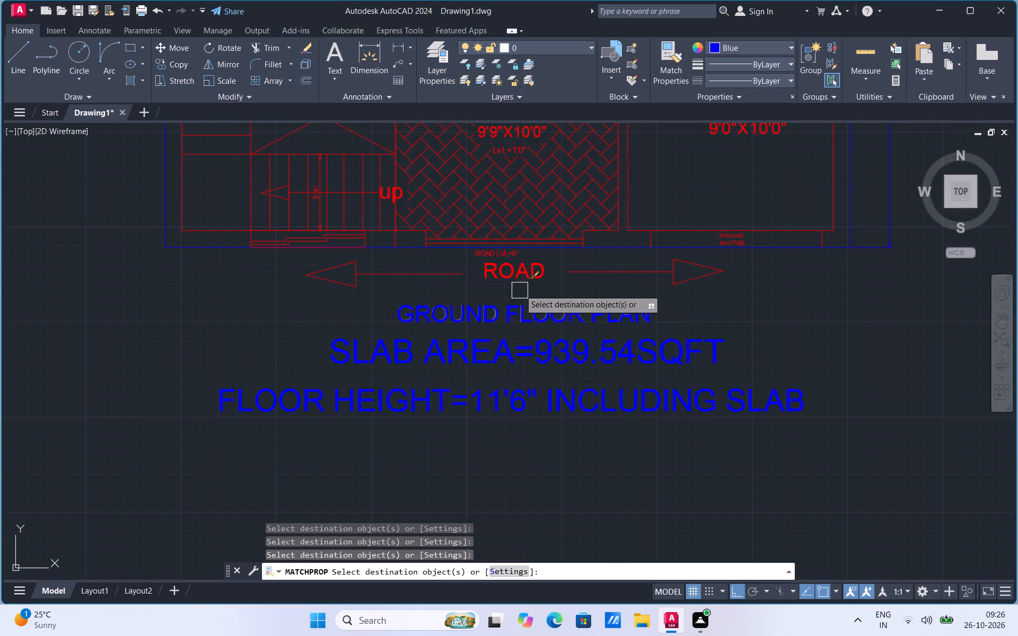
Apply the blue properties to the ROAD label and the arrows on both sides of it.
{"action": "left_click", "coordinate": [520, 289]}
{"action": "left_click", "coordinate": [546, 258]}
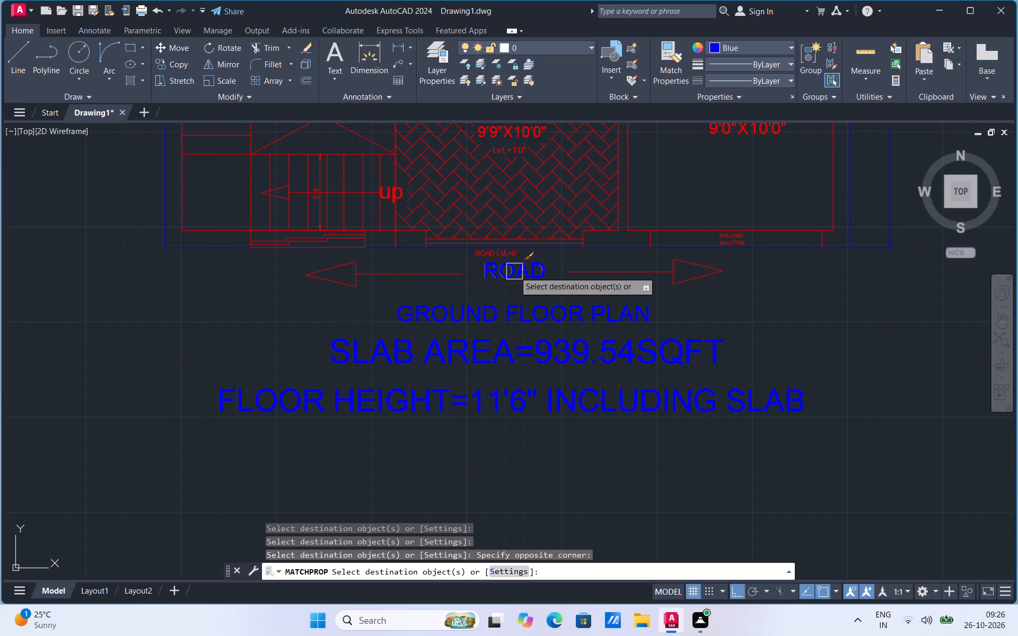
{"action": "left_click", "coordinate": [564, 271]}
{"action": "left_click_drag", "start_coordinate": [498, 269], "coordinate": [493, 269]}
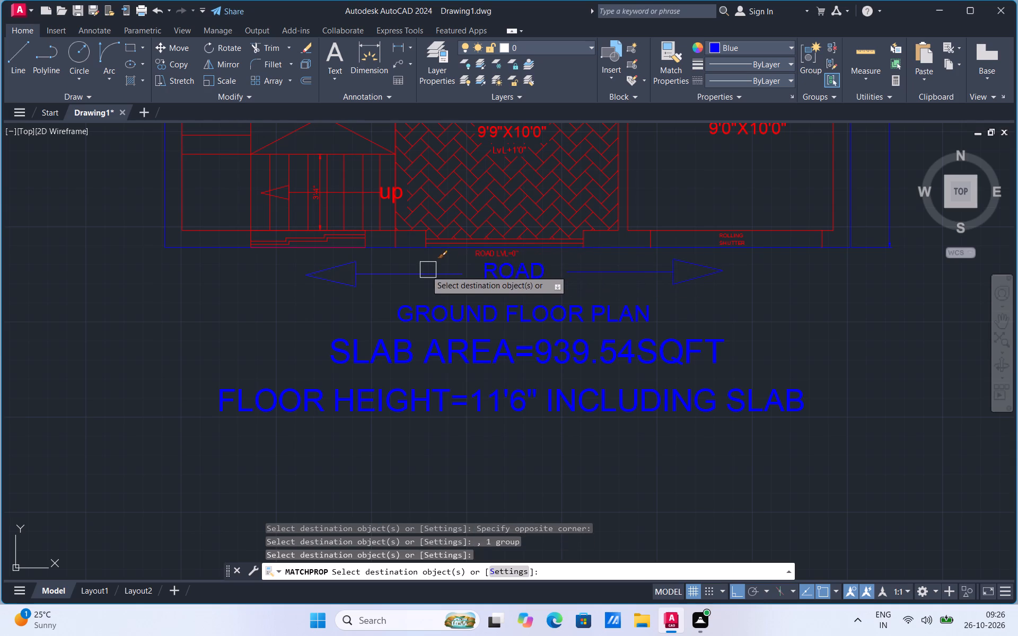
{"action": "left_click", "coordinate": [424, 271]}
Apply the blue properties to the attached toilet's dress-side and lower wall lines and the staircase's top wall line.
{"action": "scroll", "coordinate": [624, 423], "scroll_direction": "down", "scroll_amount": 3}
{"action": "scroll", "coordinate": [605, 355], "scroll_direction": "up", "scroll_amount": 2}
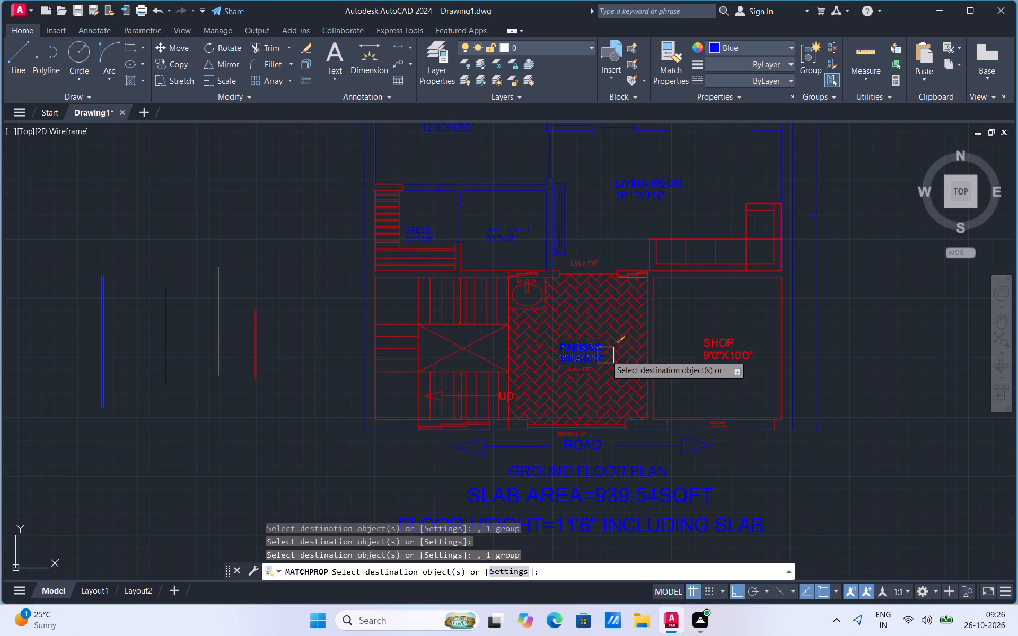
{"action": "scroll", "coordinate": [484, 277], "scroll_direction": "up", "scroll_amount": 1}
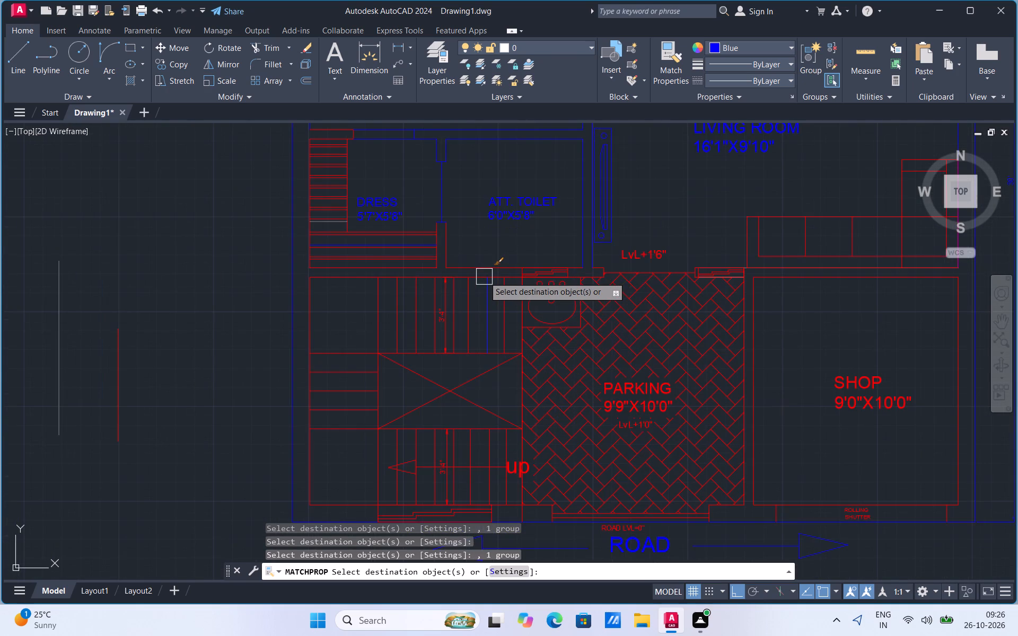
{"action": "scroll", "coordinate": [469, 242], "scroll_direction": "up", "scroll_amount": 2}
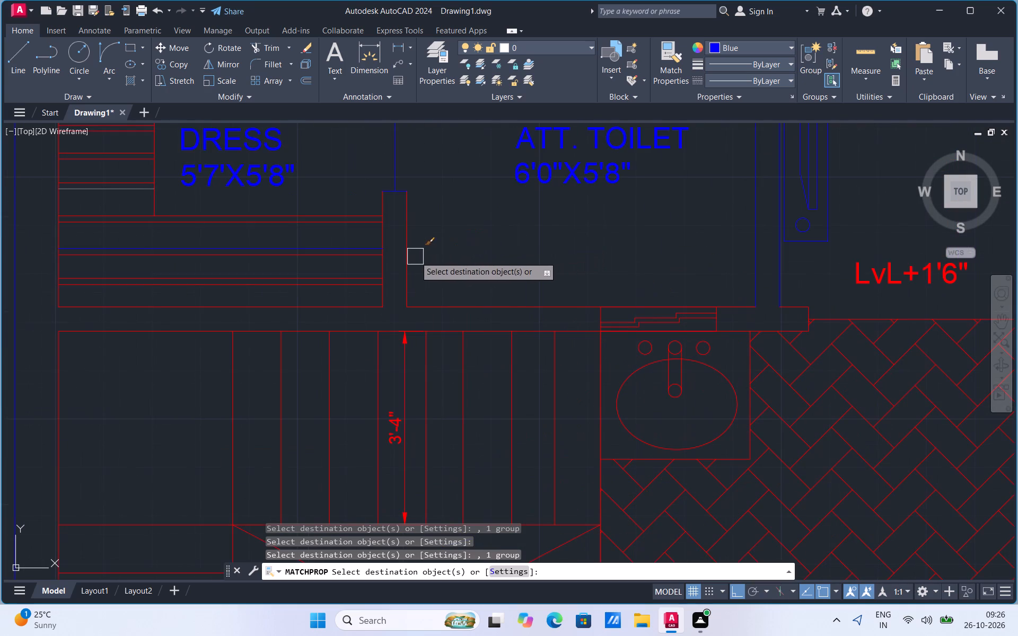
{"action": "left_click", "coordinate": [410, 260]}
{"action": "left_click", "coordinate": [443, 302]}
{"action": "left_click", "coordinate": [442, 328]}
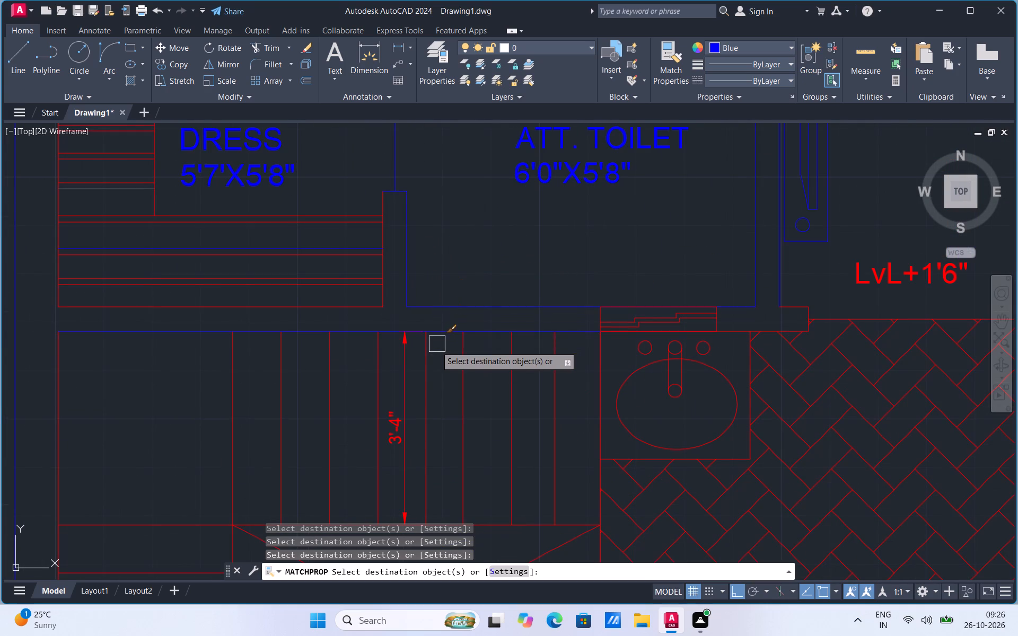
Apply the blue properties to the upper stair flight's first treads, its 3'-4" dimension, the outer side wall line and the landing line.
{"action": "left_click", "coordinate": [428, 365]}
{"action": "left_click", "coordinate": [399, 397]}
{"action": "left_click", "coordinate": [375, 402]}
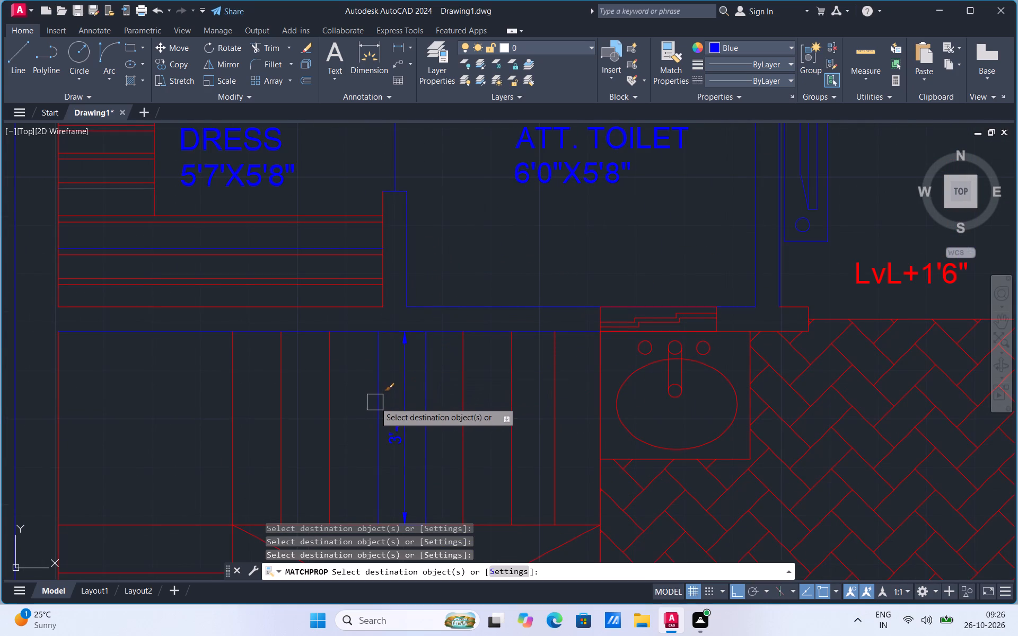
{"action": "left_click", "coordinate": [334, 410]}
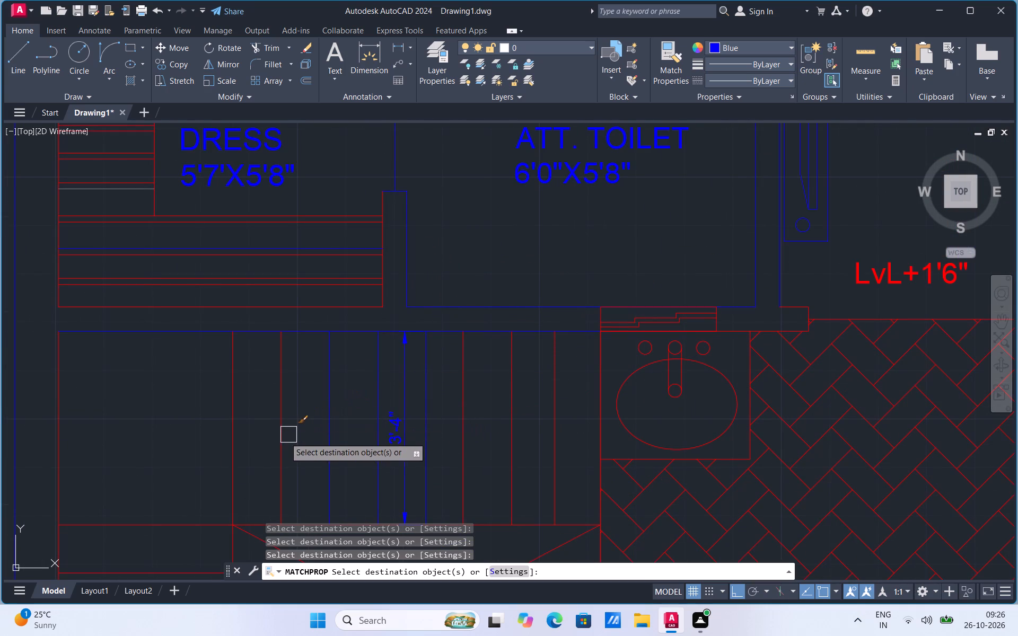
{"action": "left_click", "coordinate": [278, 440]}
{"action": "left_click", "coordinate": [229, 457]}
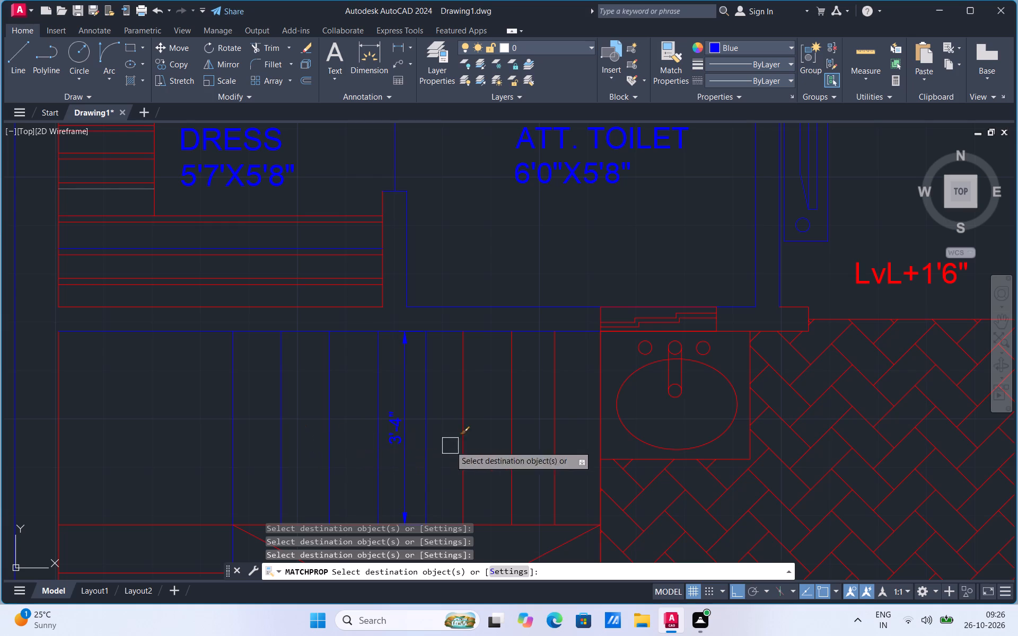
{"action": "left_click", "coordinate": [60, 424]}
{"action": "left_click", "coordinate": [115, 524]}
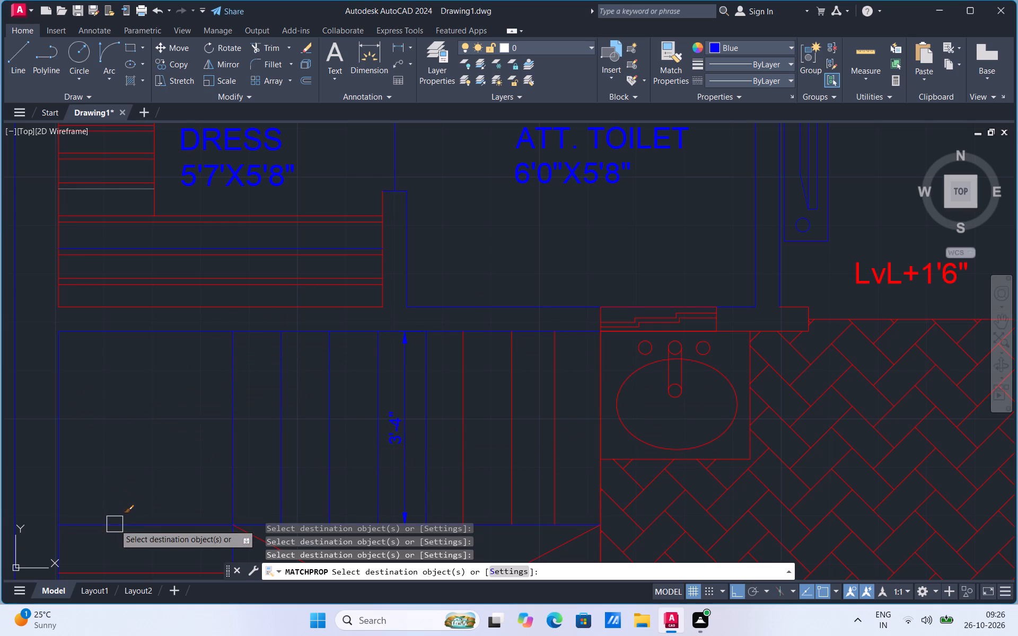
Apply the blue properties to the staircase's crossing diagonals and the remaining treads of the upper flight.
{"action": "scroll", "coordinate": [479, 394], "scroll_direction": "down", "scroll_amount": 2}
{"action": "scroll", "coordinate": [417, 460], "scroll_direction": "up", "scroll_amount": 1}
{"action": "left_click", "coordinate": [417, 460]}
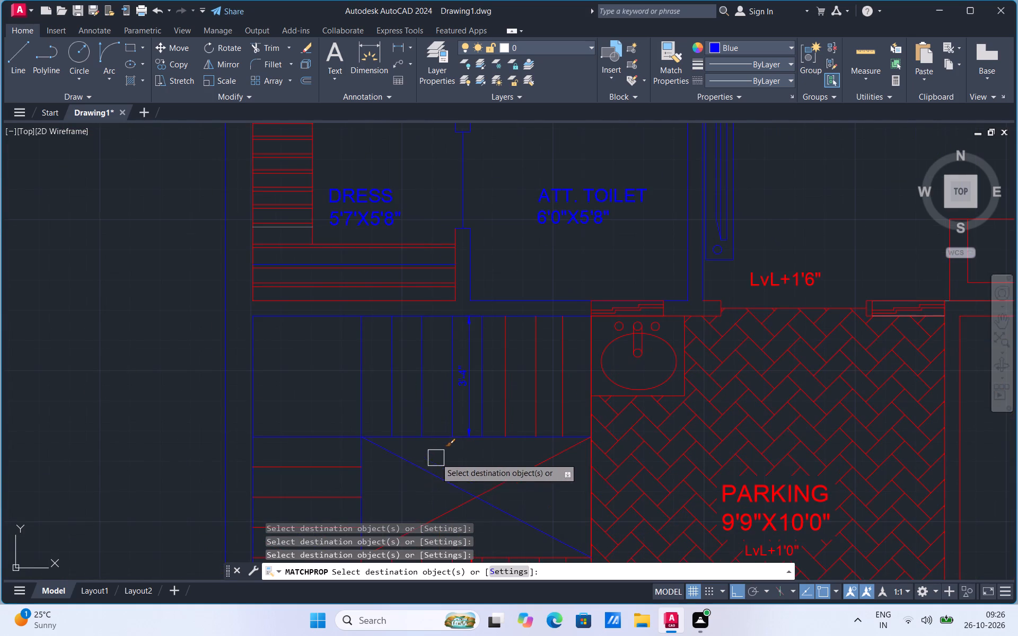
{"action": "left_click", "coordinate": [509, 477]}
{"action": "left_click", "coordinate": [508, 423]}
{"action": "left_click", "coordinate": [531, 398]}
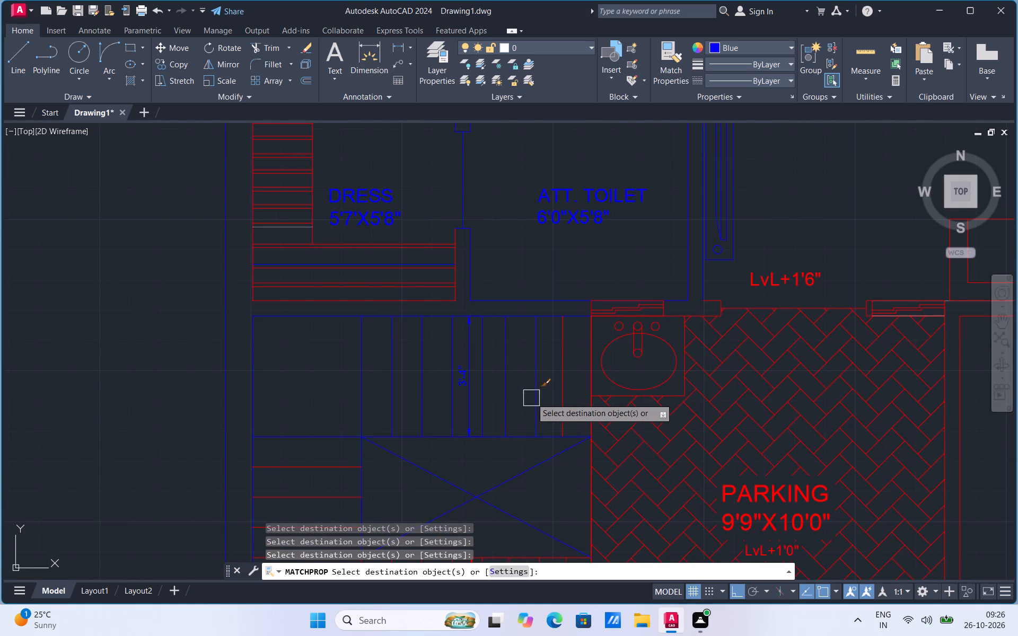
{"action": "left_click", "coordinate": [557, 383]}
Apply the blue properties to the washbasin's bowl, tap and circles, and to the toilet door group above it.
{"action": "scroll", "coordinate": [634, 331], "scroll_direction": "up", "scroll_amount": 1}
{"action": "left_click", "coordinate": [666, 341]}
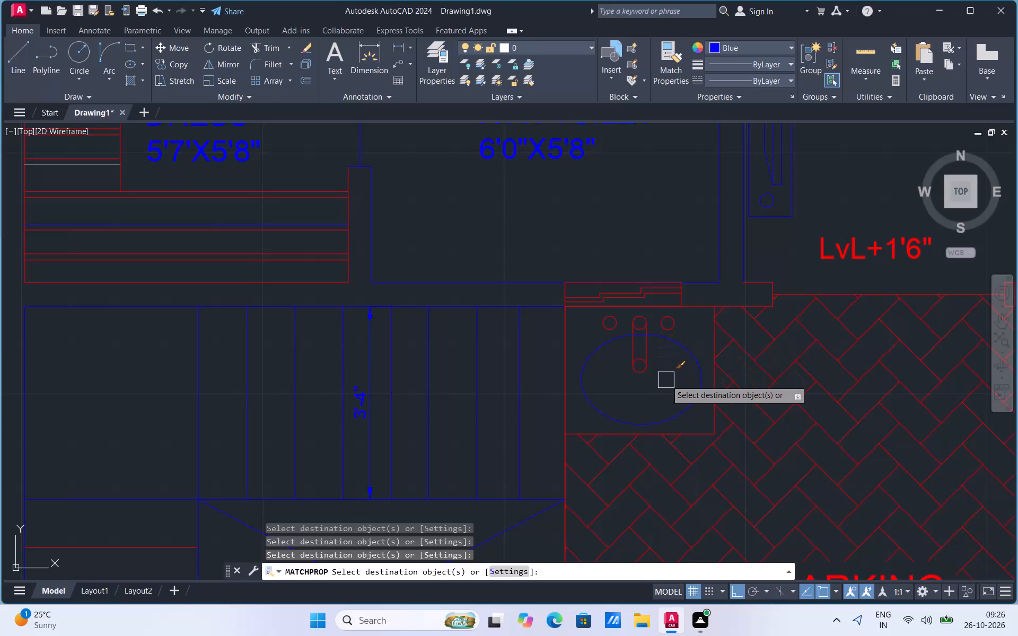
{"action": "scroll", "coordinate": [649, 347], "scroll_direction": "up", "scroll_amount": 2}
{"action": "left_click", "coordinate": [643, 348]}
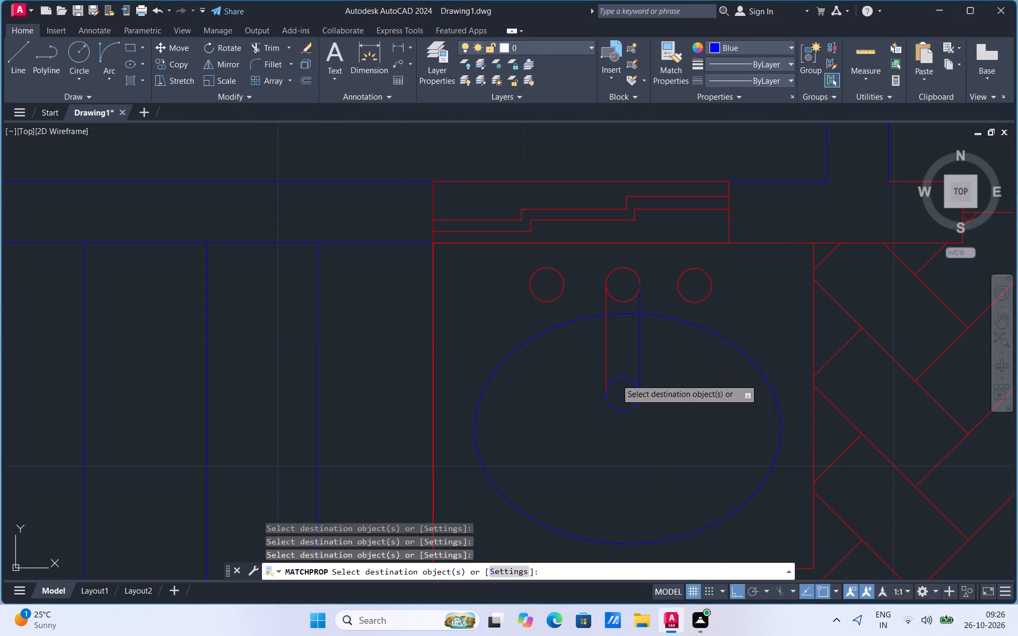
{"action": "left_click", "coordinate": [616, 379]}
{"action": "left_click", "coordinate": [605, 356]}
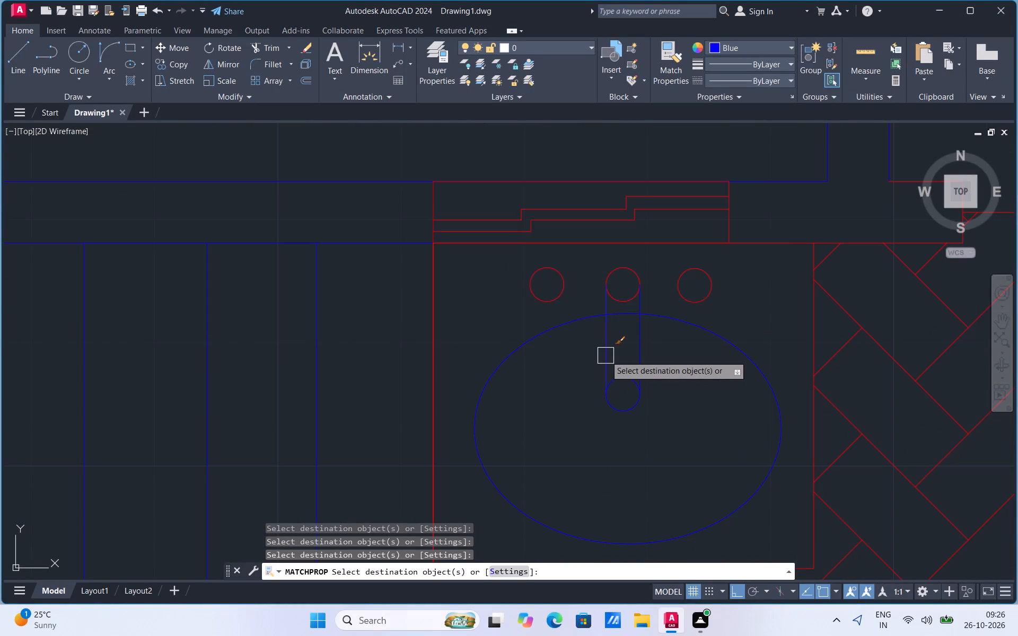
{"action": "left_click", "coordinate": [684, 293]}
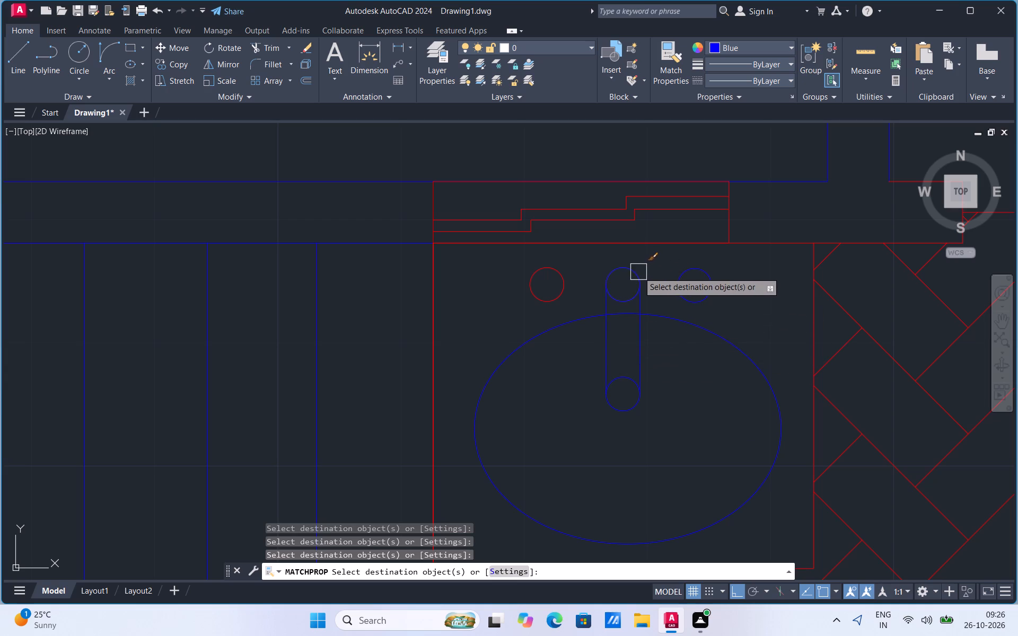
{"action": "left_click", "coordinate": [638, 272]}
{"action": "left_click", "coordinate": [564, 276]}
{"action": "left_click", "coordinate": [565, 220]}
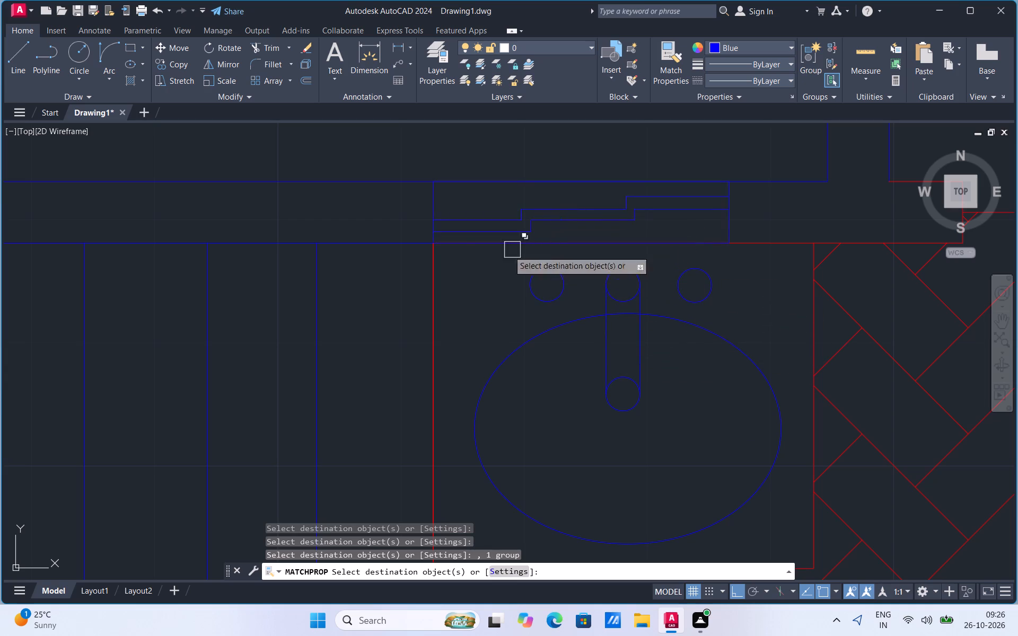
Apply the blue properties to the lines dividing the staircase from the washbasin and parking area.
{"action": "left_click", "coordinate": [426, 280]}
{"action": "scroll", "coordinate": [523, 320], "scroll_direction": "down", "scroll_amount": 3}
{"action": "scroll", "coordinate": [610, 205], "scroll_direction": "down", "scroll_amount": 3}
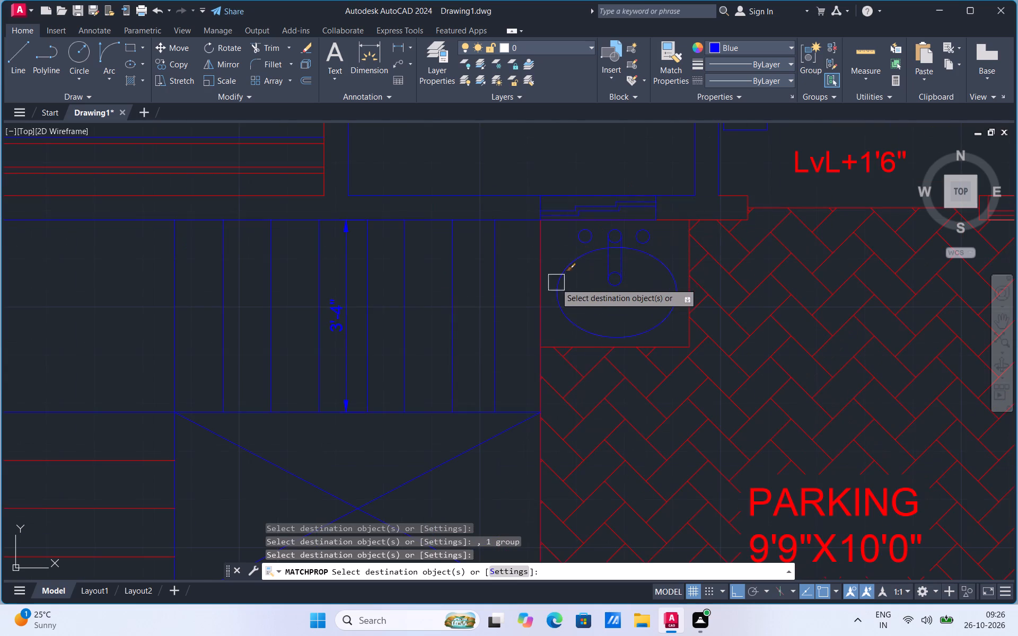
{"action": "left_click", "coordinate": [537, 315]}
{"action": "scroll", "coordinate": [541, 432], "scroll_direction": "down", "scroll_amount": 3}
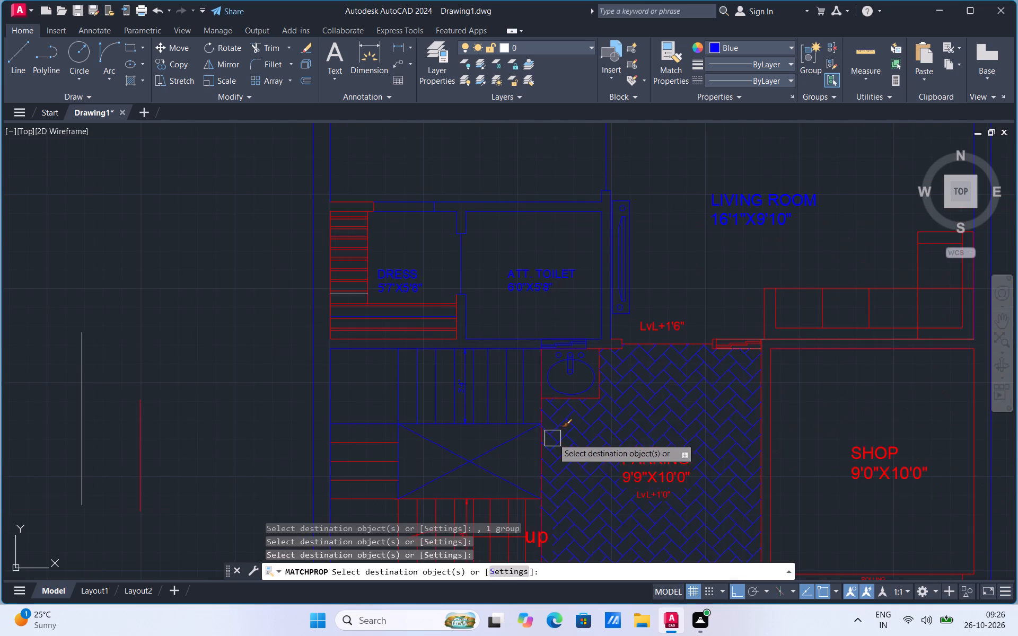
{"action": "left_click", "coordinate": [536, 471]}
Apply the blue properties to the step lines beside the staircase's crossed-diagonal area.
{"action": "left_click", "coordinate": [374, 450]}
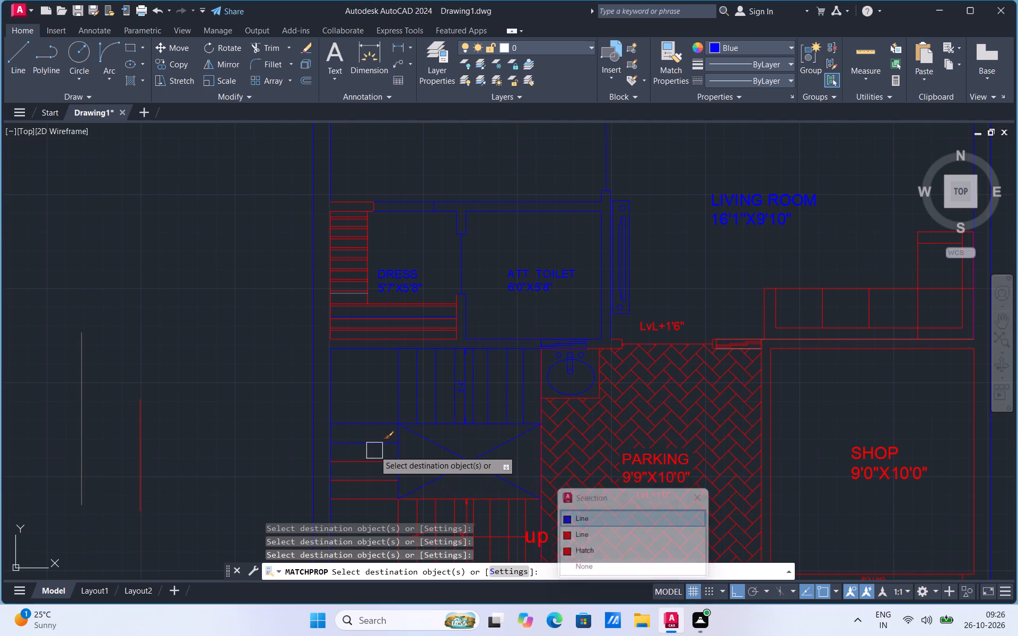
{"action": "left_click", "coordinate": [371, 462]}
{"action": "left_click", "coordinate": [368, 484]}
{"action": "left_click", "coordinate": [364, 504]}
Apply the blue properties to the lower flight's stepped base outline, middle treads, 3'-4" dimension, and "up" arrow with its label.
{"action": "scroll", "coordinate": [507, 375], "scroll_direction": "down", "scroll_amount": 1}
{"action": "scroll", "coordinate": [507, 375], "scroll_direction": "up", "scroll_amount": 1}
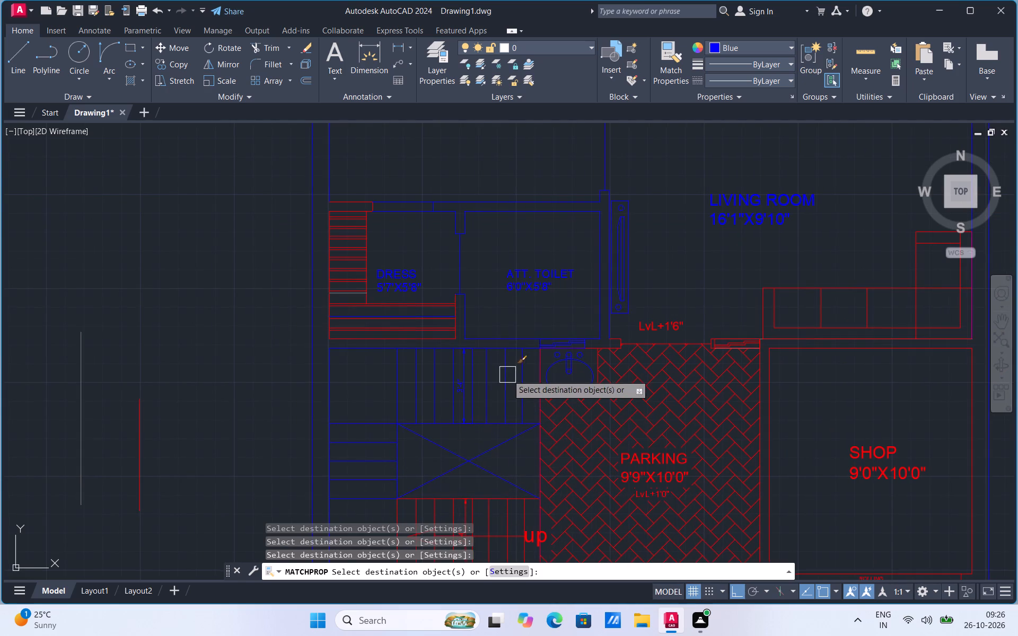
{"action": "scroll", "coordinate": [508, 407], "scroll_direction": "up", "scroll_amount": 7}
{"action": "scroll", "coordinate": [512, 392], "scroll_direction": "down", "scroll_amount": 11}
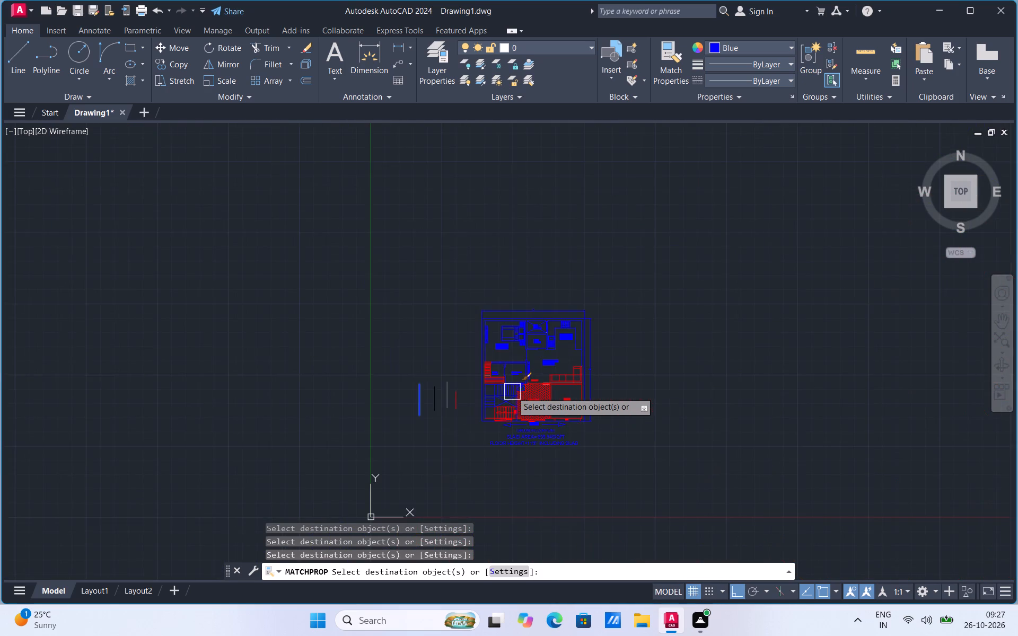
{"action": "scroll", "coordinate": [516, 412], "scroll_direction": "up", "scroll_amount": 3}
{"action": "scroll", "coordinate": [482, 438], "scroll_direction": "up", "scroll_amount": 3}
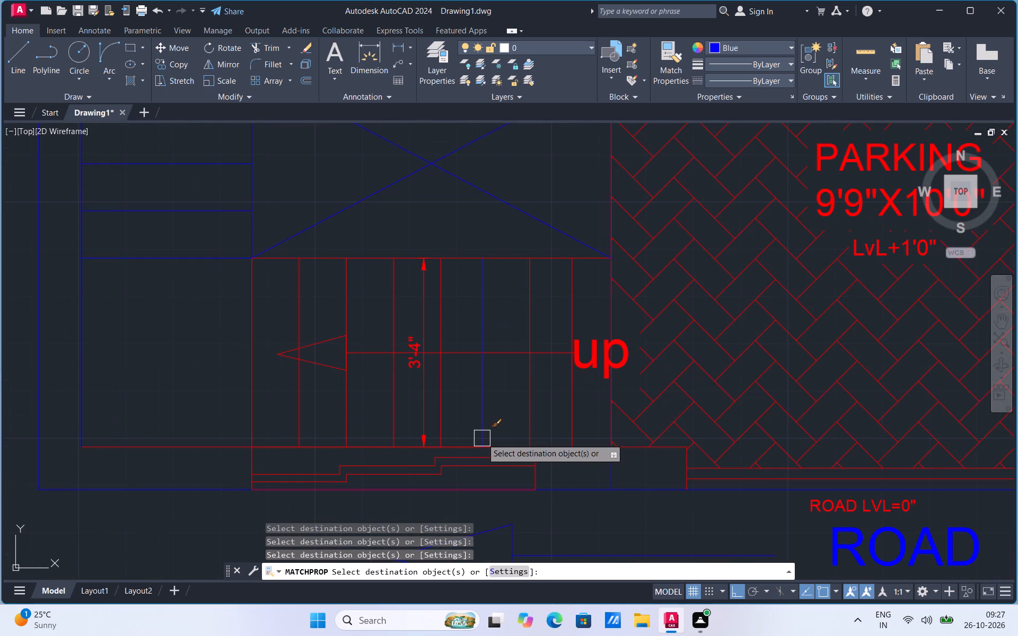
{"action": "left_click", "coordinate": [444, 439]}
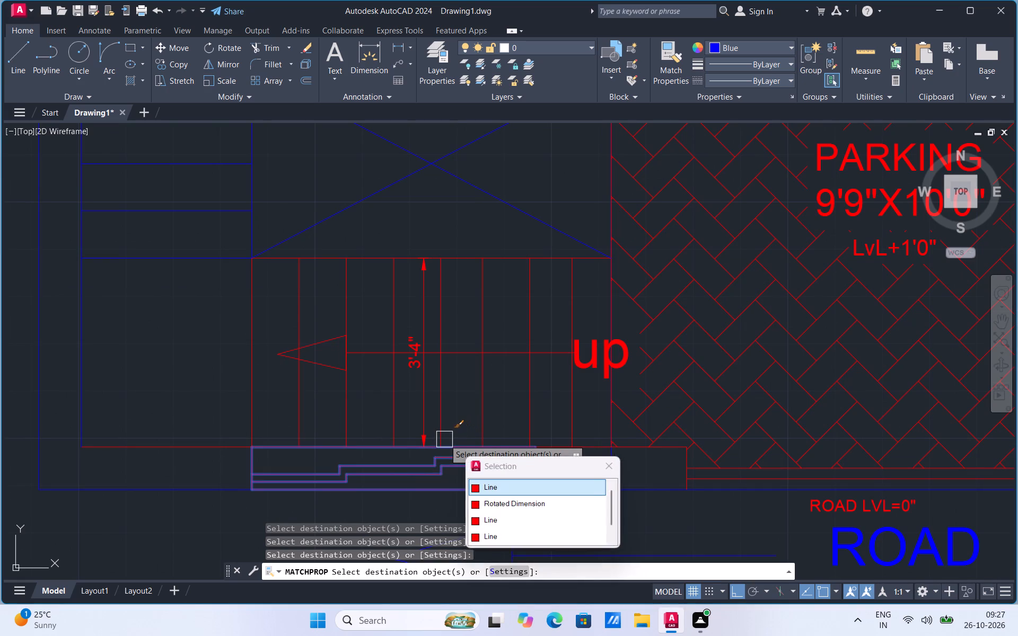
{"action": "left_click", "coordinate": [435, 410]}
{"action": "left_click_drag", "start_coordinate": [486, 405], "coordinate": [406, 347]}
{"action": "left_click_drag", "start_coordinate": [406, 347], "coordinate": [464, 348]}
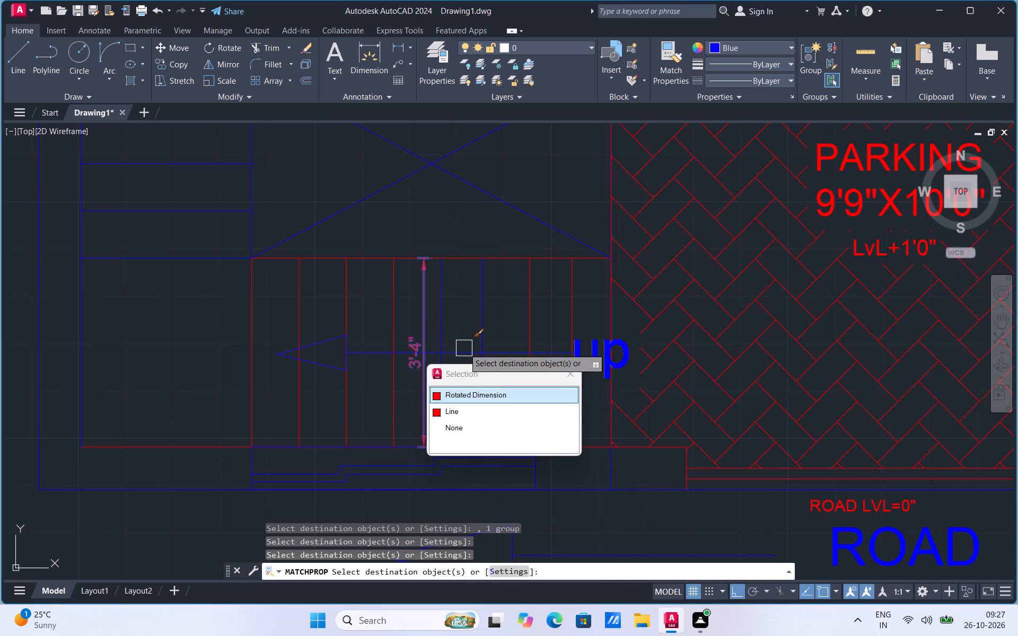
{"action": "left_click", "coordinate": [464, 348]}
{"action": "left_click", "coordinate": [520, 332]}
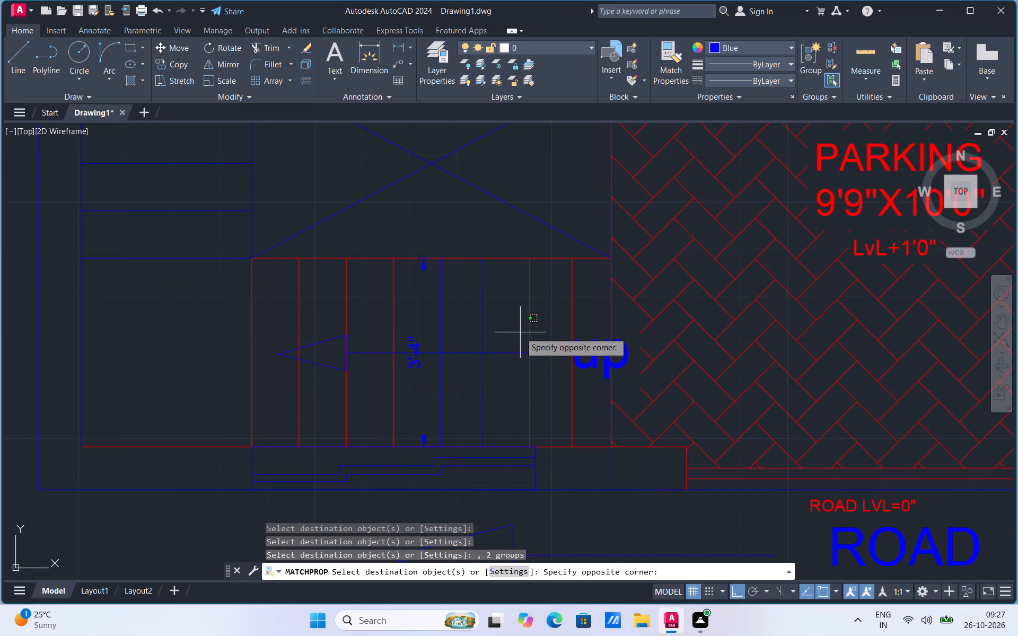
{"action": "left_click_drag", "start_coordinate": [513, 334], "coordinate": [519, 326]}
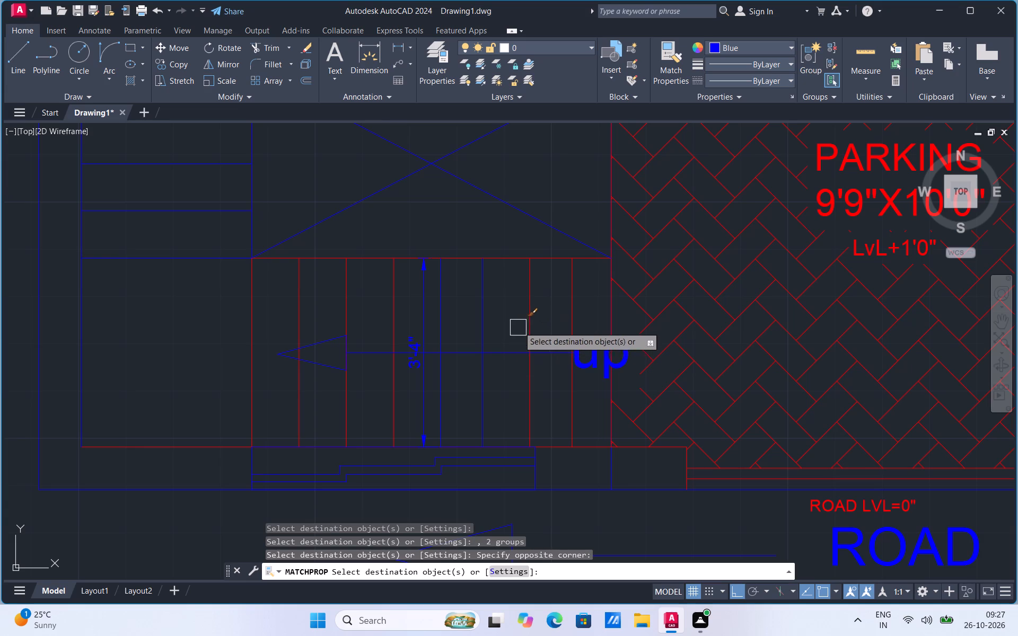
Apply the blue properties to the lower flight's remaining treads and its boundary lines.
{"action": "left_click_drag", "start_coordinate": [519, 326], "coordinate": [530, 311]}
{"action": "left_click", "coordinate": [530, 311]}
{"action": "left_click", "coordinate": [574, 322]}
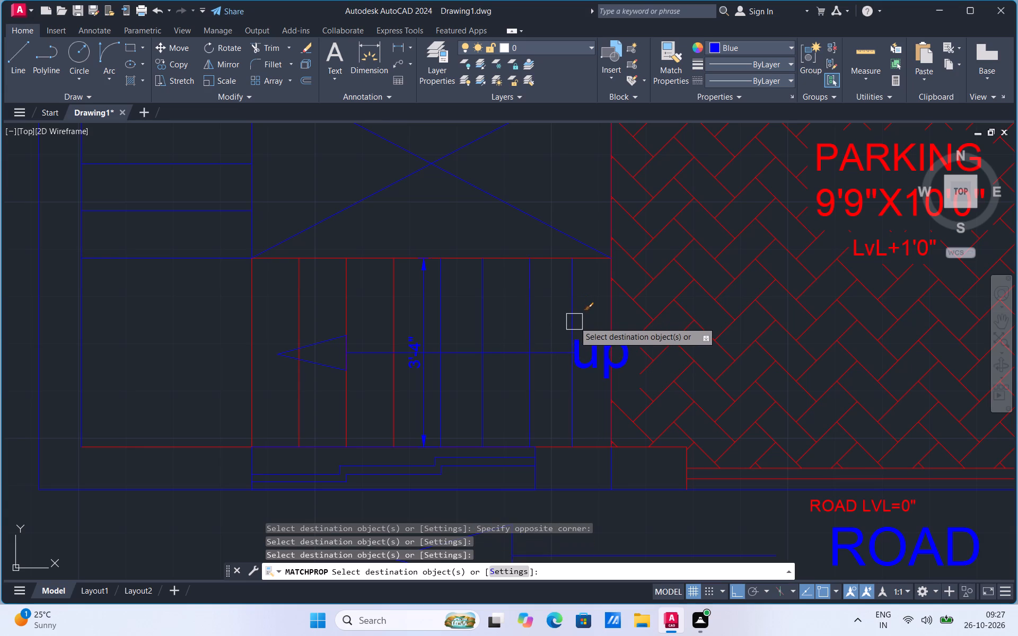
{"action": "left_click_drag", "start_coordinate": [550, 258], "coordinate": [293, 316]}
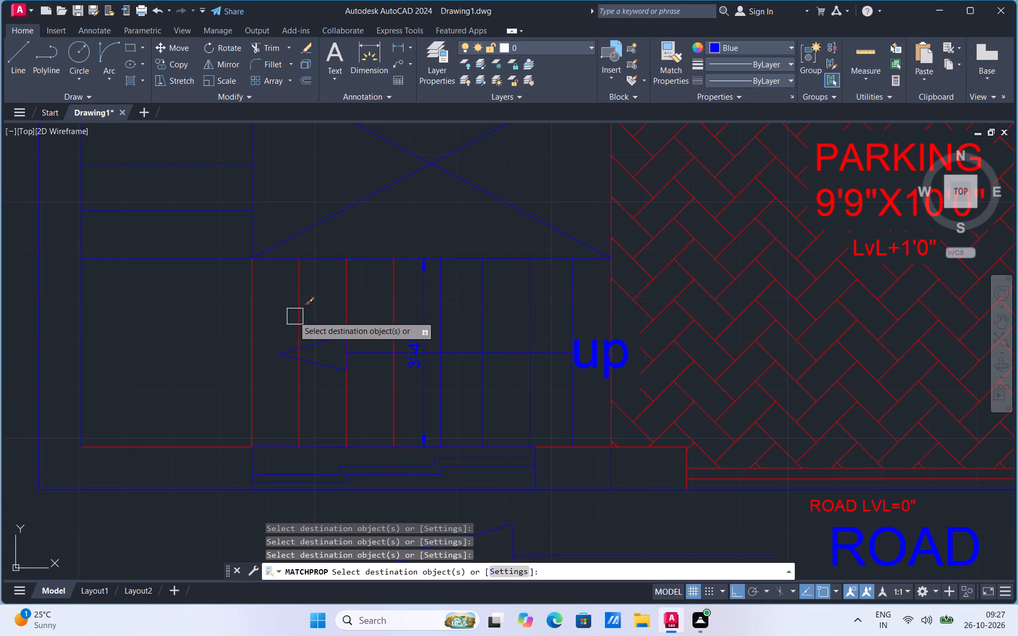
{"action": "left_click", "coordinate": [225, 449]}
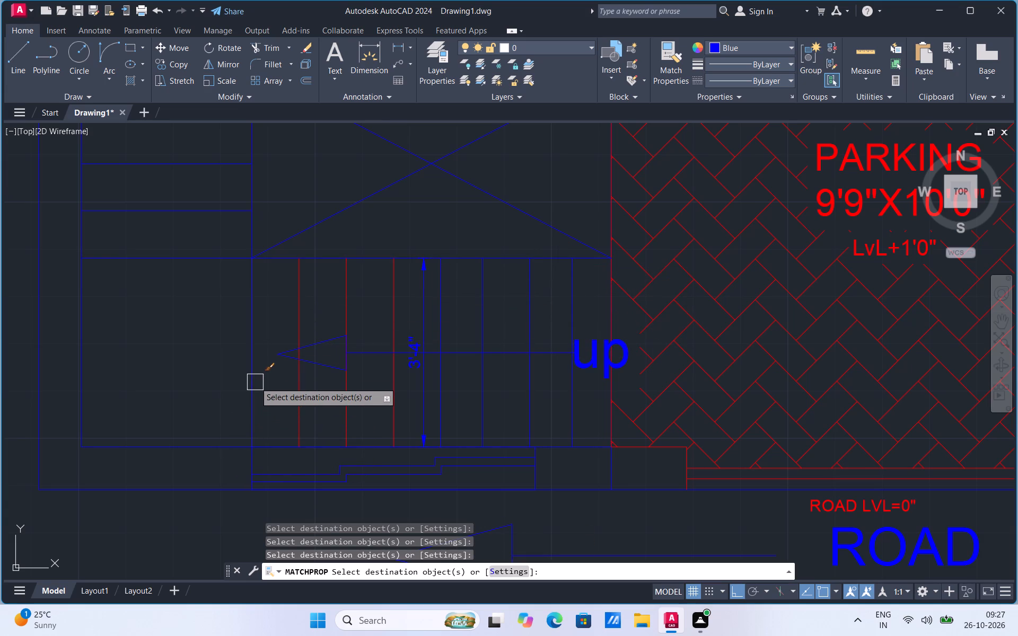
{"action": "left_click_drag", "start_coordinate": [255, 382], "coordinate": [312, 415]}
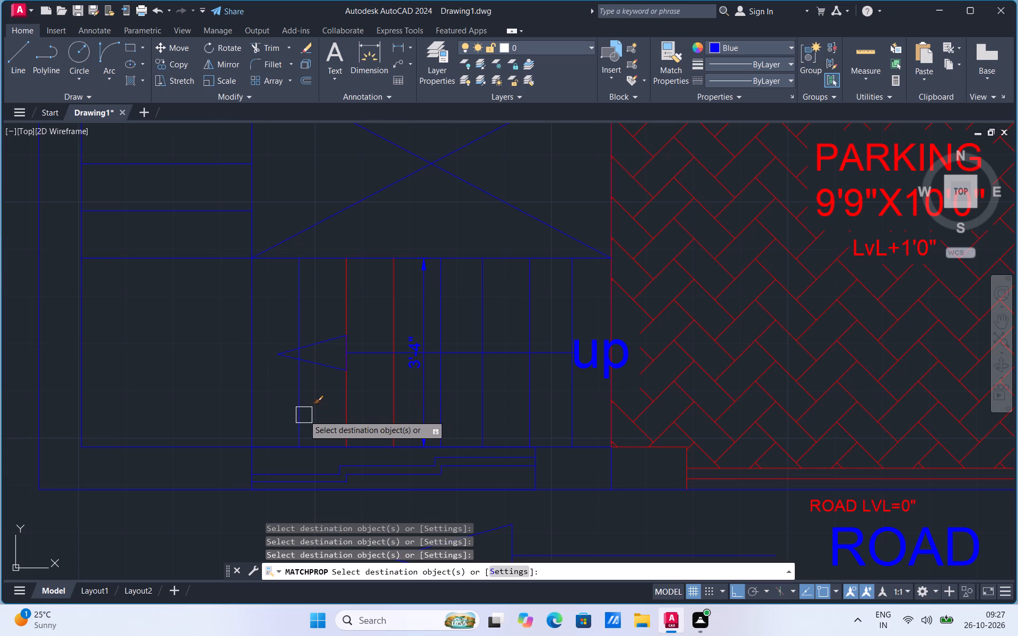
{"action": "left_click", "coordinate": [304, 415]}
{"action": "left_click_drag", "start_coordinate": [346, 418], "coordinate": [392, 409]}
{"action": "left_click", "coordinate": [392, 409]}
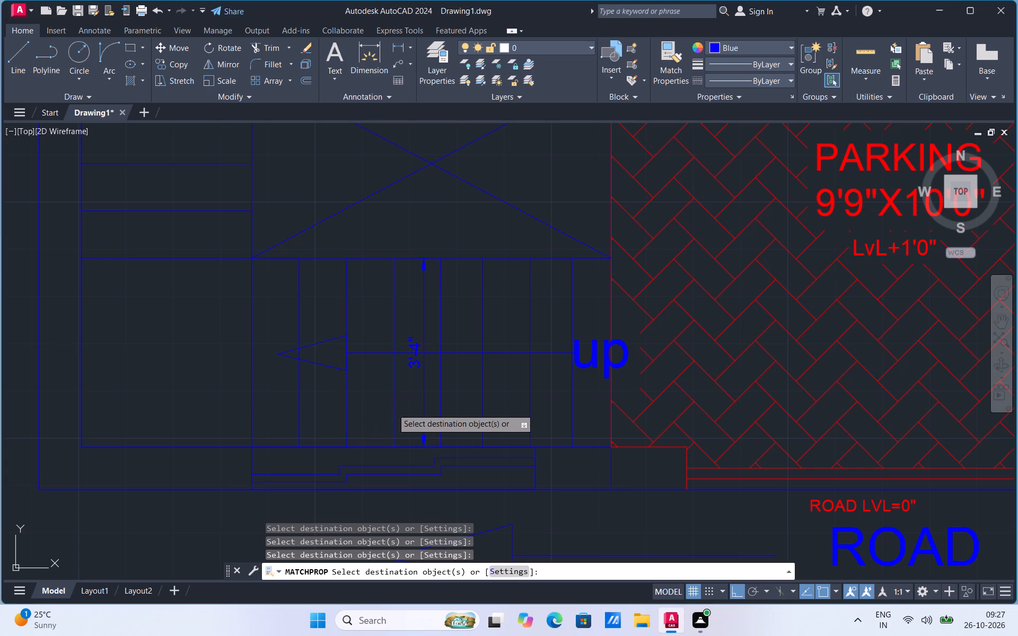
Apply the blue properties to the parking area's herringbone hatch, lower corner wall lines, and PARKING and LvL+1'0" labels.
{"action": "left_click", "coordinate": [671, 390]}
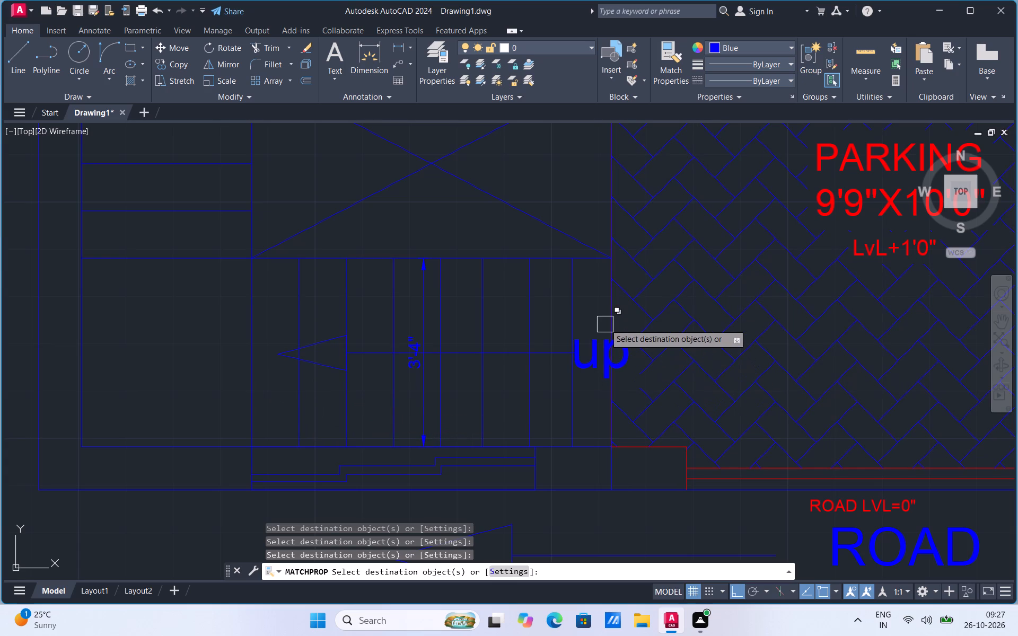
{"action": "left_click_drag", "start_coordinate": [607, 315], "coordinate": [629, 448]}
{"action": "left_click_drag", "start_coordinate": [629, 448], "coordinate": [685, 464]}
{"action": "left_click", "coordinate": [685, 464]}
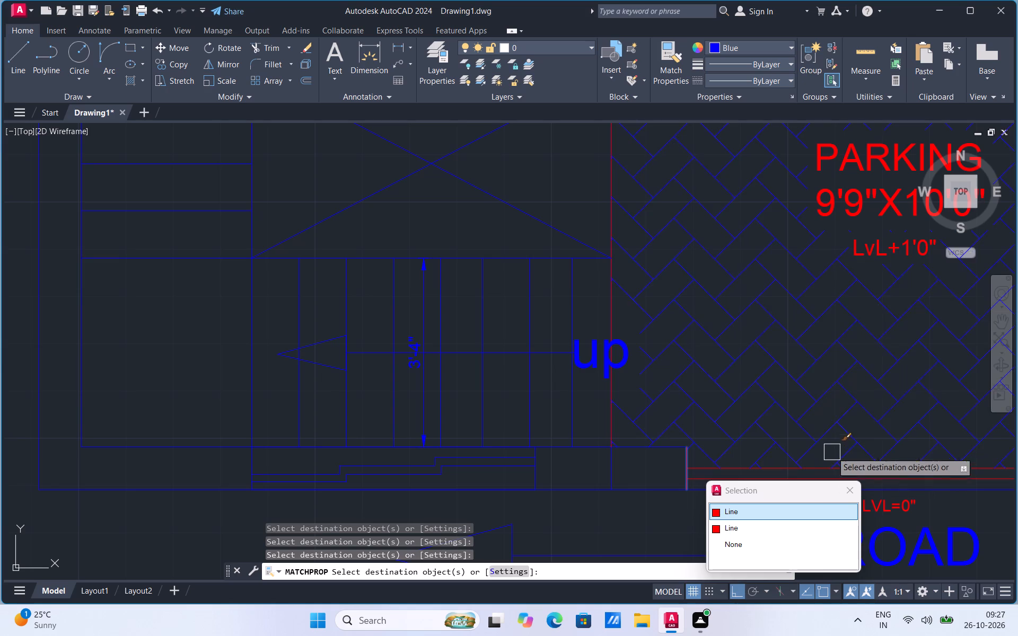
{"action": "left_click_drag", "start_coordinate": [856, 235], "coordinate": [847, 178]}
{"action": "left_click", "coordinate": [847, 178]}
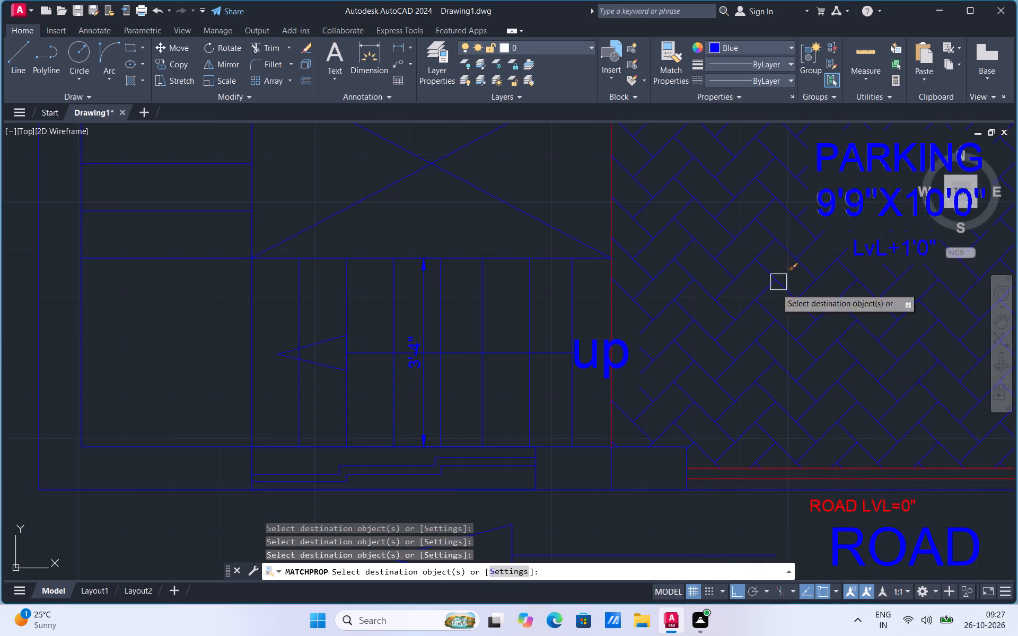
Apply the blue properties to the parking entrance's two threshold lines and the ROAD LVL=0" label.
{"action": "left_click_drag", "start_coordinate": [777, 462], "coordinate": [754, 476]}
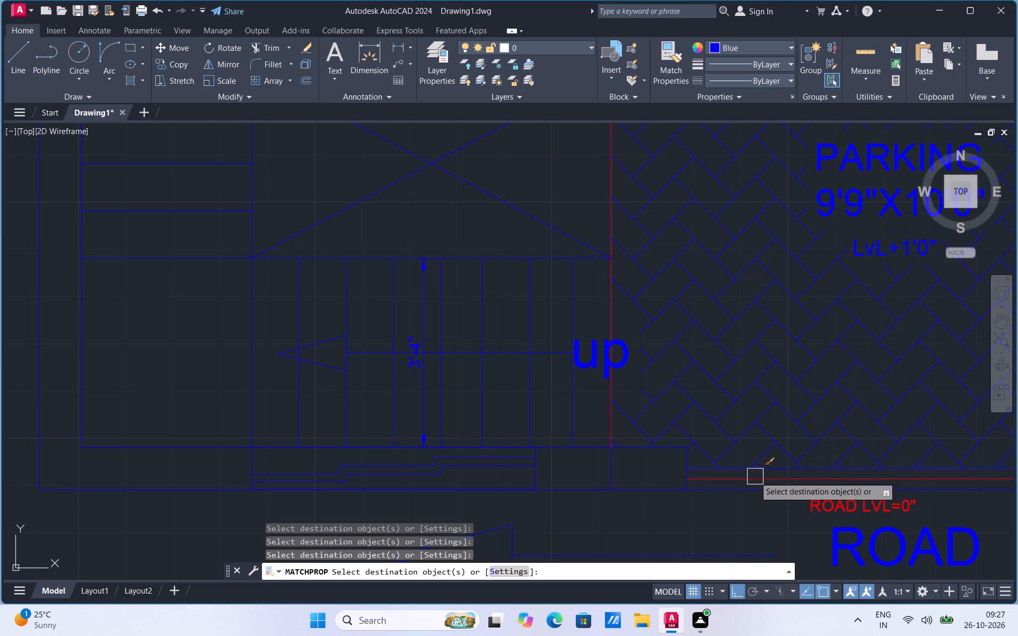
{"action": "left_click_drag", "start_coordinate": [754, 476], "coordinate": [750, 480]}
{"action": "left_click", "coordinate": [750, 480]}
{"action": "left_click", "coordinate": [839, 509]}
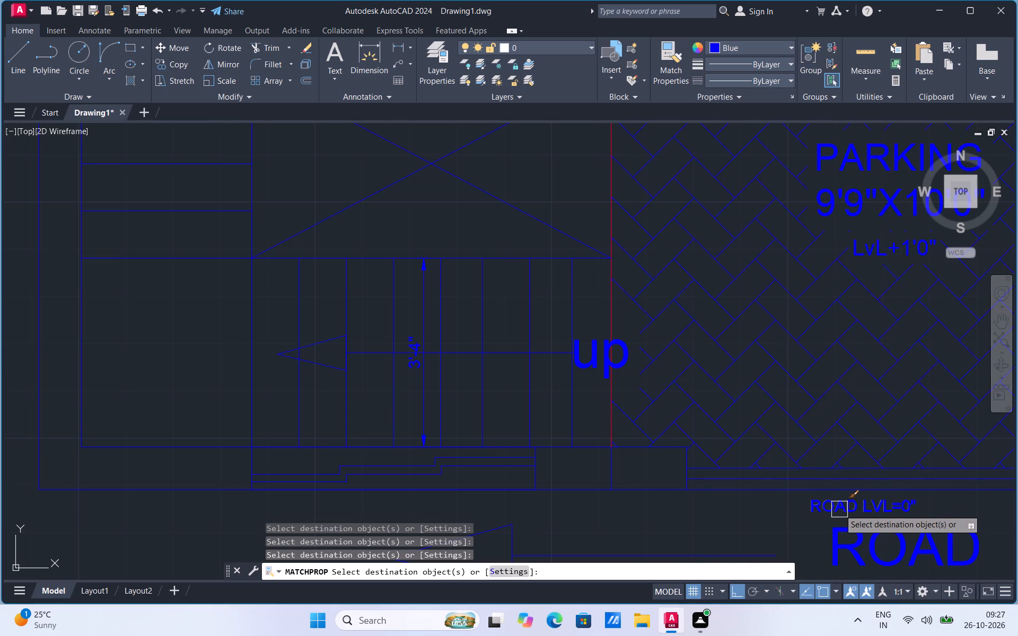
Apply the blue properties to the LvL+1'6" label, the threshold line between living room and parking, and the living room sofa.
{"action": "scroll", "coordinate": [576, 130], "scroll_direction": "down", "scroll_amount": 2}
{"action": "scroll", "coordinate": [526, 244], "scroll_direction": "down", "scroll_amount": 1}
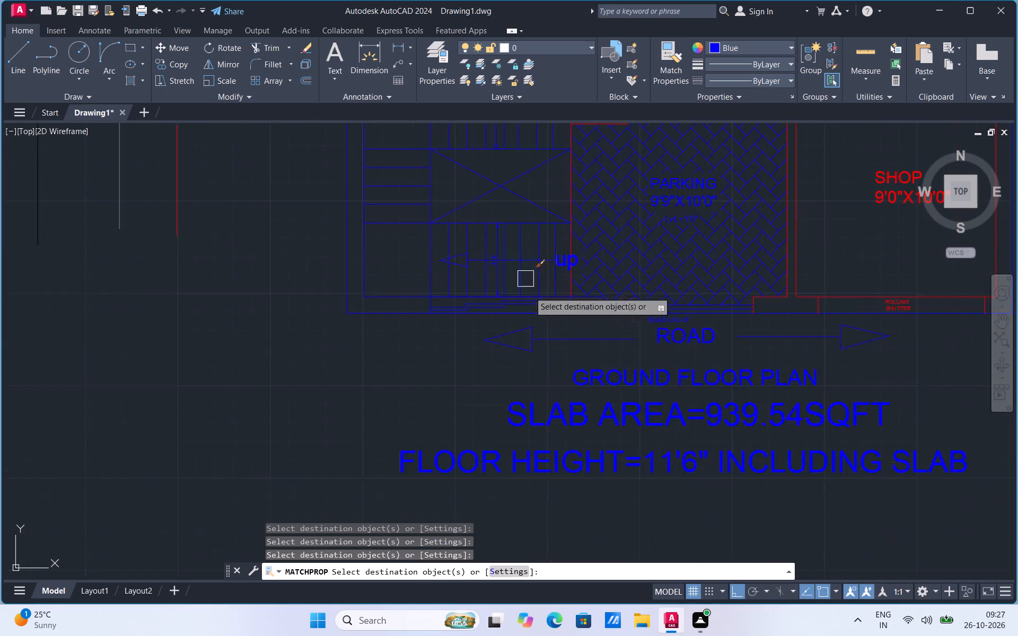
{"action": "scroll", "coordinate": [532, 297], "scroll_direction": "down", "scroll_amount": 1}
{"action": "scroll", "coordinate": [630, 387], "scroll_direction": "down", "scroll_amount": 2}
{"action": "scroll", "coordinate": [677, 270], "scroll_direction": "up", "scroll_amount": 3}
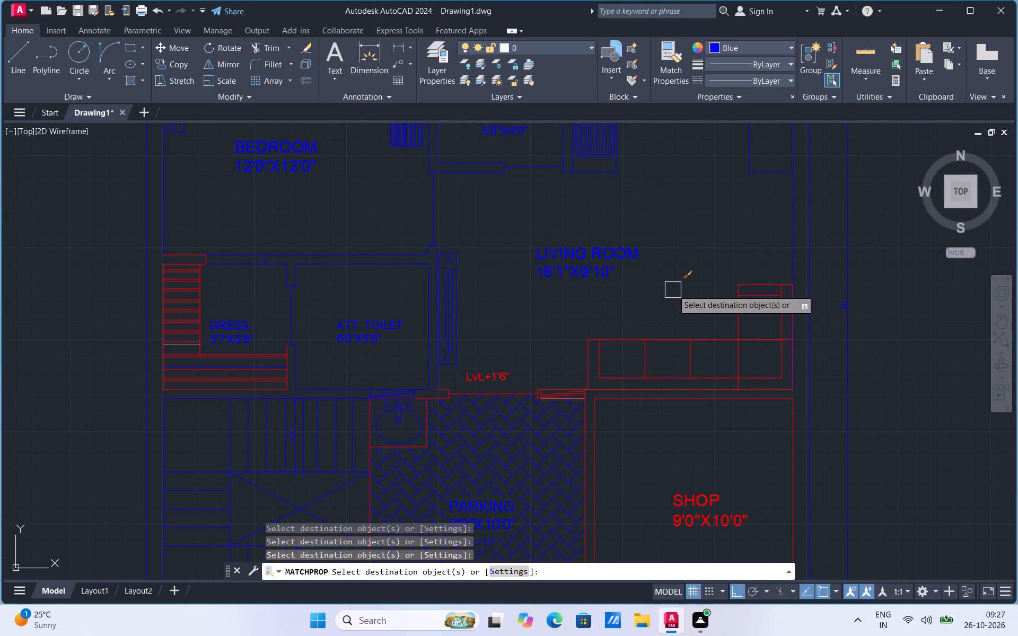
{"action": "left_click", "coordinate": [499, 369]}
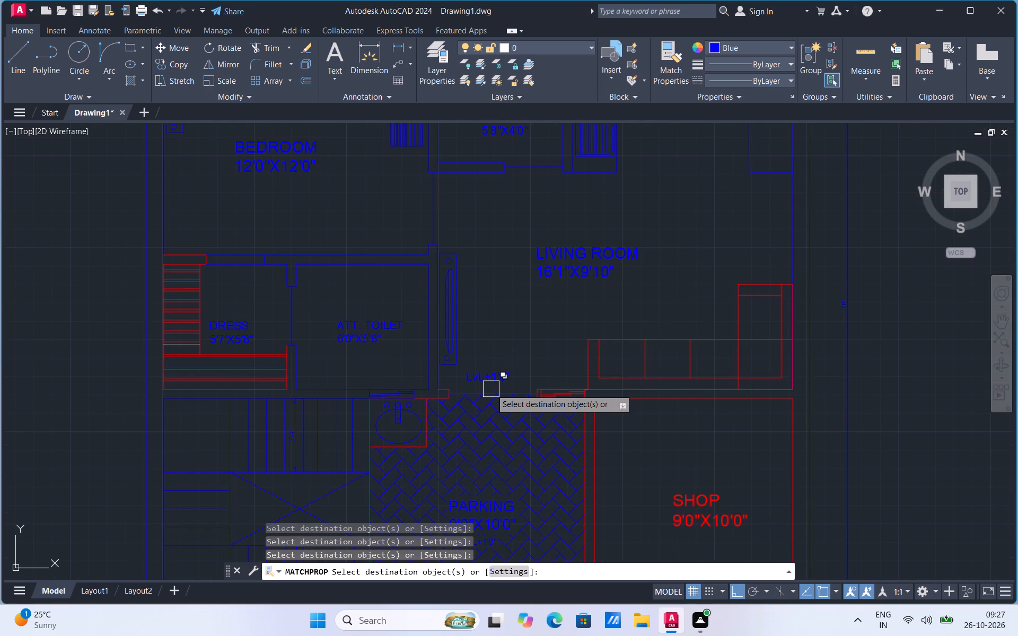
{"action": "left_click", "coordinate": [491, 389]}
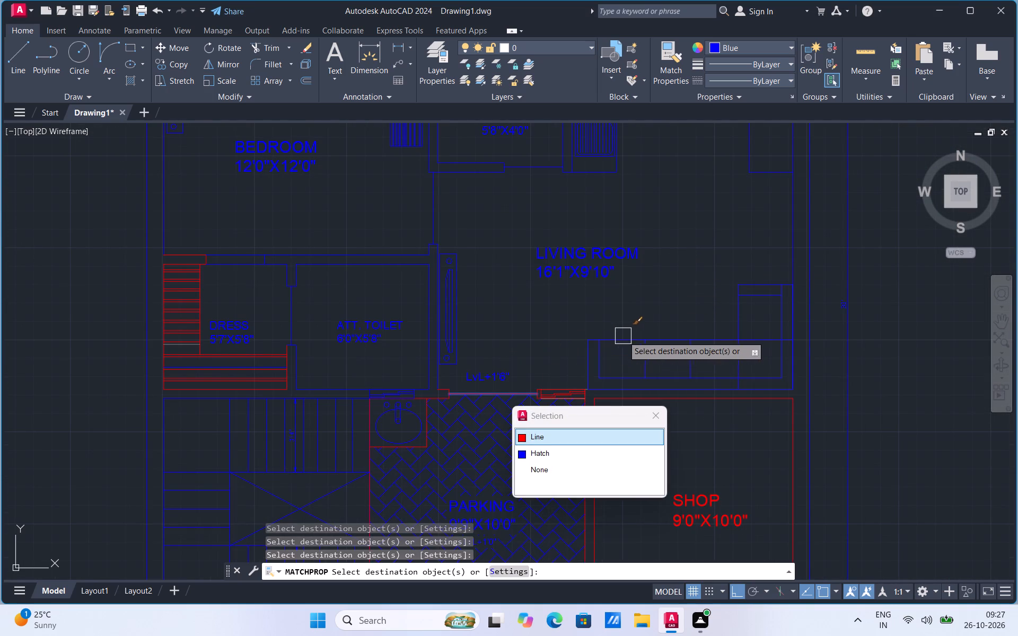
{"action": "left_click", "coordinate": [617, 332]}
Apply the blue properties to the shop's upper and parking-side wall lines and the door pieces at the living room entrance.
{"action": "left_click_drag", "start_coordinate": [604, 399], "coordinate": [602, 407]}
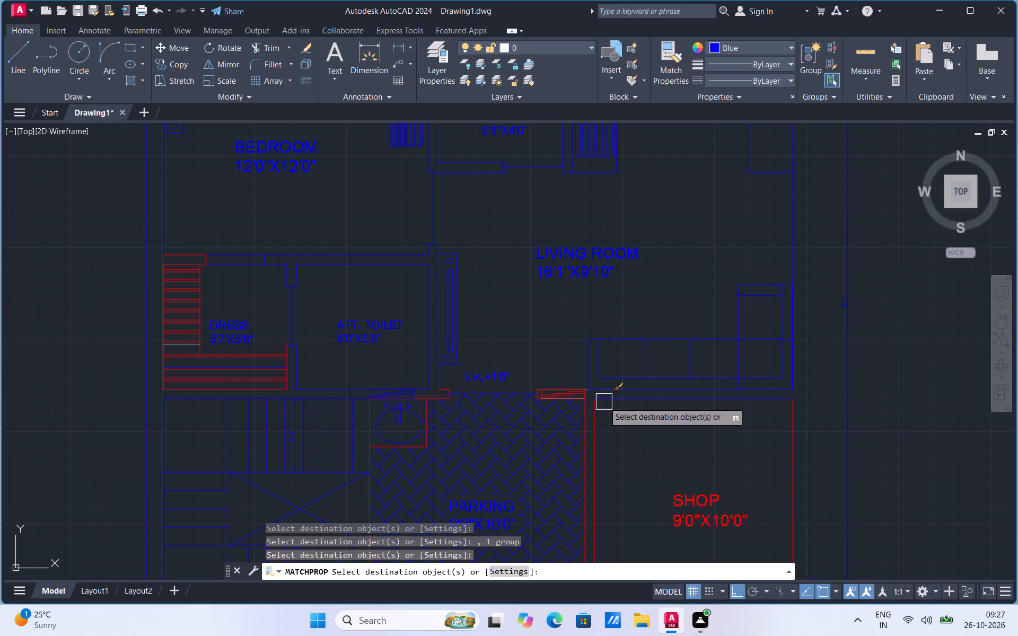
{"action": "left_click_drag", "start_coordinate": [602, 407], "coordinate": [598, 425]}
{"action": "left_click_drag", "start_coordinate": [598, 425], "coordinate": [584, 425]}
{"action": "left_click", "coordinate": [584, 425]}
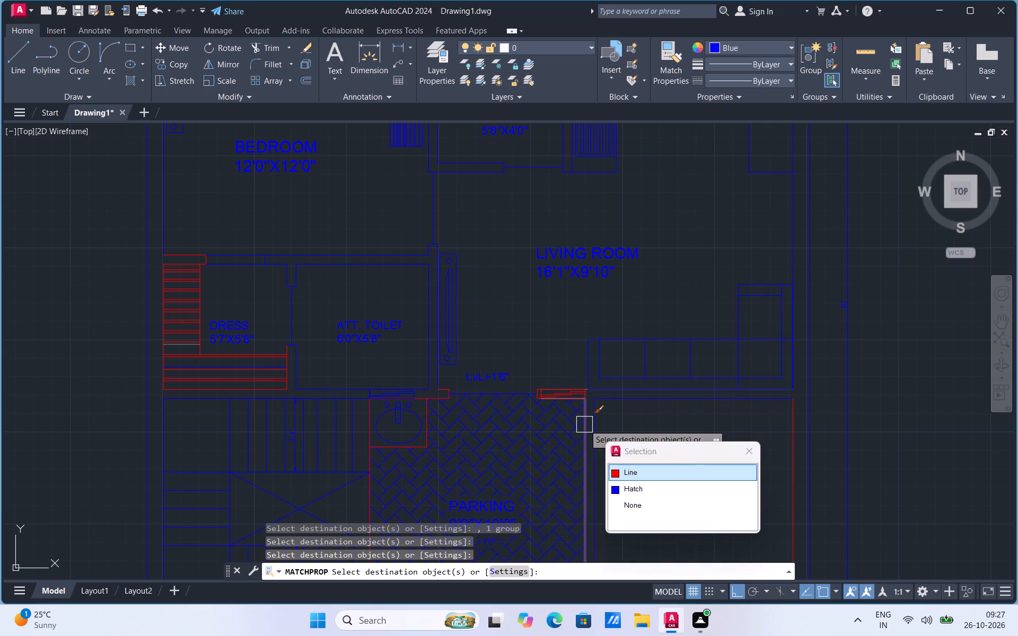
{"action": "left_click", "coordinate": [559, 391]}
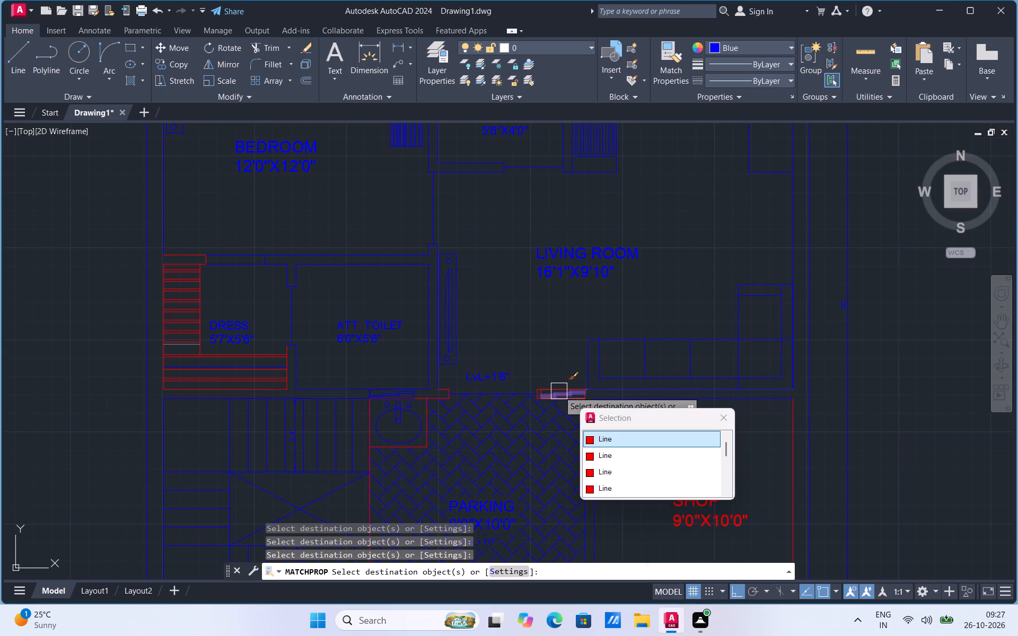
{"action": "left_click", "coordinate": [361, 445]}
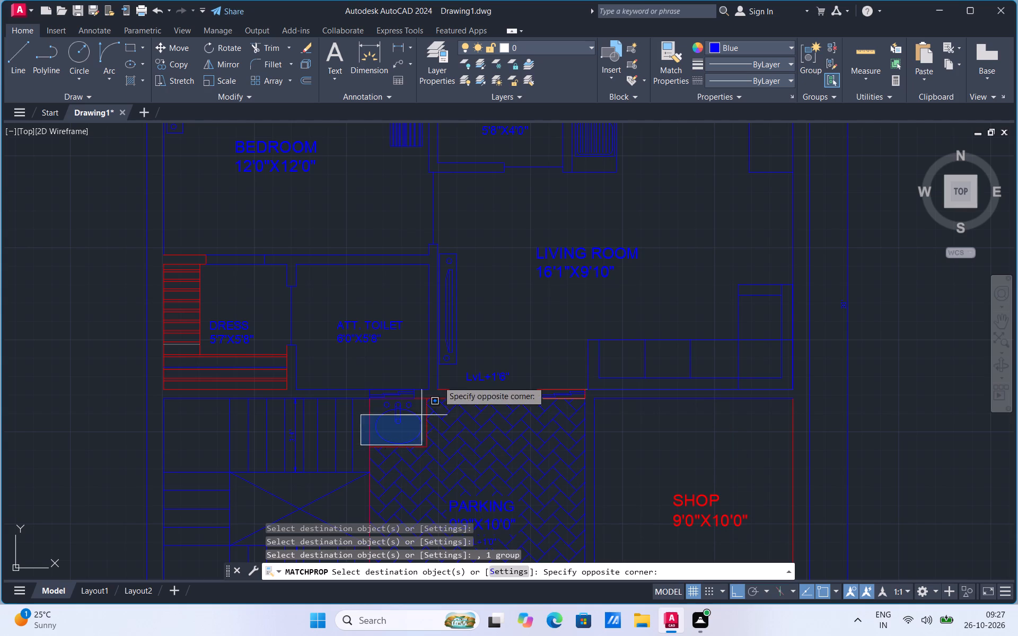
{"action": "left_click", "coordinate": [479, 363]}
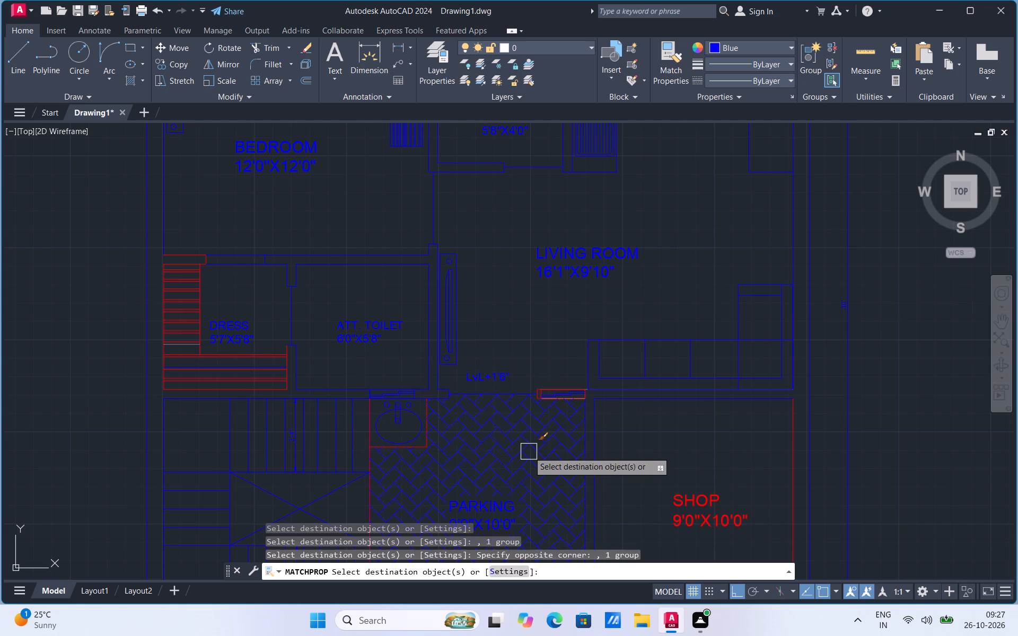
Apply the blue properties to everything still red in the lower half of the plan with one window selection.
{"action": "scroll", "coordinate": [519, 352], "scroll_direction": "down", "scroll_amount": 2}
{"action": "left_click", "coordinate": [349, 478]}
{"action": "left_click", "coordinate": [709, 302]}
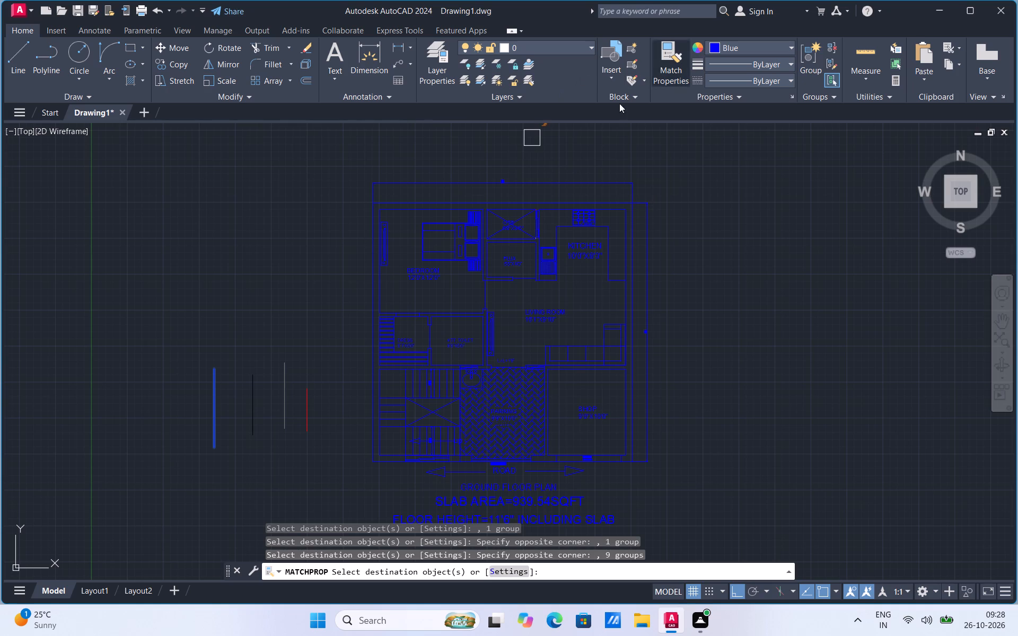
Remove the blue, black, white and red sample lines beside the plan using Trim.
{"action": "left_click", "coordinate": [273, 46]}
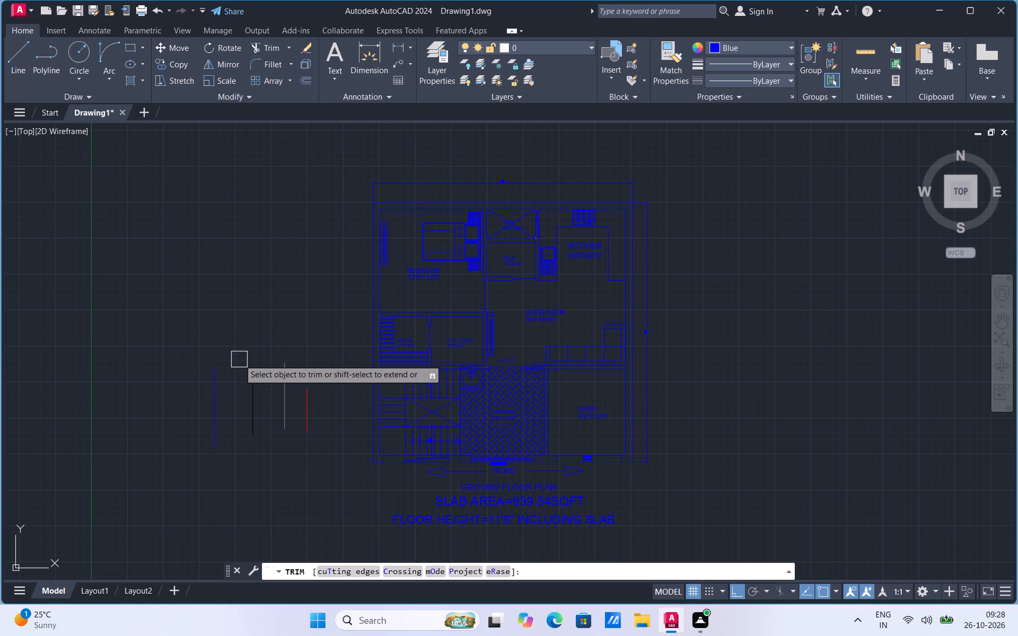
{"action": "left_click", "coordinate": [218, 402]}
{"action": "left_click", "coordinate": [254, 390]}
{"action": "left_click", "coordinate": [286, 381]}
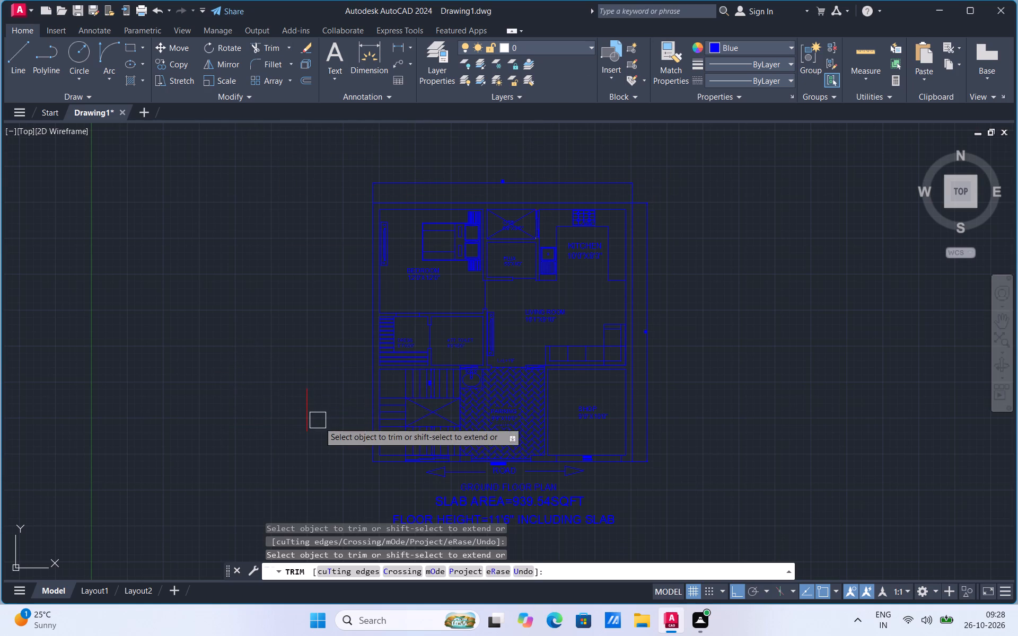
{"action": "left_click", "coordinate": [306, 406]}
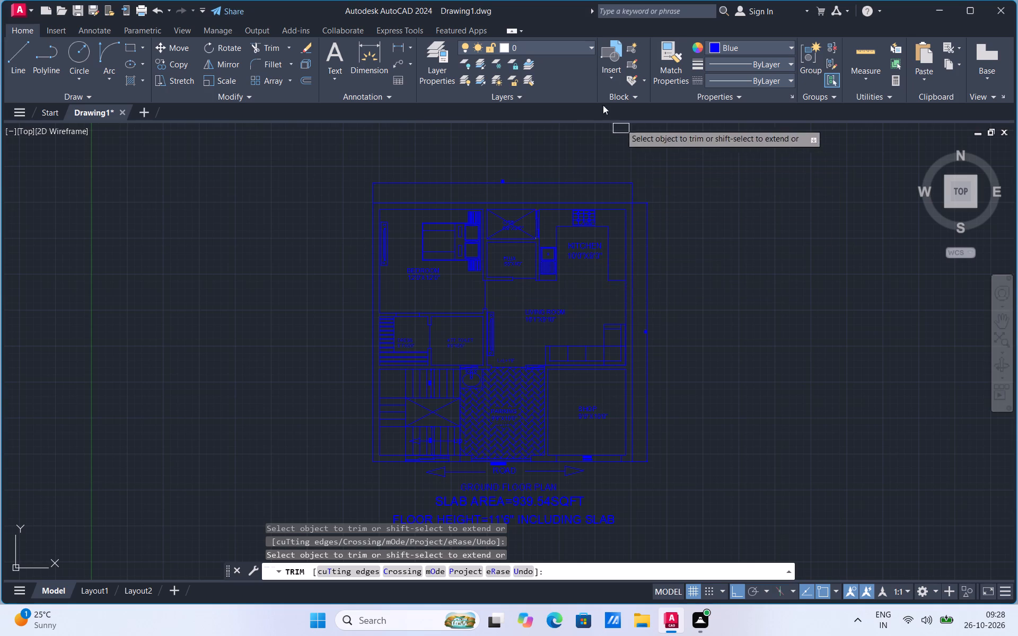
Draw a short vertical sample line beside the plan in yellow, colour 248,215,49.
{"action": "left_click", "coordinate": [715, 49]}
{"action": "left_click", "coordinate": [715, 93]}
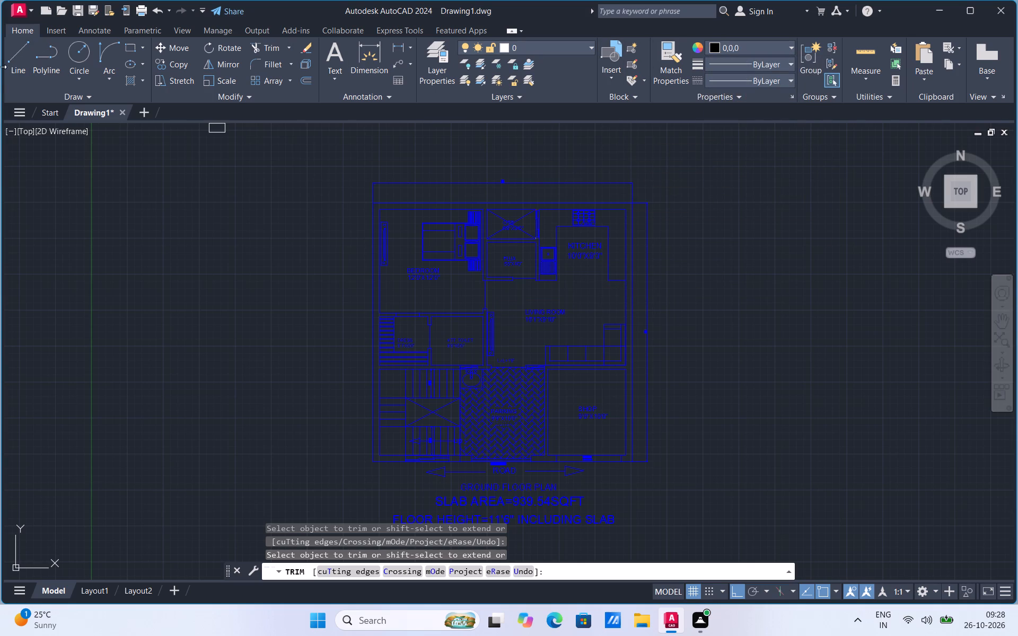
{"action": "left_click", "coordinate": [21, 69]}
{"action": "left_click", "coordinate": [717, 46]}
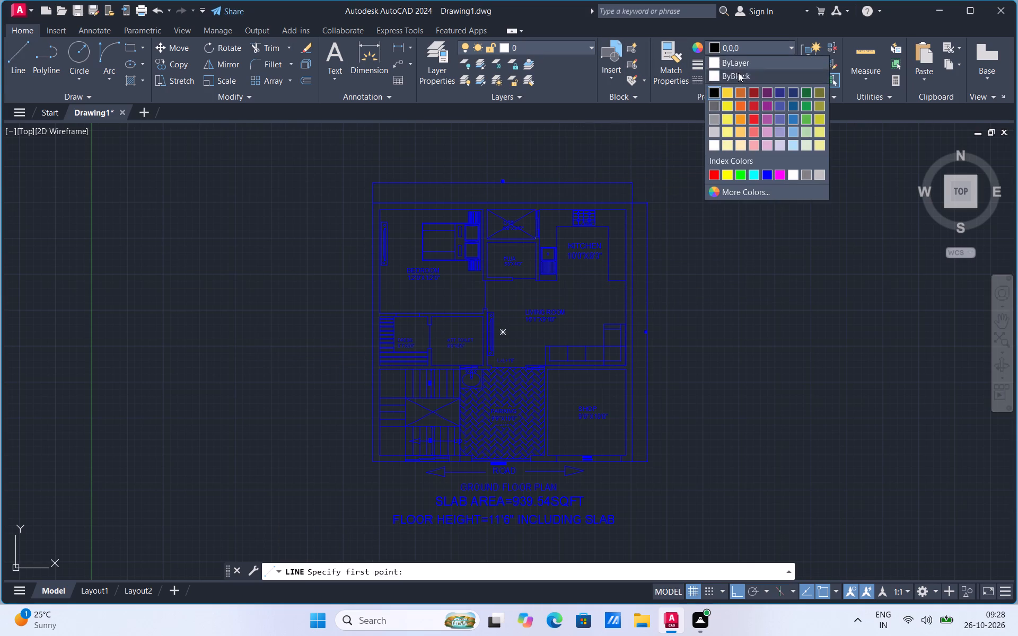
{"action": "left_click", "coordinate": [728, 95]}
{"action": "left_click", "coordinate": [312, 396]}
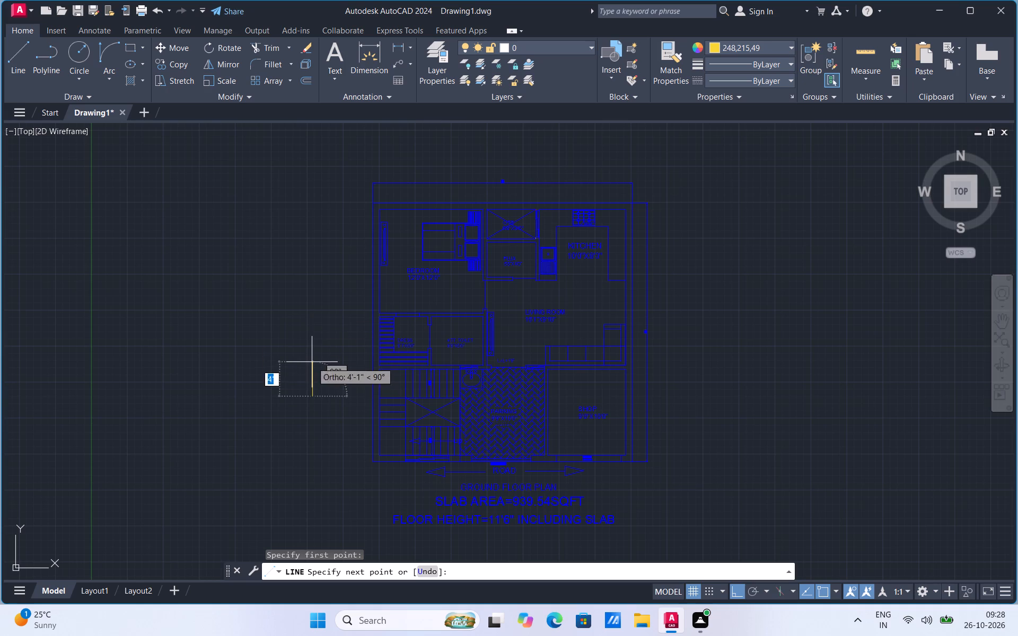
{"action": "left_click", "coordinate": [312, 367]}
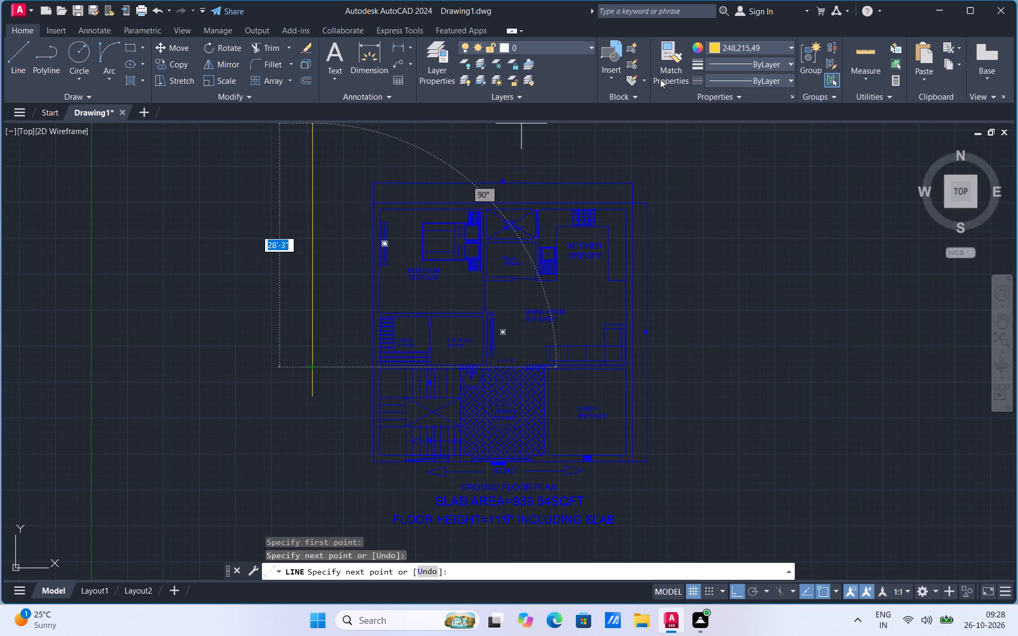
Match the yellow sample line's properties onto the bedroom's bed, wall unit, label and left and top walls, plus the outer wall outline.
{"action": "left_click", "coordinate": [660, 79]}
{"action": "left_click", "coordinate": [314, 373]}
{"action": "scroll", "coordinate": [427, 254], "scroll_direction": "up", "scroll_amount": 2}
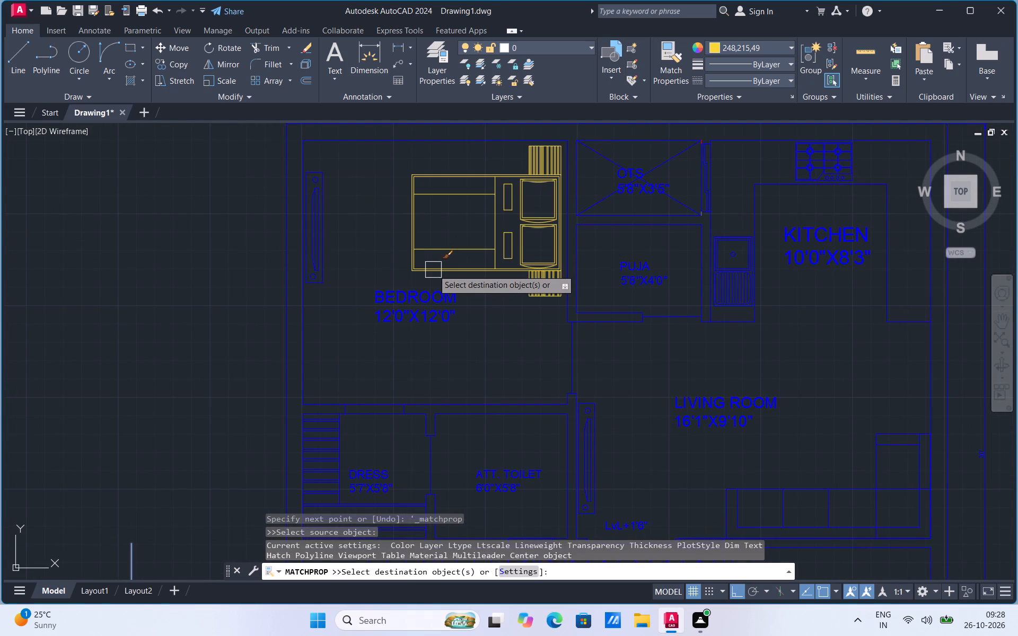
{"action": "left_click_drag", "start_coordinate": [433, 270], "coordinate": [396, 331]}
{"action": "left_click", "coordinate": [396, 331]}
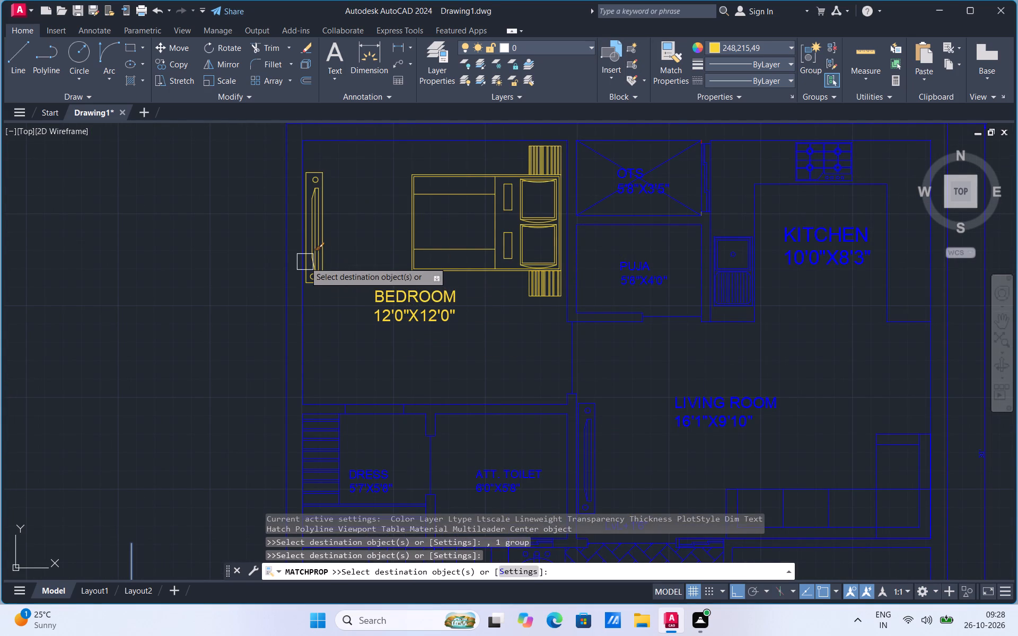
{"action": "left_click", "coordinate": [305, 262]}
{"action": "left_click", "coordinate": [306, 294]}
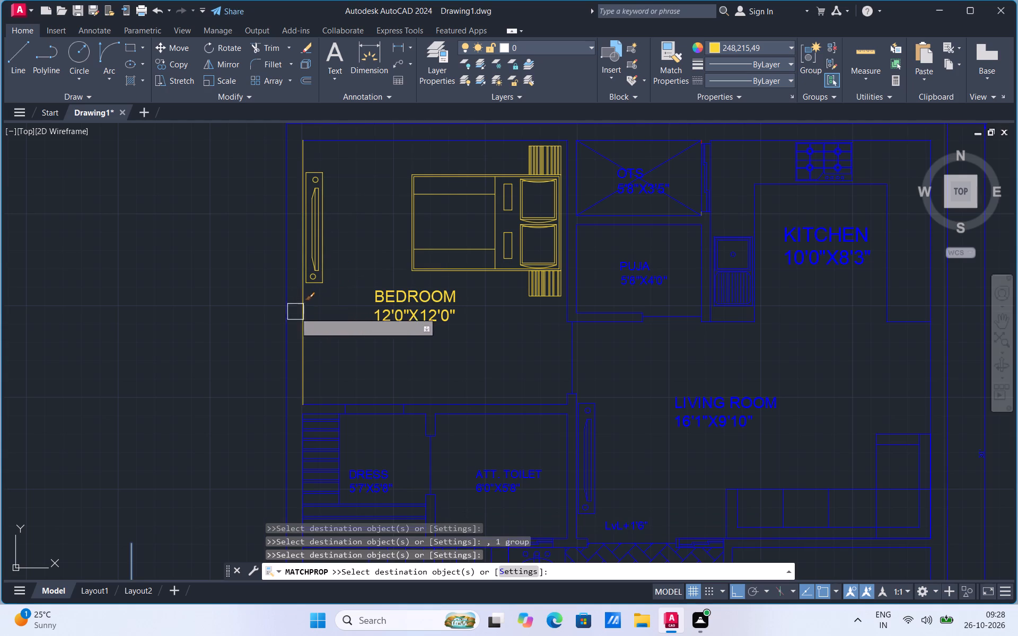
{"action": "left_click", "coordinate": [289, 320]}
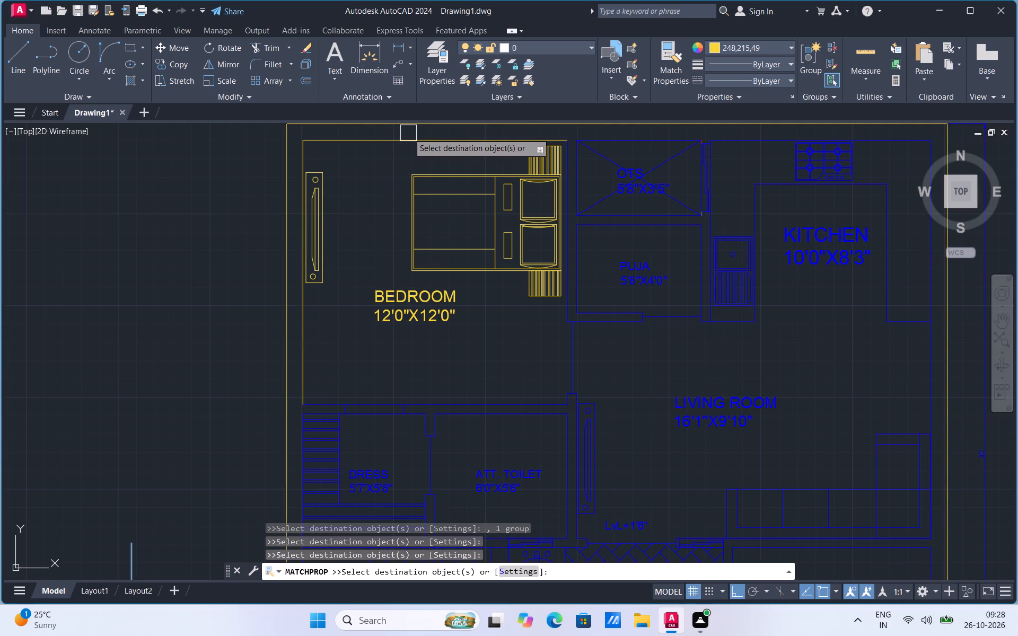
{"action": "left_click", "coordinate": [408, 133]}
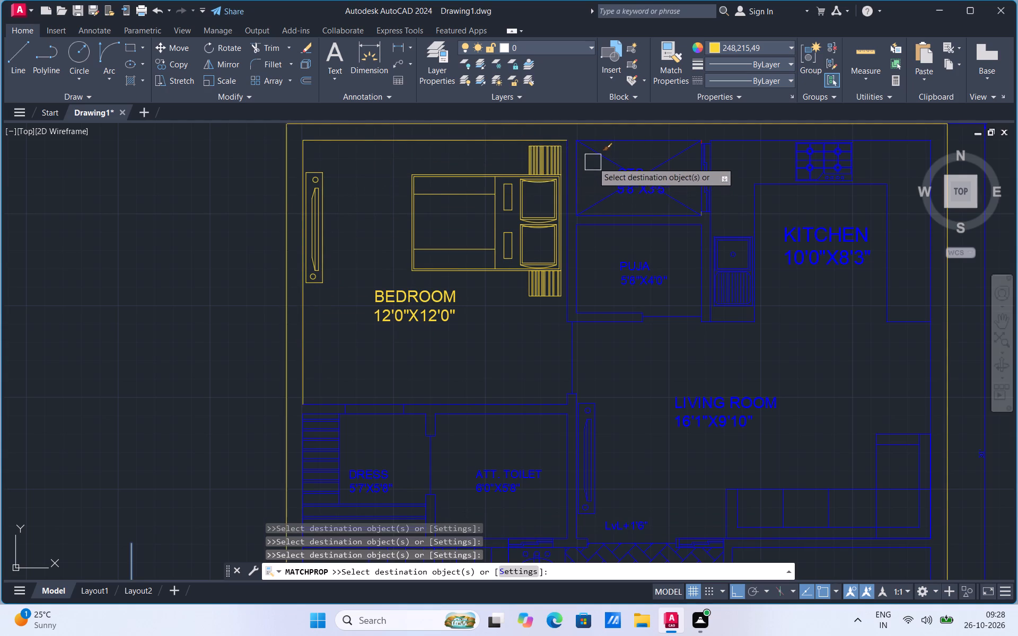
Apply the yellow properties to the OTS's crossed diagonals, label and surrounding lines, plus the adjoining bedroom wall edge.
{"action": "left_click_drag", "start_coordinate": [599, 157], "coordinate": [625, 142]}
{"action": "left_click_drag", "start_coordinate": [625, 142], "coordinate": [661, 162]}
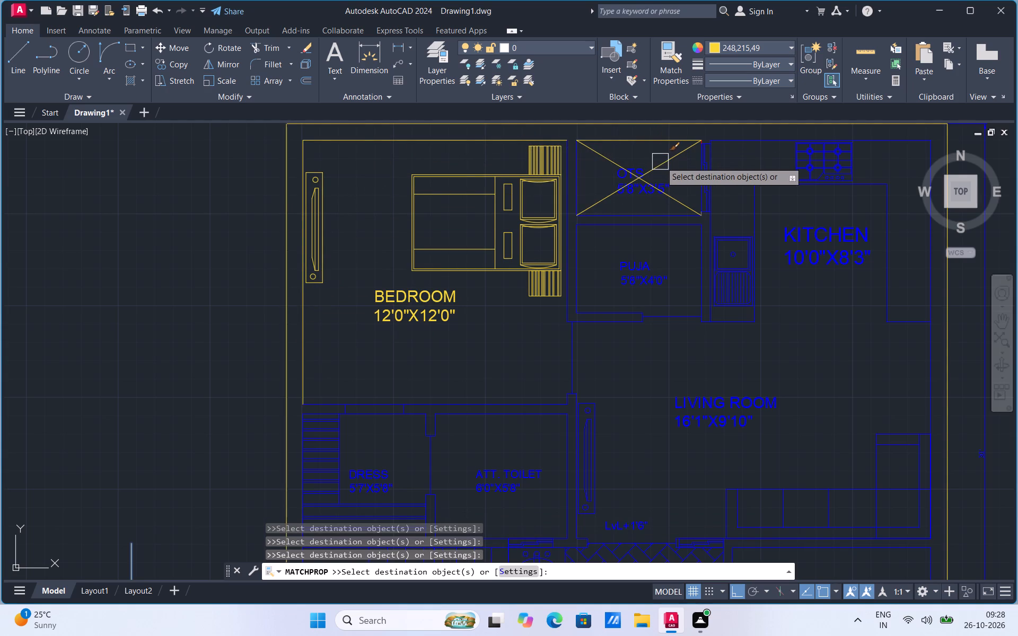
{"action": "left_click", "coordinate": [661, 162]}
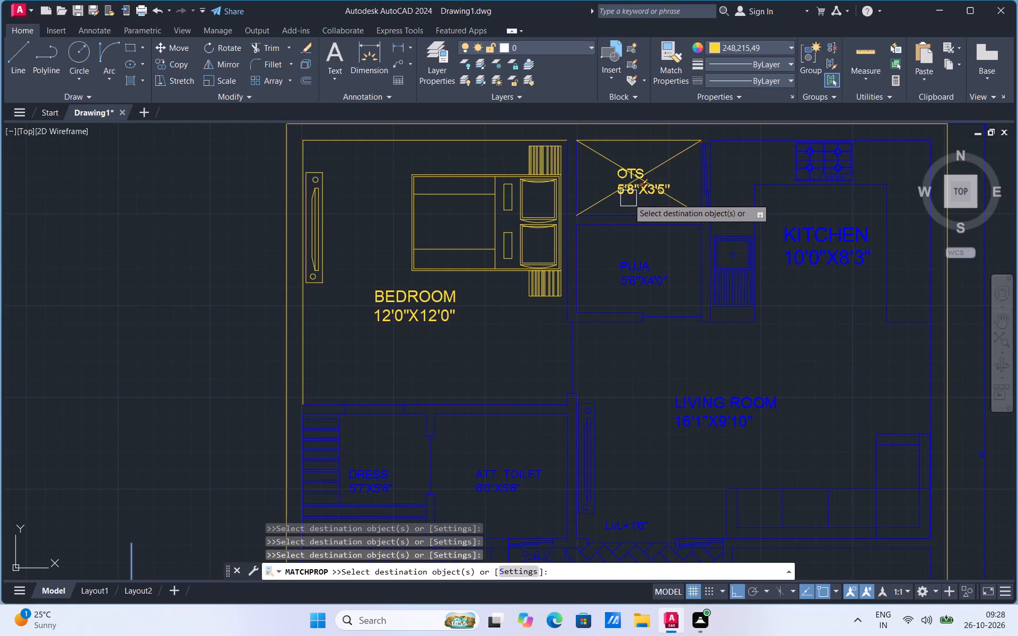
{"action": "left_click_drag", "start_coordinate": [628, 198], "coordinate": [577, 191]}
{"action": "left_click_drag", "start_coordinate": [577, 191], "coordinate": [565, 220]}
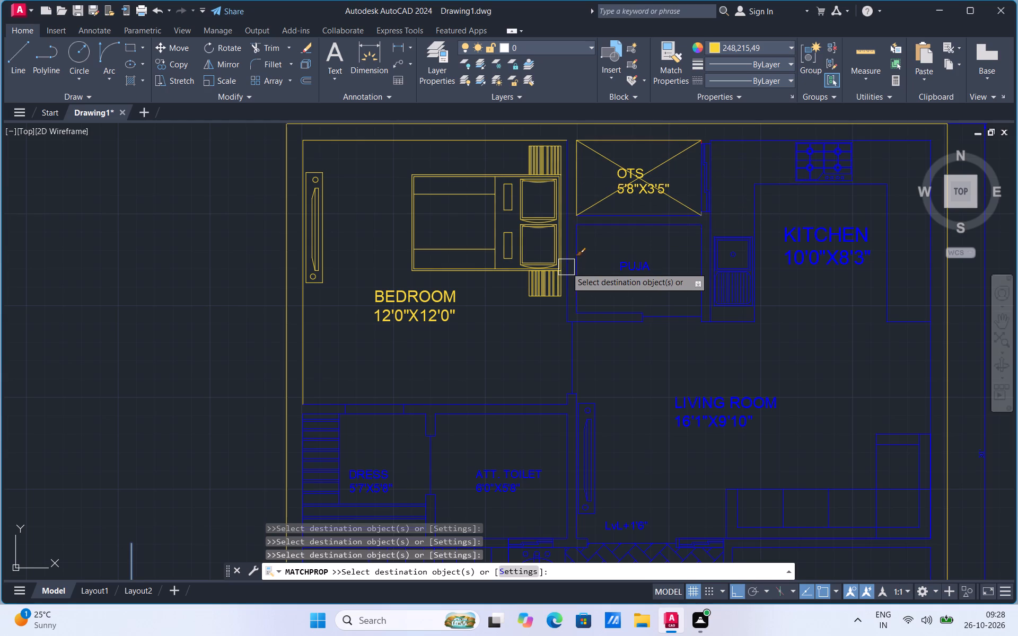
Apply the yellow properties to the plan's overall dimensions and the kitchen's top wall, stove, upper counter edge and sink unit.
{"action": "scroll", "coordinate": [331, 340], "scroll_direction": "down", "scroll_amount": 2}
{"action": "scroll", "coordinate": [449, 311], "scroll_direction": "up", "scroll_amount": 1}
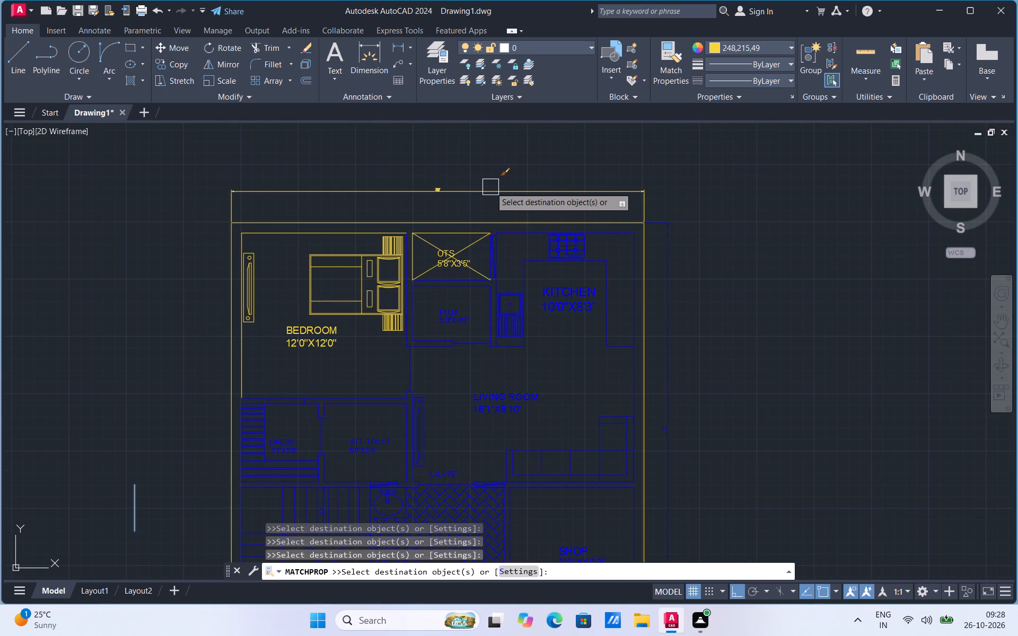
{"action": "left_click_drag", "start_coordinate": [490, 187], "coordinate": [665, 283]}
{"action": "left_click_drag", "start_coordinate": [665, 283], "coordinate": [610, 228]}
{"action": "left_click_drag", "start_coordinate": [610, 228], "coordinate": [595, 260]}
{"action": "left_click_drag", "start_coordinate": [595, 260], "coordinate": [578, 250]}
{"action": "left_click_drag", "start_coordinate": [578, 250], "coordinate": [522, 308]}
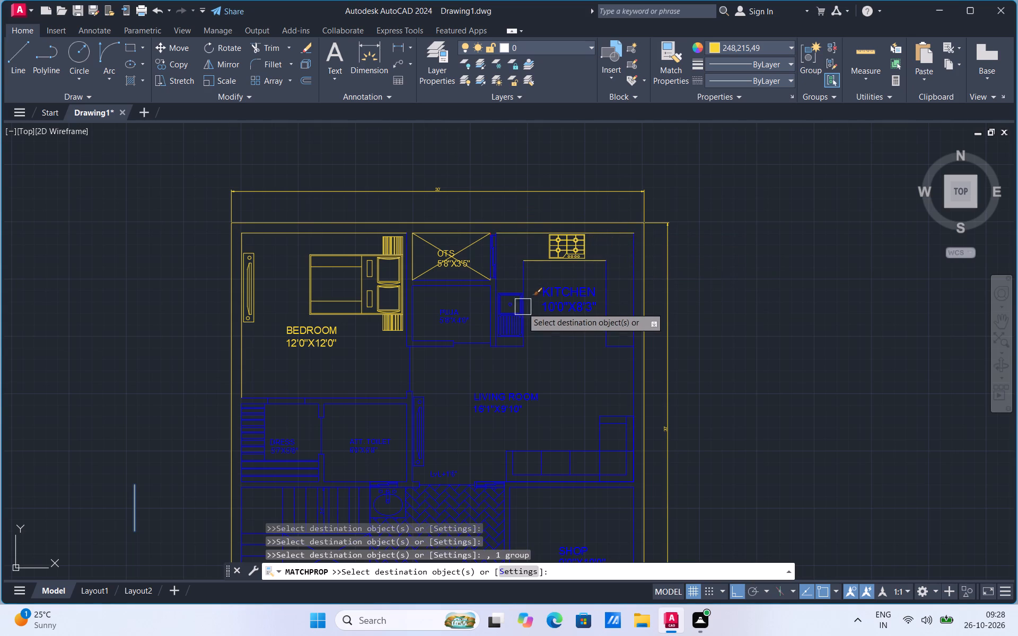
{"action": "left_click_drag", "start_coordinate": [522, 308], "coordinate": [521, 314]}
{"action": "left_click_drag", "start_coordinate": [521, 314], "coordinate": [487, 299]}
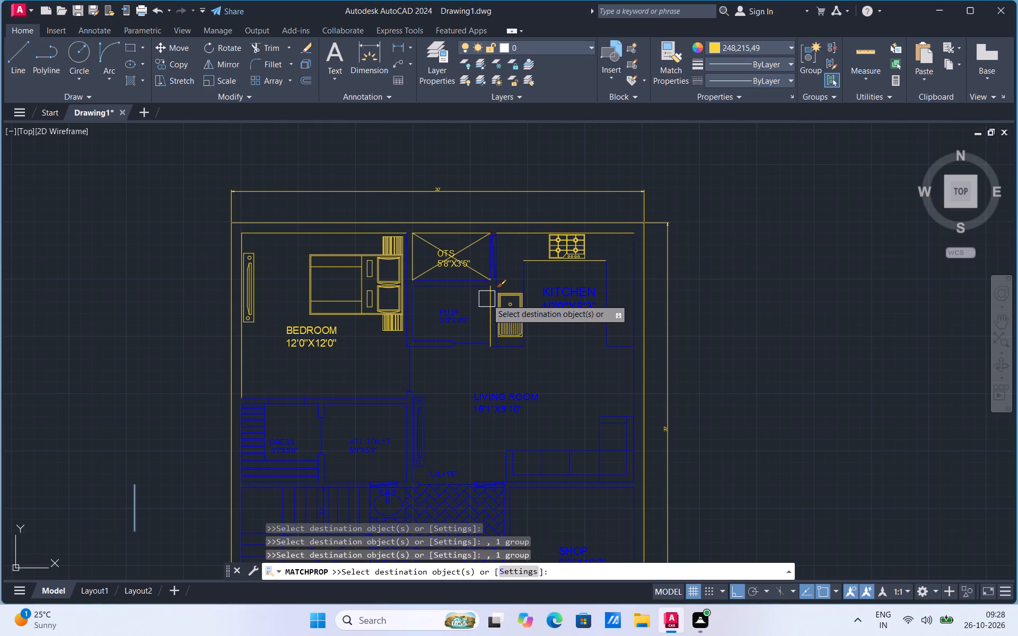
Apply the yellow properties to the puja room's walls and label and the line between the bedroom and living room.
{"action": "left_click_drag", "start_coordinate": [487, 299], "coordinate": [471, 287]}
{"action": "left_click_drag", "start_coordinate": [471, 287], "coordinate": [418, 306]}
{"action": "left_click_drag", "start_coordinate": [418, 306], "coordinate": [452, 313]}
{"action": "left_click_drag", "start_coordinate": [452, 313], "coordinate": [429, 337]}
{"action": "left_click_drag", "start_coordinate": [429, 337], "coordinate": [427, 343]}
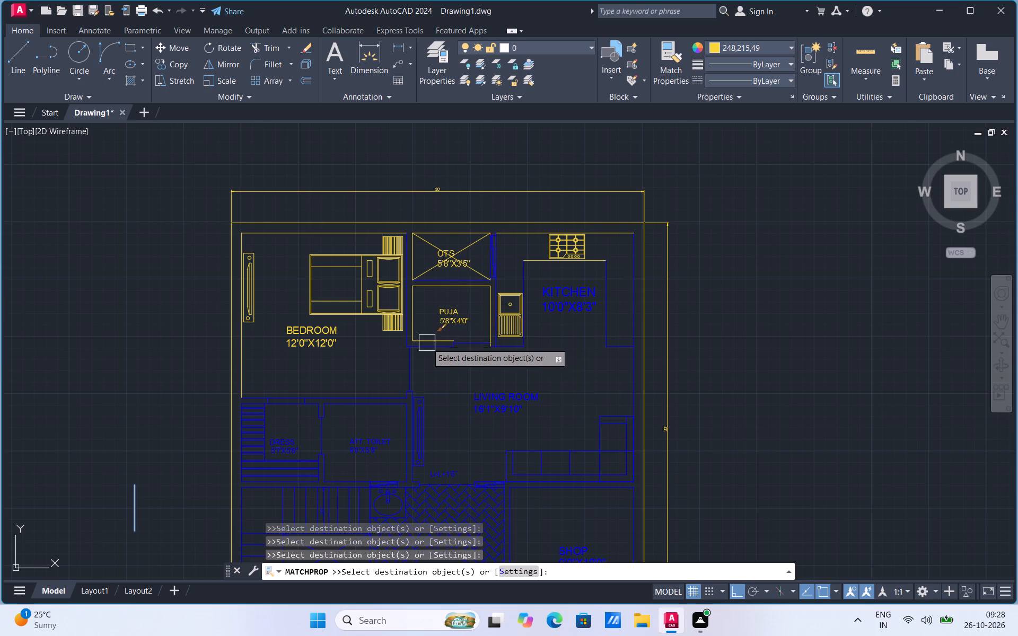
{"action": "left_click_drag", "start_coordinate": [427, 343], "coordinate": [426, 346]}
{"action": "left_click_drag", "start_coordinate": [426, 346], "coordinate": [413, 361]}
{"action": "left_click_drag", "start_coordinate": [413, 361], "coordinate": [400, 335]}
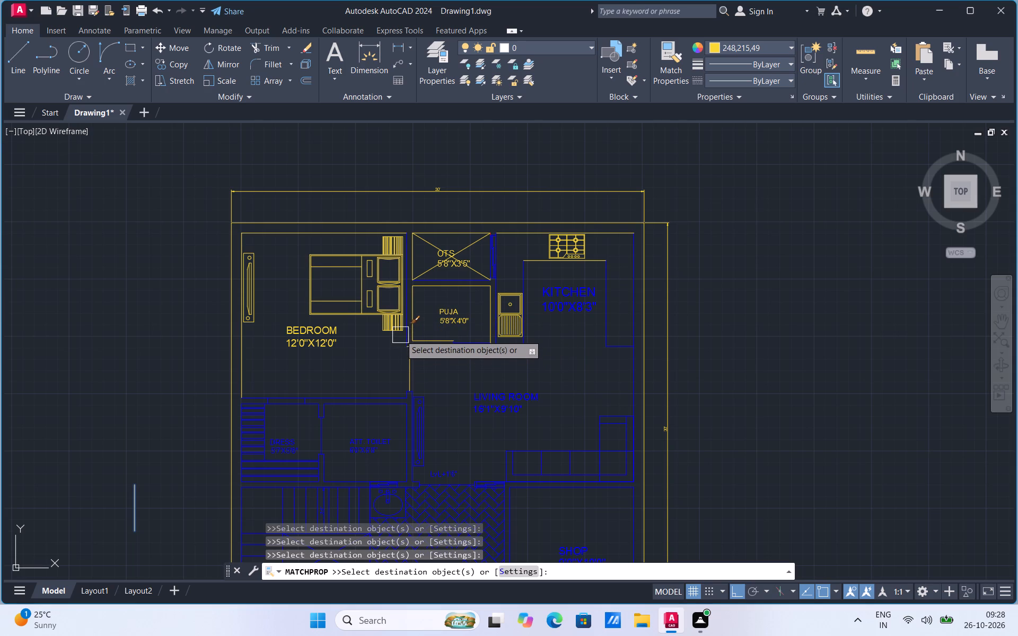
{"action": "left_click_drag", "start_coordinate": [400, 335], "coordinate": [402, 331]}
Apply the yellow properties to the kitchen label, remaining counter edges, right wall and OTS window, plus the OTS base and puja door lines.
{"action": "left_click_drag", "start_coordinate": [546, 294], "coordinate": [519, 279]}
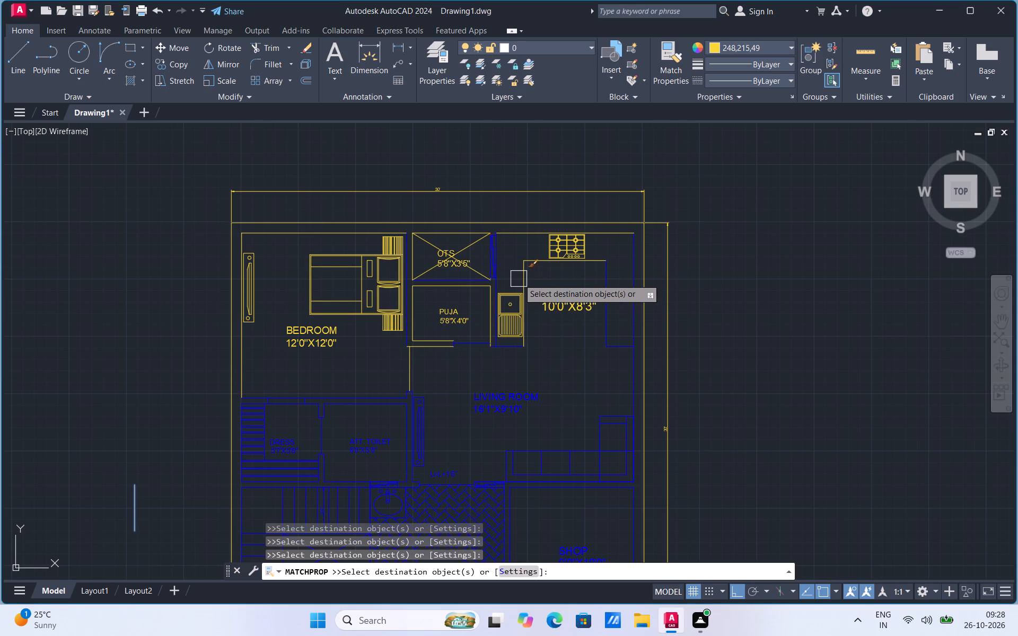
{"action": "left_click_drag", "start_coordinate": [519, 279], "coordinate": [492, 270]}
{"action": "left_click", "coordinate": [494, 260]}
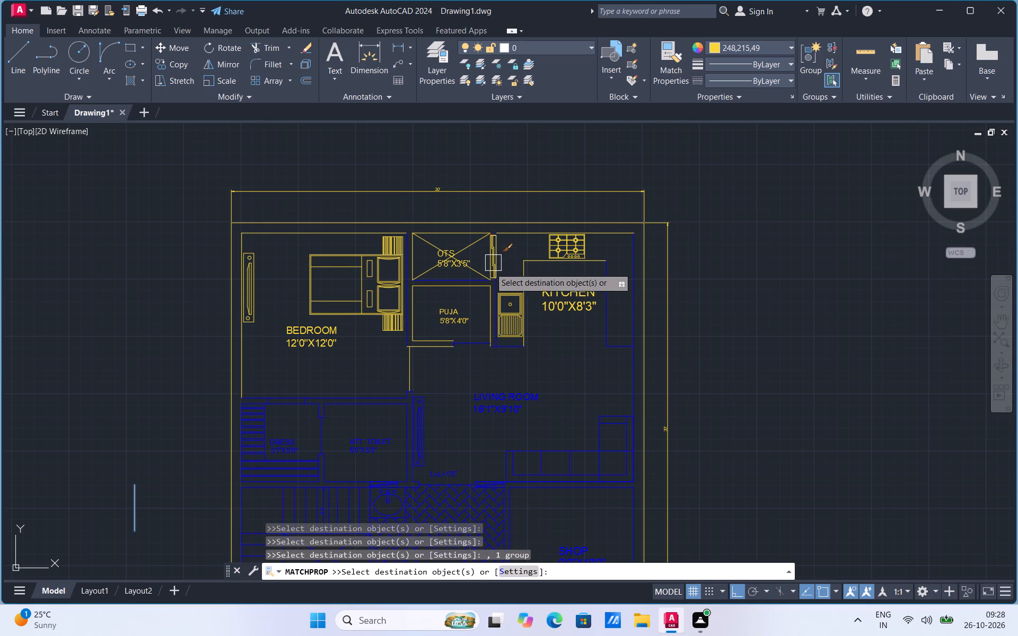
{"action": "left_click_drag", "start_coordinate": [460, 277], "coordinate": [478, 338]}
{"action": "left_click_drag", "start_coordinate": [478, 338], "coordinate": [666, 315]}
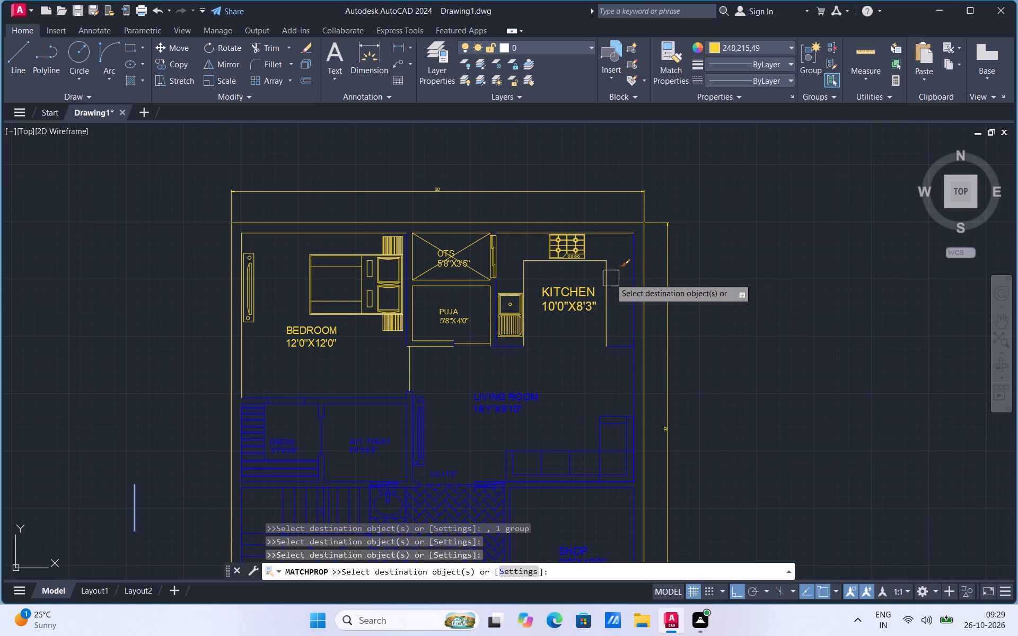
{"action": "left_click_drag", "start_coordinate": [607, 279], "coordinate": [635, 269]}
{"action": "left_click_drag", "start_coordinate": [635, 269], "coordinate": [619, 344]}
{"action": "left_click_drag", "start_coordinate": [619, 344], "coordinate": [515, 349]}
{"action": "left_click_drag", "start_coordinate": [515, 349], "coordinate": [407, 285]}
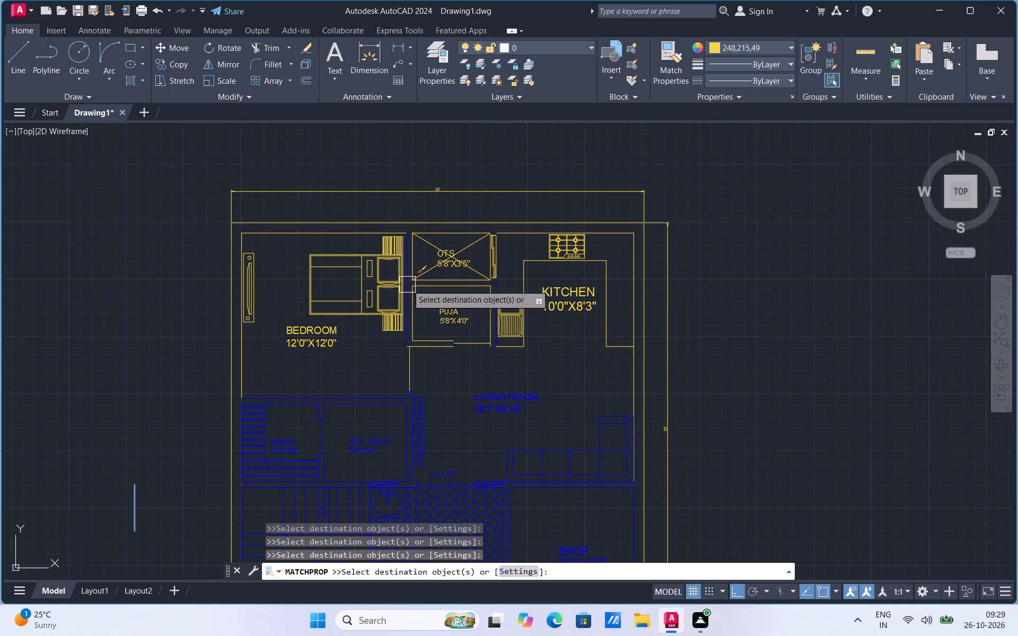
{"action": "left_click_drag", "start_coordinate": [407, 285], "coordinate": [410, 278]}
Apply the yellow properties to the remaining vertical wall pieces on both sides of the OTS and puja room.
{"action": "scroll", "coordinate": [410, 278], "scroll_direction": "up", "scroll_amount": 3}
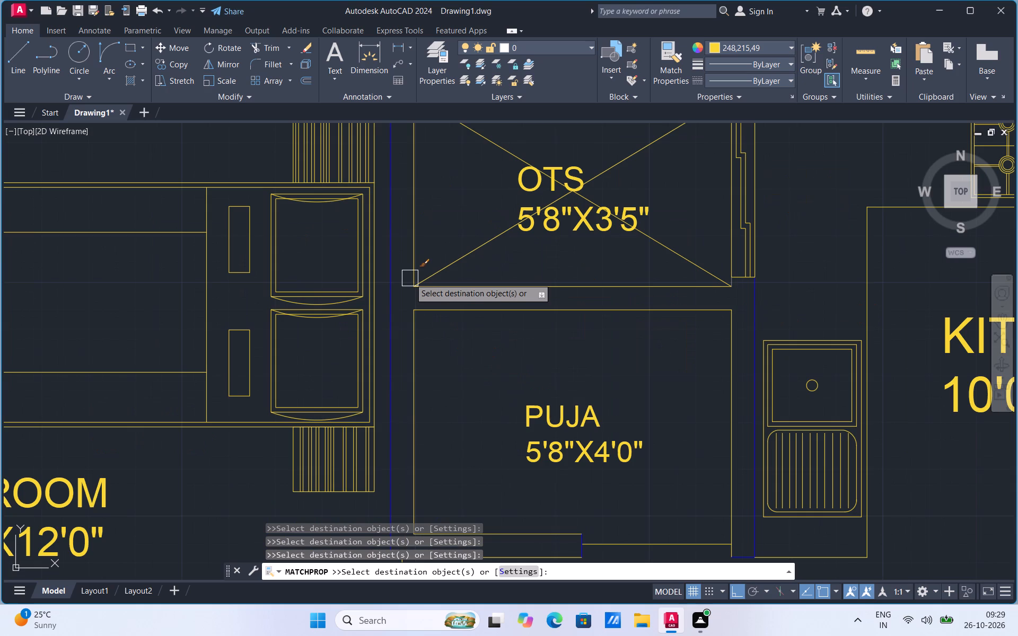
{"action": "left_click", "coordinate": [385, 268]}
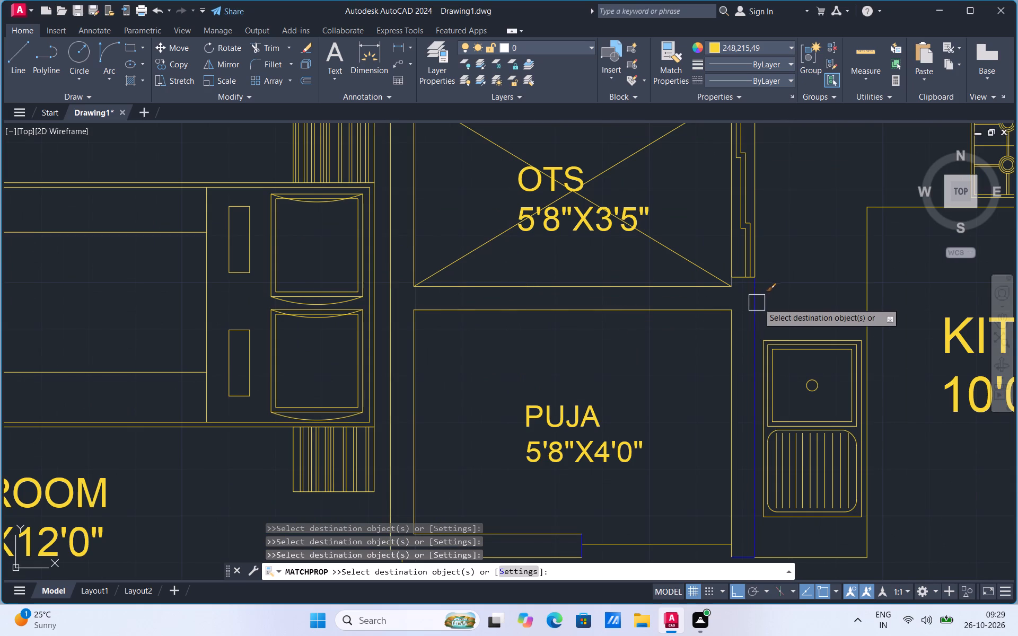
{"action": "scroll", "coordinate": [758, 305], "scroll_direction": "down", "scroll_amount": 1}
{"action": "scroll", "coordinate": [743, 161], "scroll_direction": "up", "scroll_amount": 1}
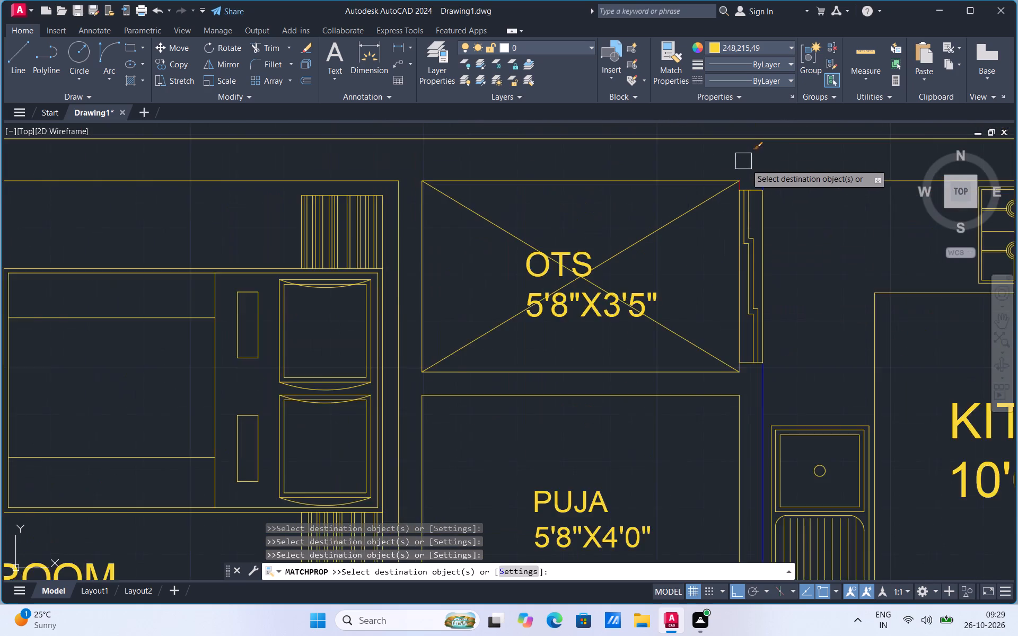
{"action": "scroll", "coordinate": [755, 176], "scroll_direction": "up", "scroll_amount": 2}
{"action": "left_click", "coordinate": [779, 204]}
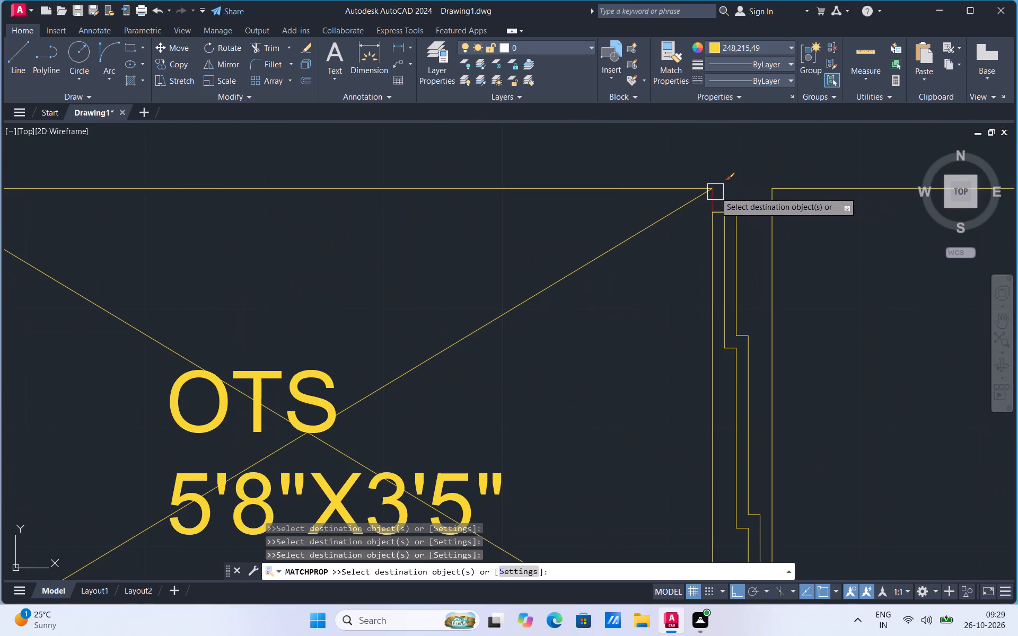
{"action": "left_click", "coordinate": [713, 200]}
{"action": "scroll", "coordinate": [651, 245], "scroll_direction": "down", "scroll_amount": 2}
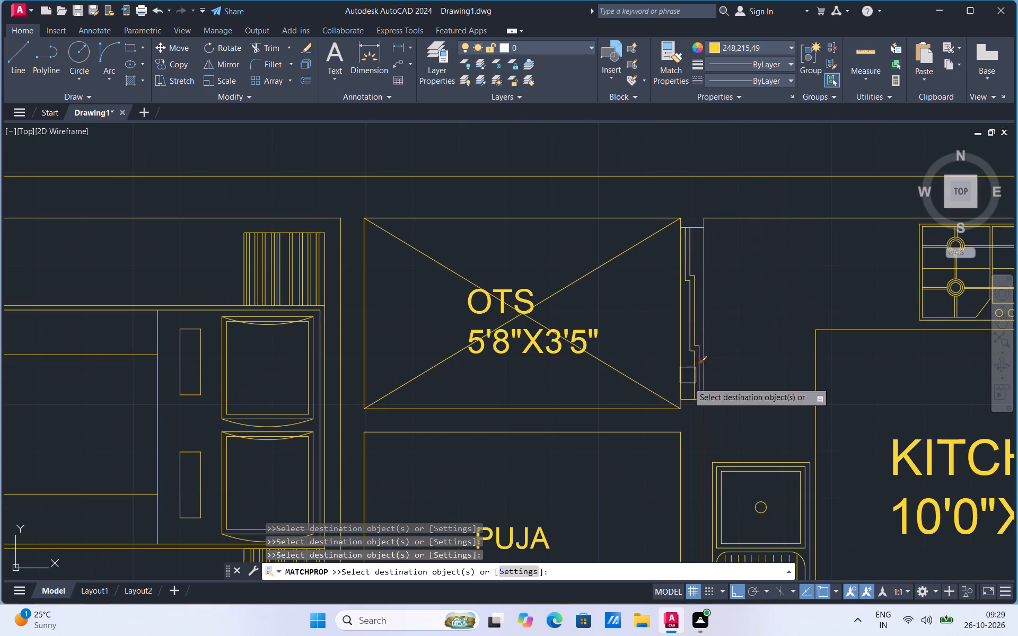
{"action": "left_click", "coordinate": [700, 422]}
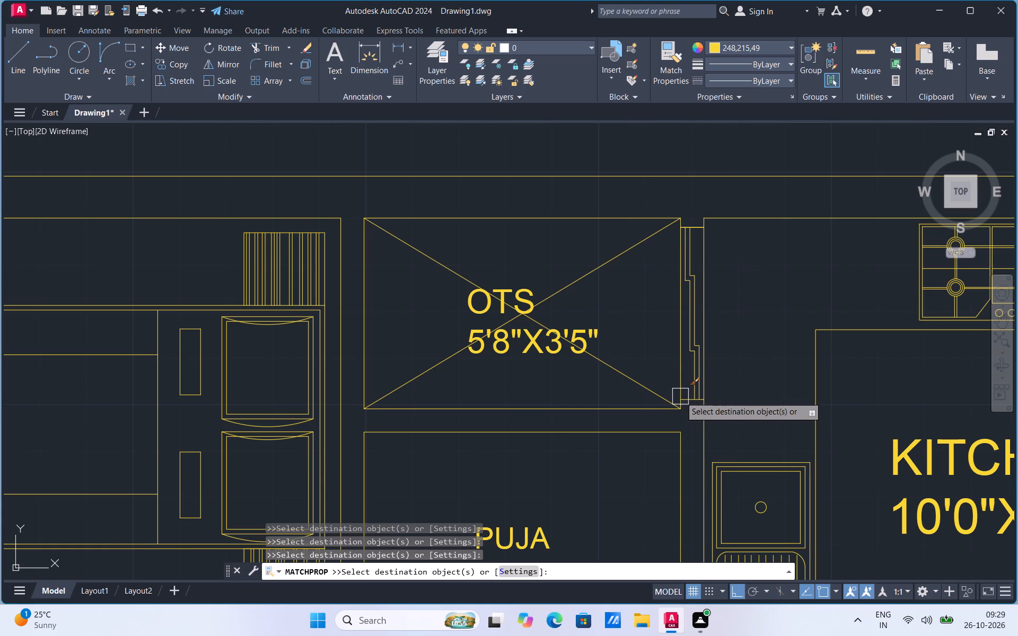
{"action": "left_click", "coordinate": [680, 396]}
Apply the yellow properties to the short wall end pieces at the puja room's door opening.
{"action": "scroll", "coordinate": [701, 327], "scroll_direction": "down", "scroll_amount": 3}
{"action": "scroll", "coordinate": [637, 415], "scroll_direction": "up", "scroll_amount": 2}
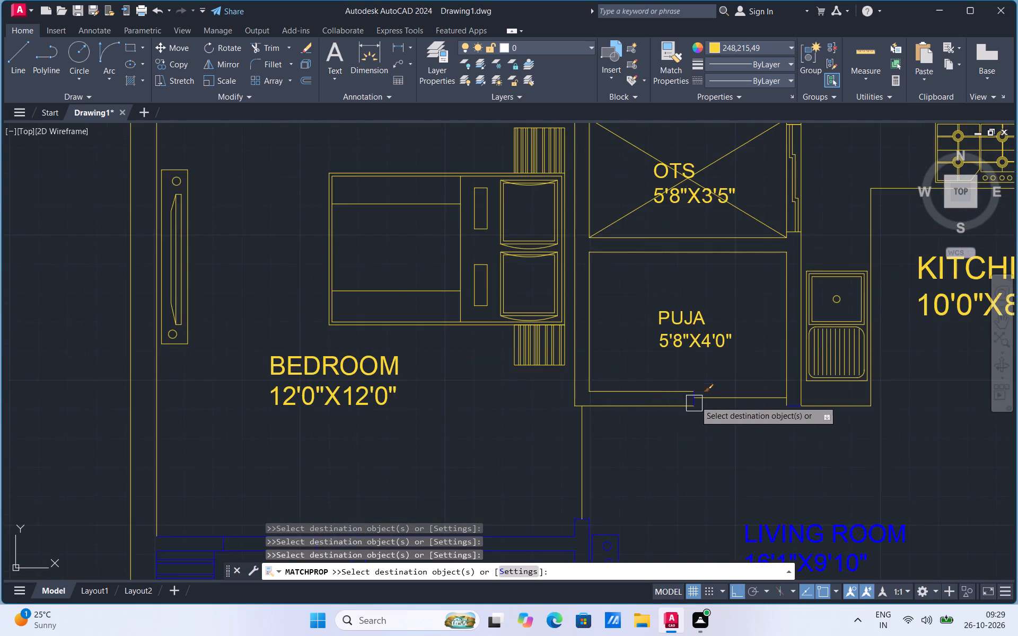
{"action": "scroll", "coordinate": [697, 400], "scroll_direction": "up", "scroll_amount": 2}
{"action": "left_click", "coordinate": [692, 387]}
{"action": "left_click", "coordinate": [931, 420]}
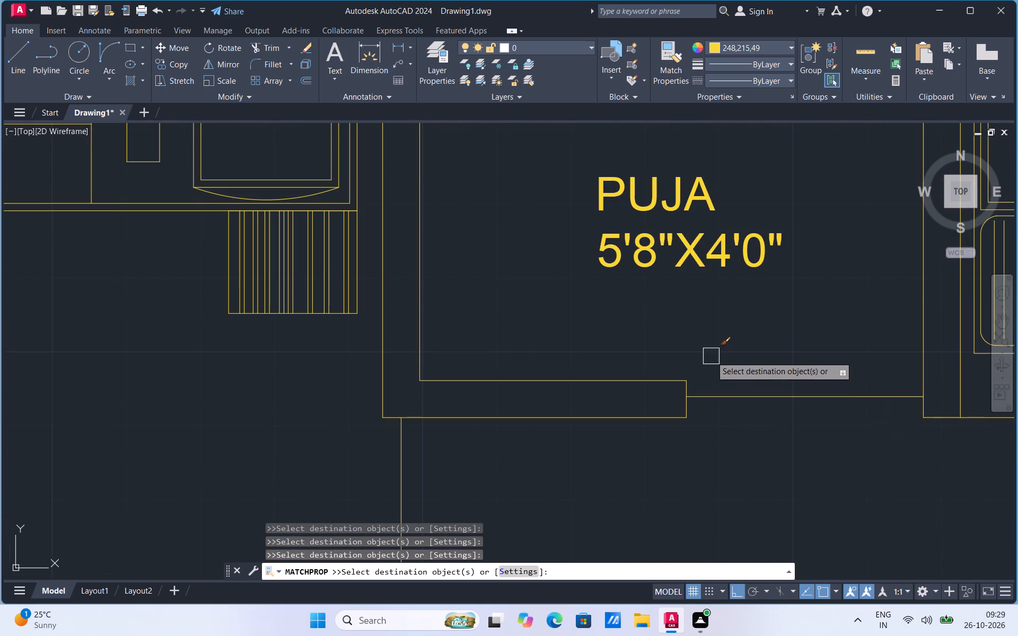
Apply the yellow properties to the bedroom's lower wall line and the pieces of the door opening into the dress room.
{"action": "scroll", "coordinate": [711, 356], "scroll_direction": "down", "scroll_amount": 2}
{"action": "scroll", "coordinate": [542, 375], "scroll_direction": "down", "scroll_amount": 2}
{"action": "scroll", "coordinate": [447, 408], "scroll_direction": "up", "scroll_amount": 1}
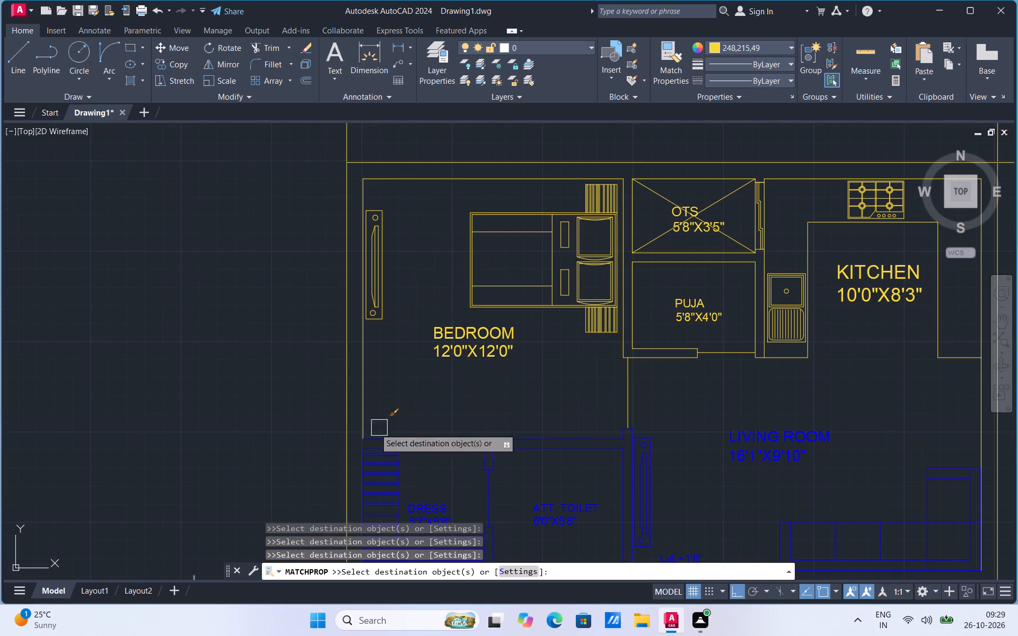
{"action": "left_click", "coordinate": [387, 434]}
{"action": "scroll", "coordinate": [446, 437], "scroll_direction": "up", "scroll_amount": 2}
{"action": "left_click", "coordinate": [495, 439]}
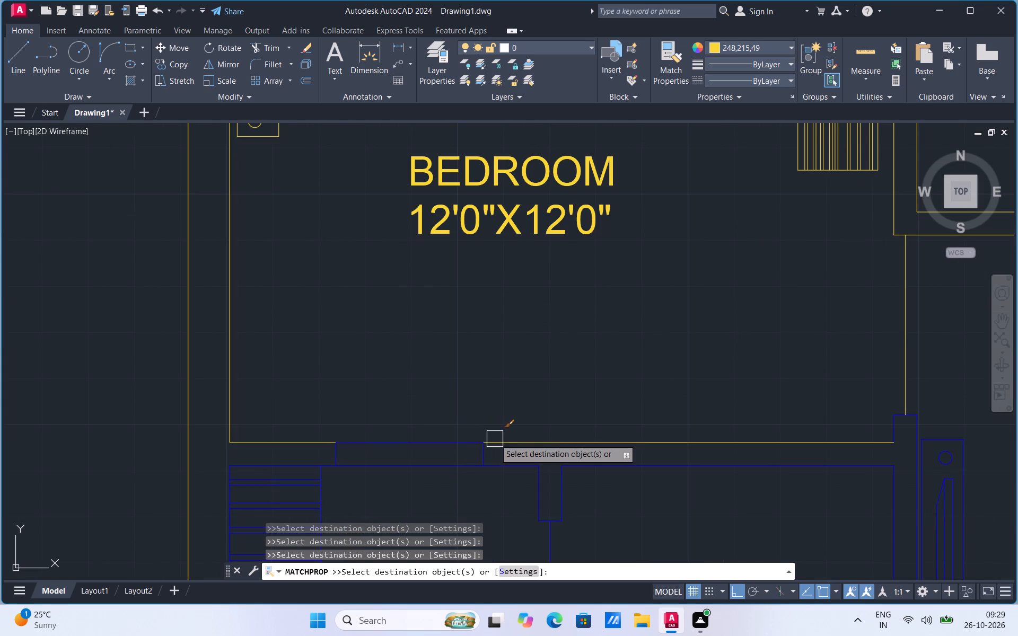
{"action": "left_click", "coordinate": [449, 434]}
{"action": "left_click", "coordinate": [430, 470]}
{"action": "left_click", "coordinate": [482, 456]}
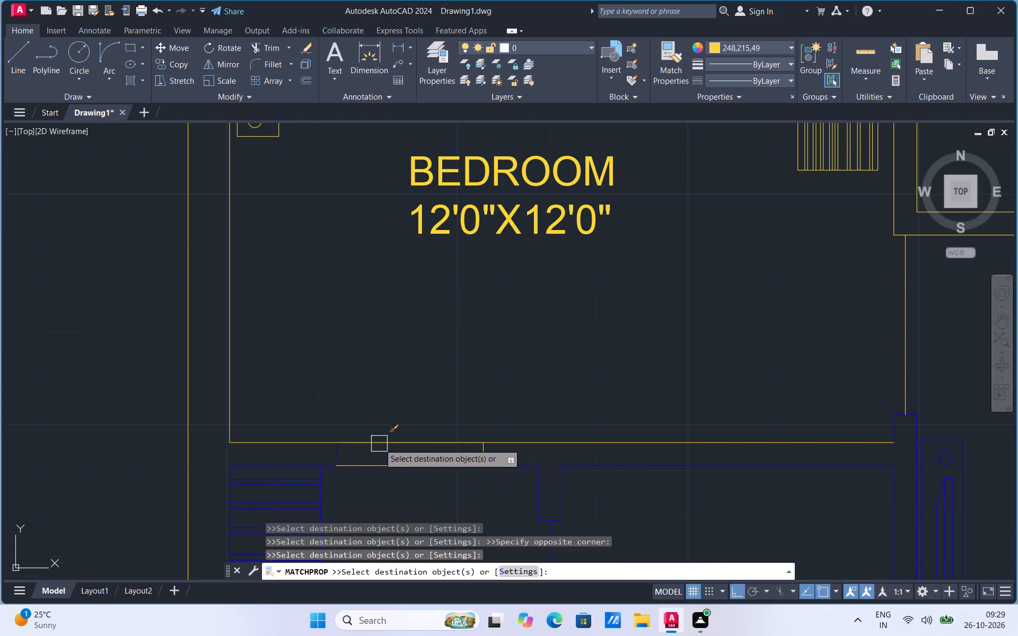
{"action": "left_click", "coordinate": [333, 449]}
{"action": "scroll", "coordinate": [494, 338], "scroll_direction": "down", "scroll_amount": 2}
{"action": "scroll", "coordinate": [571, 458], "scroll_direction": "up", "scroll_amount": 2}
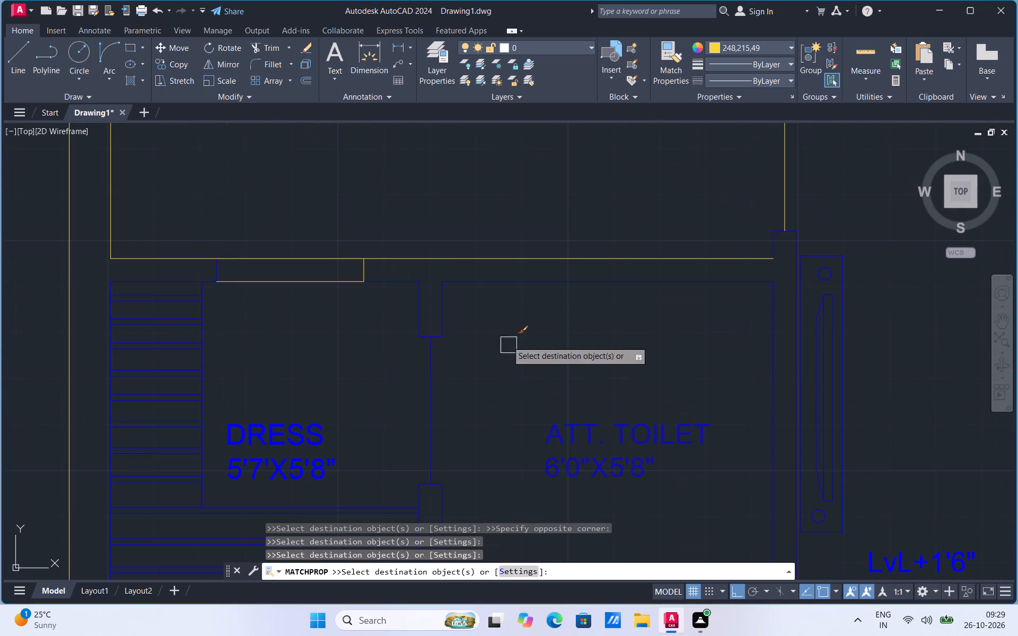
Apply the yellow properties to the attached toilet's top wall and the wall stub and door line between dress and toilet.
{"action": "left_click", "coordinate": [508, 283]}
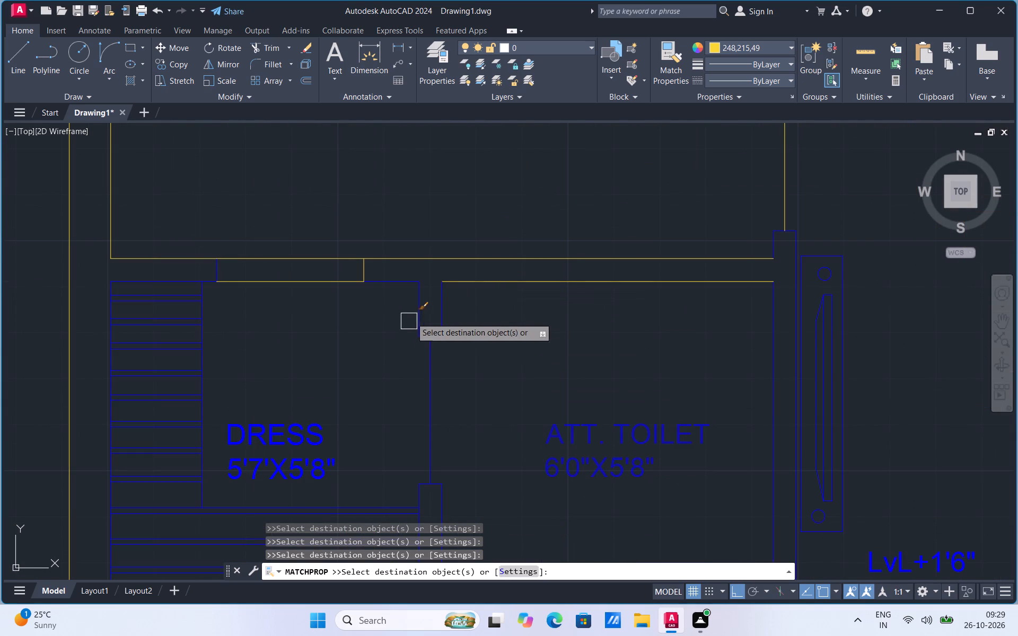
{"action": "left_click_drag", "start_coordinate": [425, 296], "coordinate": [395, 284]}
{"action": "left_click_drag", "start_coordinate": [395, 284], "coordinate": [426, 332]}
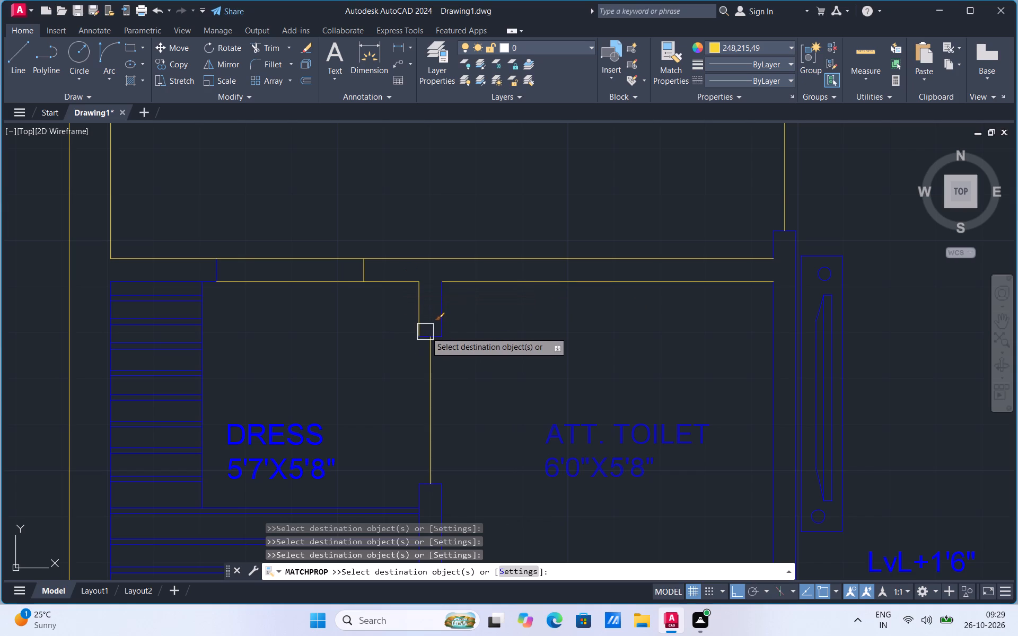
{"action": "left_click_drag", "start_coordinate": [426, 332], "coordinate": [426, 331]}
{"action": "left_click_drag", "start_coordinate": [417, 331], "coordinate": [447, 305]}
{"action": "left_click_drag", "start_coordinate": [447, 305], "coordinate": [434, 371]}
{"action": "left_click_drag", "start_coordinate": [434, 371], "coordinate": [319, 468]}
Apply the yellow properties to the DRESS and ATT. TOILET labels and their size texts.
{"action": "left_click", "coordinate": [319, 468]}
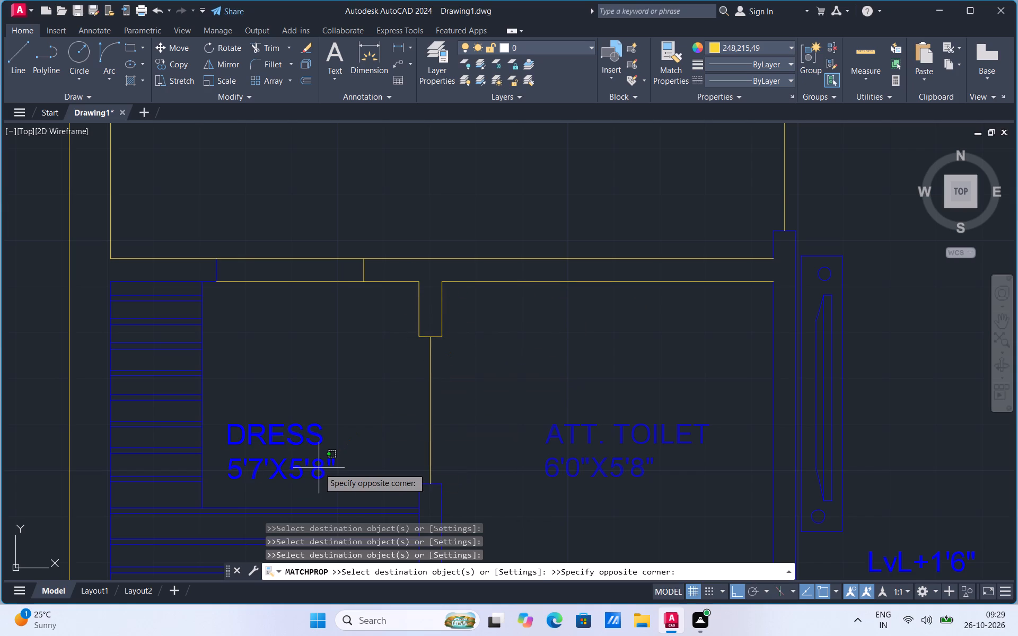
{"action": "left_click", "coordinate": [564, 426]}
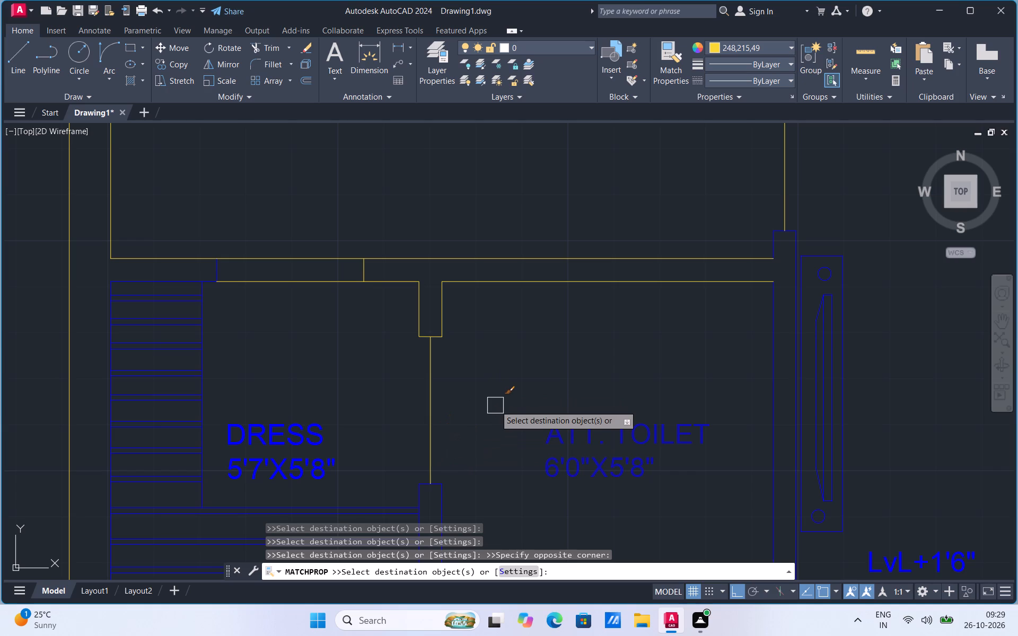
{"action": "left_click", "coordinate": [567, 432]}
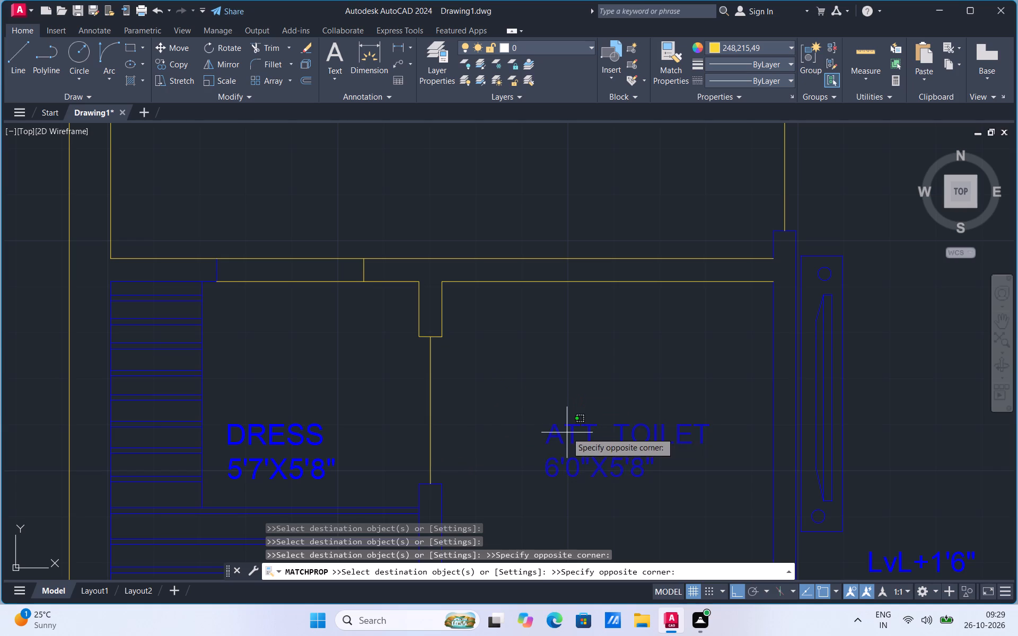
{"action": "left_click", "coordinate": [528, 481]}
{"action": "left_click_drag", "start_coordinate": [357, 430], "coordinate": [226, 452]}
{"action": "left_click", "coordinate": [226, 452]}
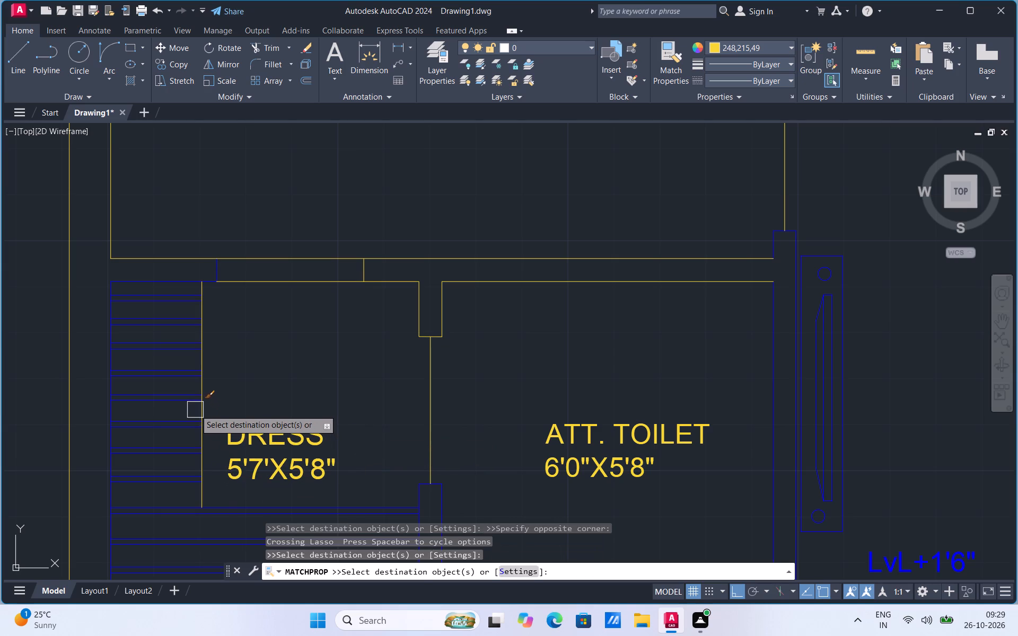
Apply the yellow properties to the dress room's wardrobe front line and the remaining end piece of its door opening.
{"action": "left_click", "coordinate": [195, 410]}
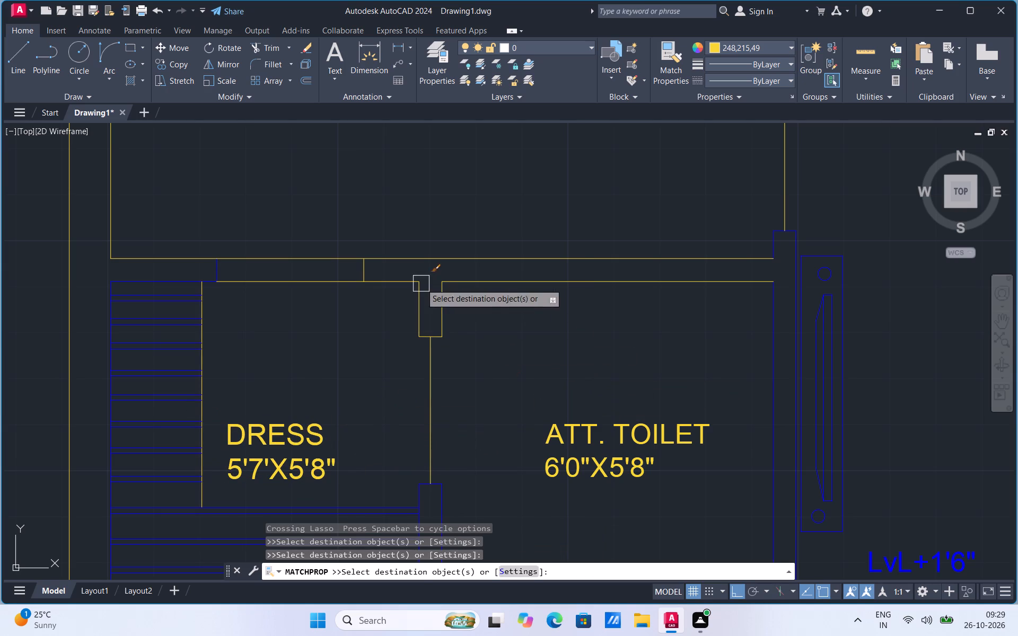
{"action": "left_click", "coordinate": [211, 265]}
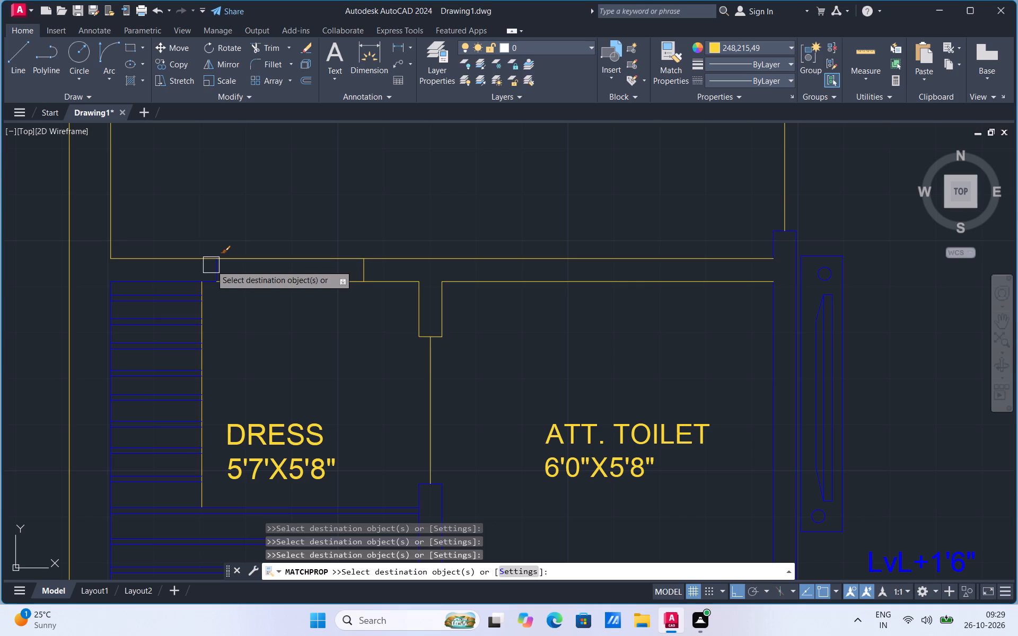
{"action": "left_click", "coordinate": [216, 266]}
{"action": "left_click", "coordinate": [215, 268]}
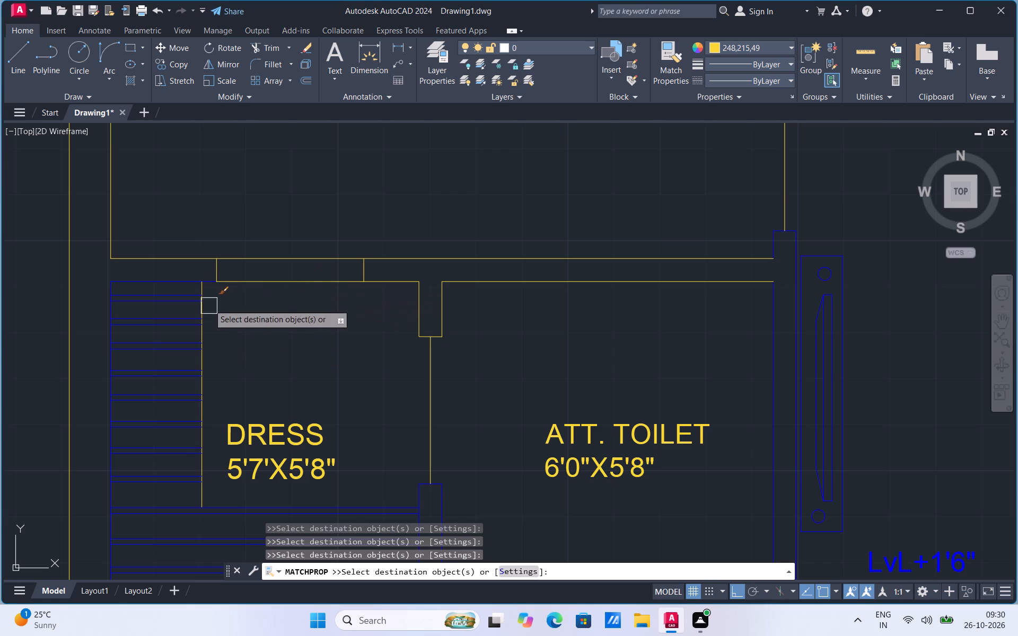
{"action": "left_click", "coordinate": [177, 276]}
Apply the yellow properties to the TV unit and the wall between the attached toilet and living room, including its upper end.
{"action": "scroll", "coordinate": [448, 370], "scroll_direction": "down", "scroll_amount": 3}
{"action": "scroll", "coordinate": [619, 366], "scroll_direction": "up", "scroll_amount": 2}
{"action": "left_click", "coordinate": [625, 326]}
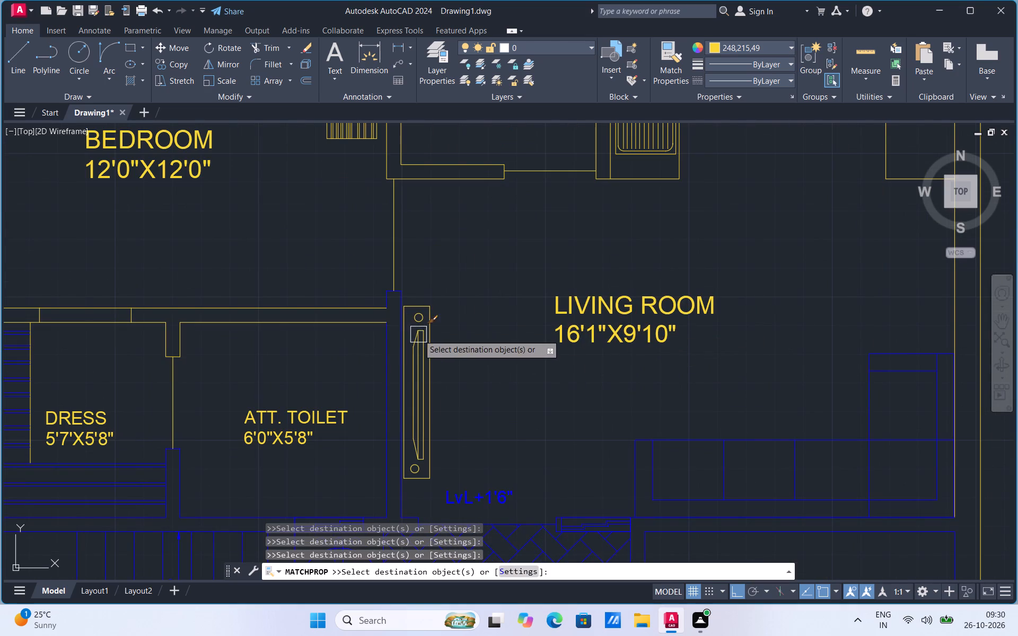
{"action": "left_click", "coordinate": [418, 334]}
{"action": "left_click_drag", "start_coordinate": [389, 375], "coordinate": [386, 366]}
{"action": "scroll", "coordinate": [386, 296], "scroll_direction": "up", "scroll_amount": 3}
{"action": "left_click", "coordinate": [386, 296]}
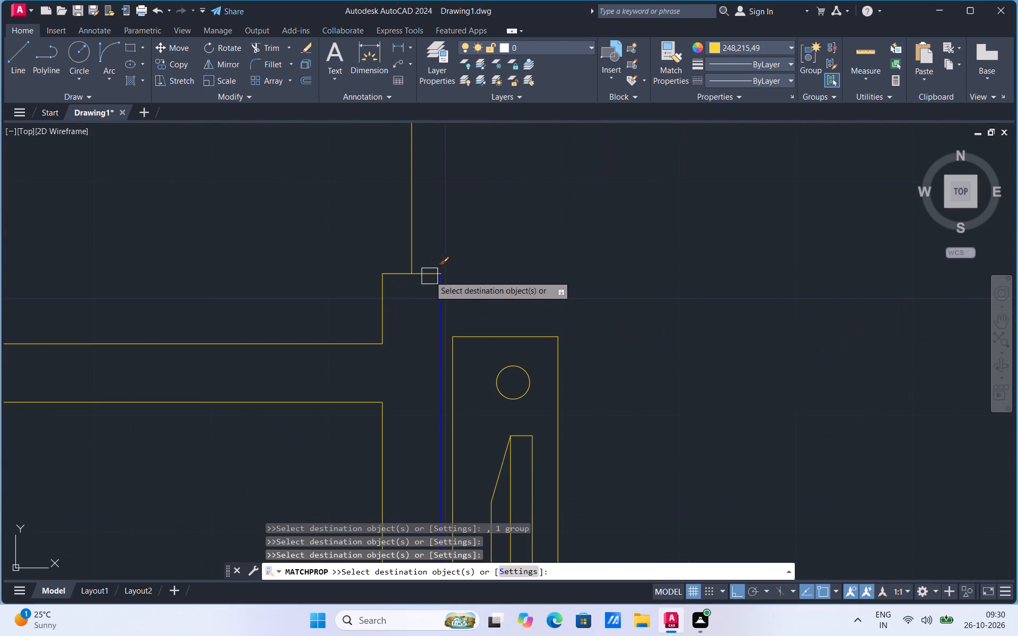
{"action": "left_click", "coordinate": [433, 275]}
{"action": "left_click", "coordinate": [440, 296]}
Apply the yellow properties to the living room's LvL+1'6" label, sofa and lower window, and the parking's herringbone hatch.
{"action": "scroll", "coordinate": [440, 296], "scroll_direction": "down", "scroll_amount": 3}
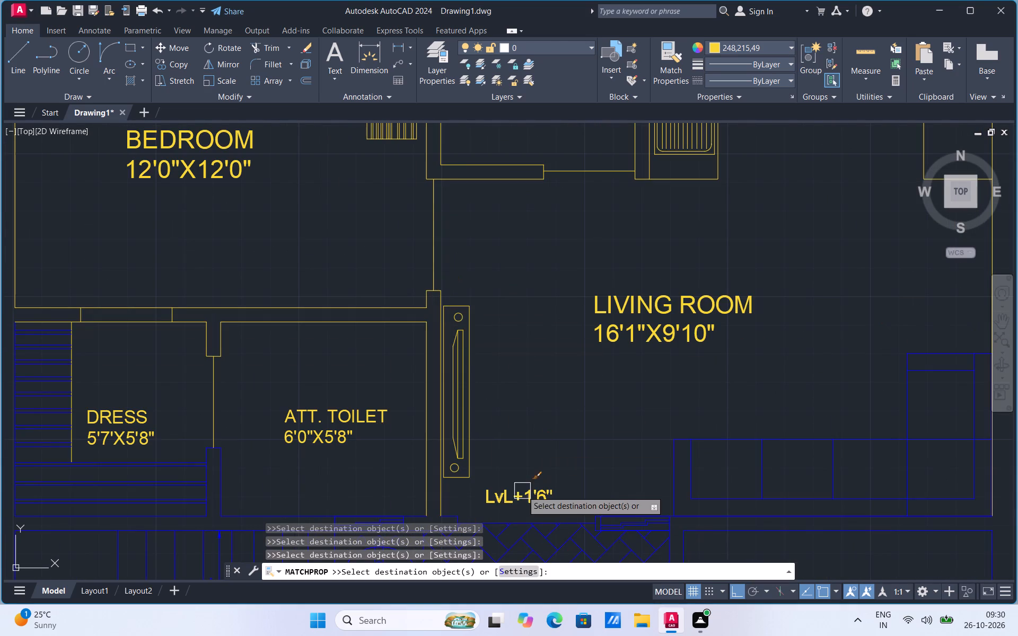
{"action": "left_click", "coordinate": [522, 491]}
{"action": "left_click", "coordinate": [670, 465]}
{"action": "left_click", "coordinate": [649, 505]}
{"action": "left_click", "coordinate": [625, 531]}
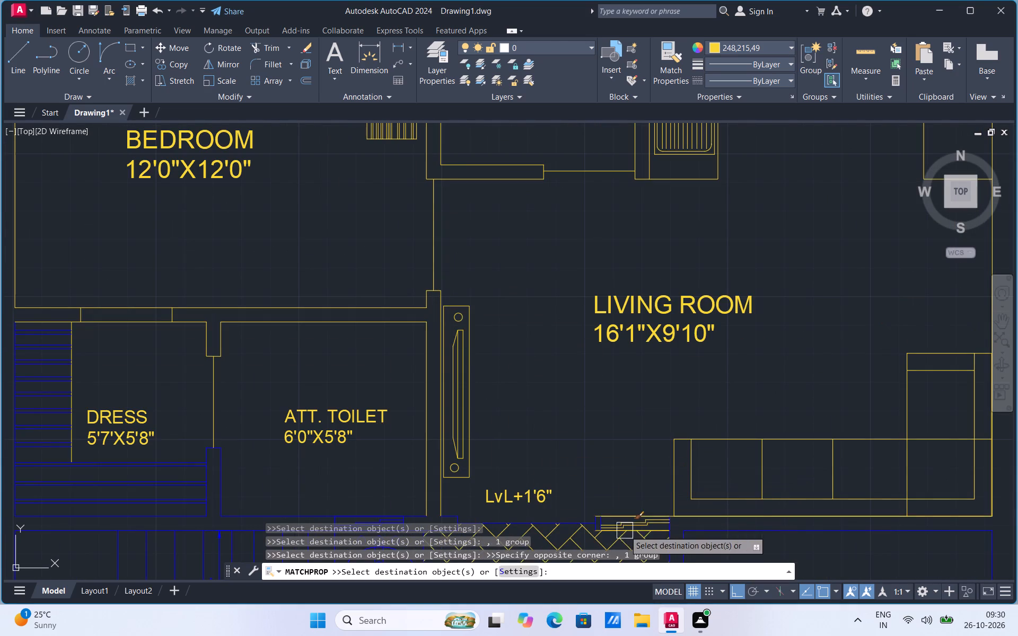
Apply the yellow properties to the attached toilet's lower wall lines and the window in that wall.
{"action": "scroll", "coordinate": [560, 430], "scroll_direction": "down", "scroll_amount": 3}
{"action": "scroll", "coordinate": [554, 466], "scroll_direction": "up", "scroll_amount": 2}
{"action": "scroll", "coordinate": [501, 429], "scroll_direction": "up", "scroll_amount": 2}
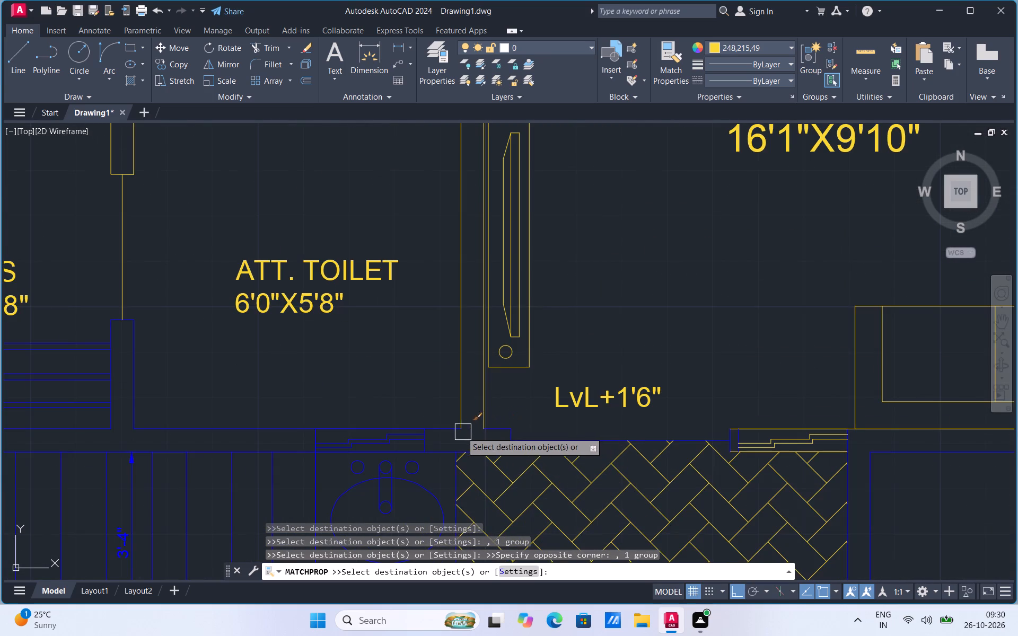
{"action": "left_click", "coordinate": [446, 428]}
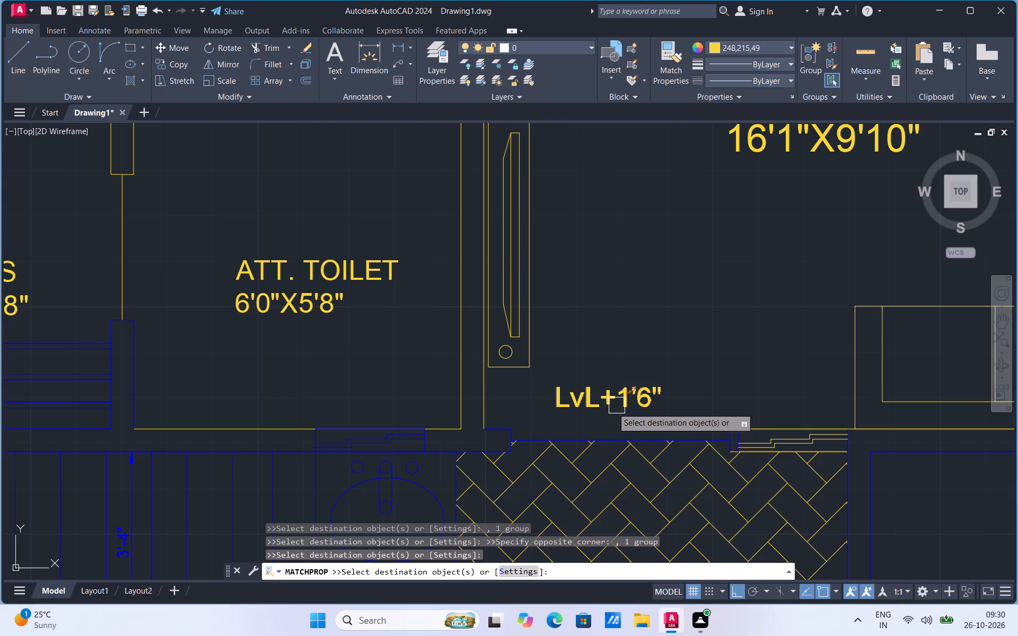
{"action": "left_click", "coordinate": [367, 436]}
{"action": "left_click", "coordinate": [295, 448]}
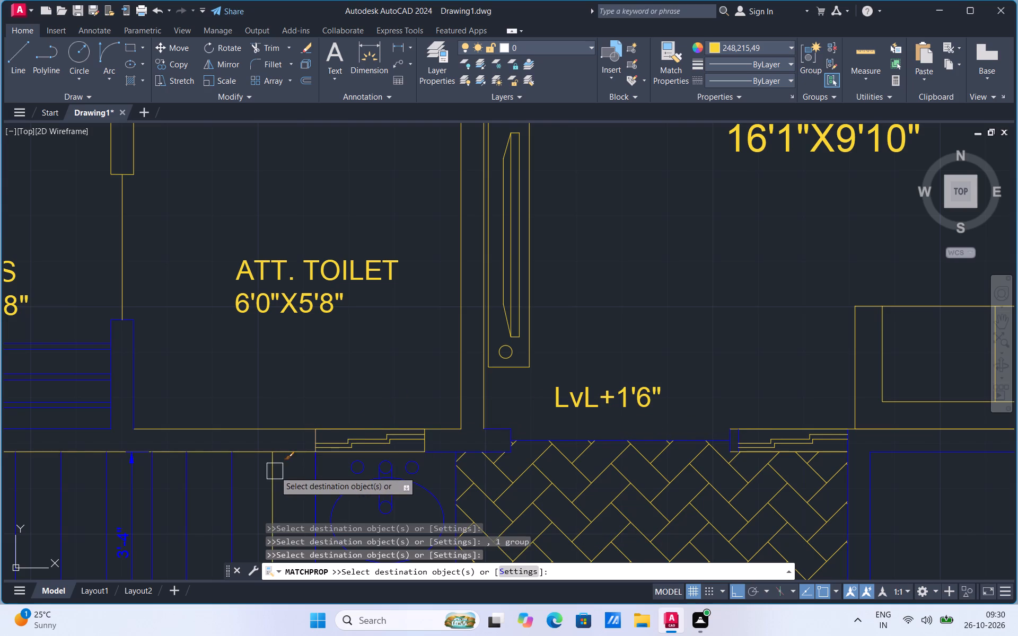
Apply the yellow properties to the staircase tread lines beside the washbasin and the 3'-4" dimension.
{"action": "left_click", "coordinate": [275, 471]}
{"action": "left_click", "coordinate": [230, 490]}
{"action": "left_click", "coordinate": [184, 514]}
{"action": "left_click", "coordinate": [157, 526]}
{"action": "left_click", "coordinate": [133, 532]}
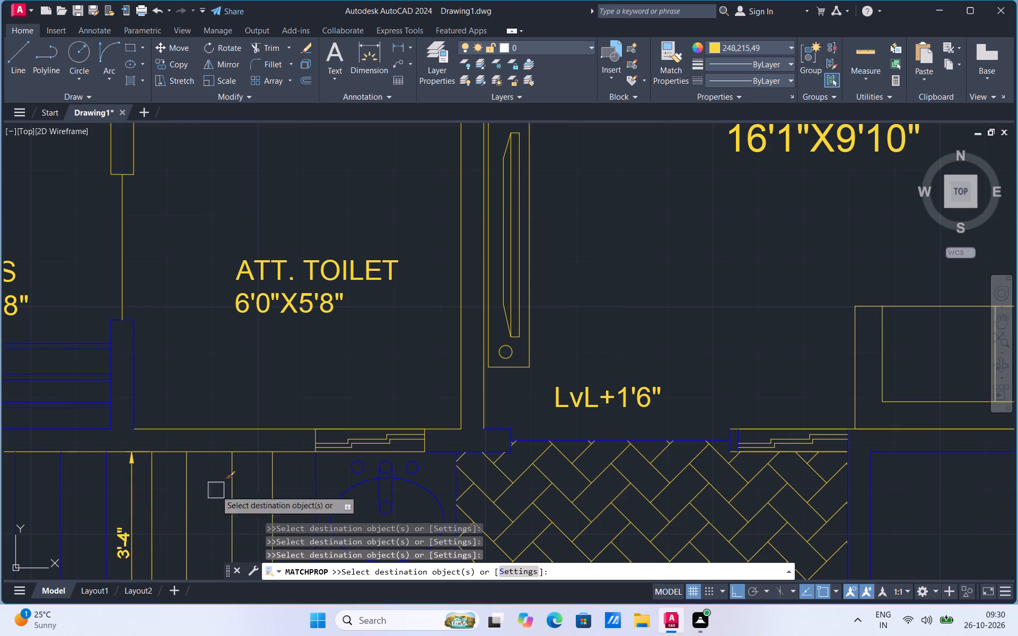
Apply the yellow properties to the wall end pieces beside the living room entrance and the threshold line above the parking.
{"action": "scroll", "coordinate": [420, 458], "scroll_direction": "up", "scroll_amount": 2}
{"action": "left_click", "coordinate": [445, 441]}
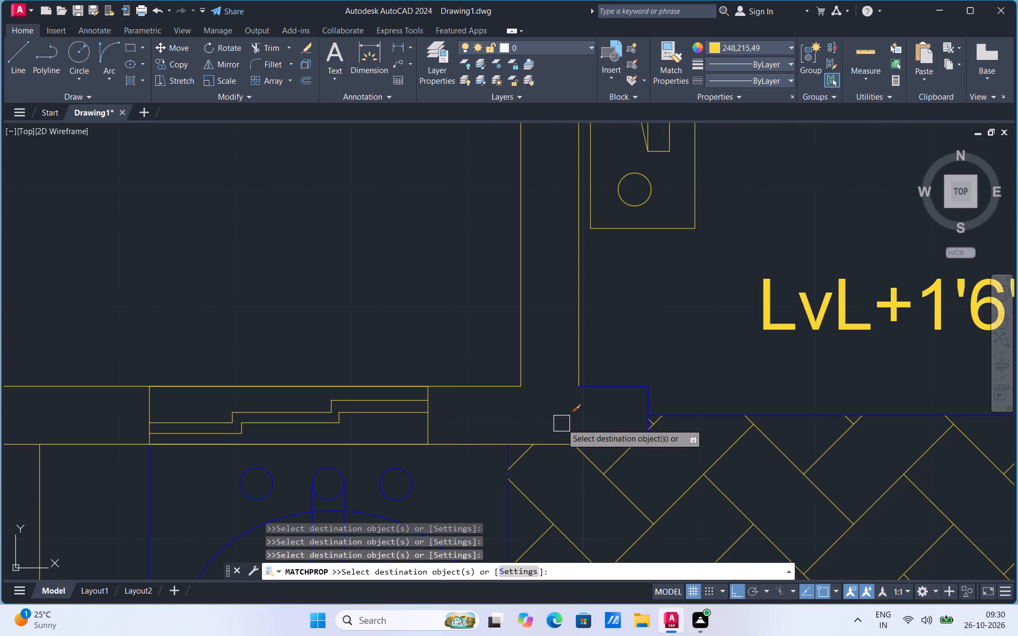
{"action": "left_click", "coordinate": [600, 390]}
{"action": "left_click", "coordinate": [654, 401]}
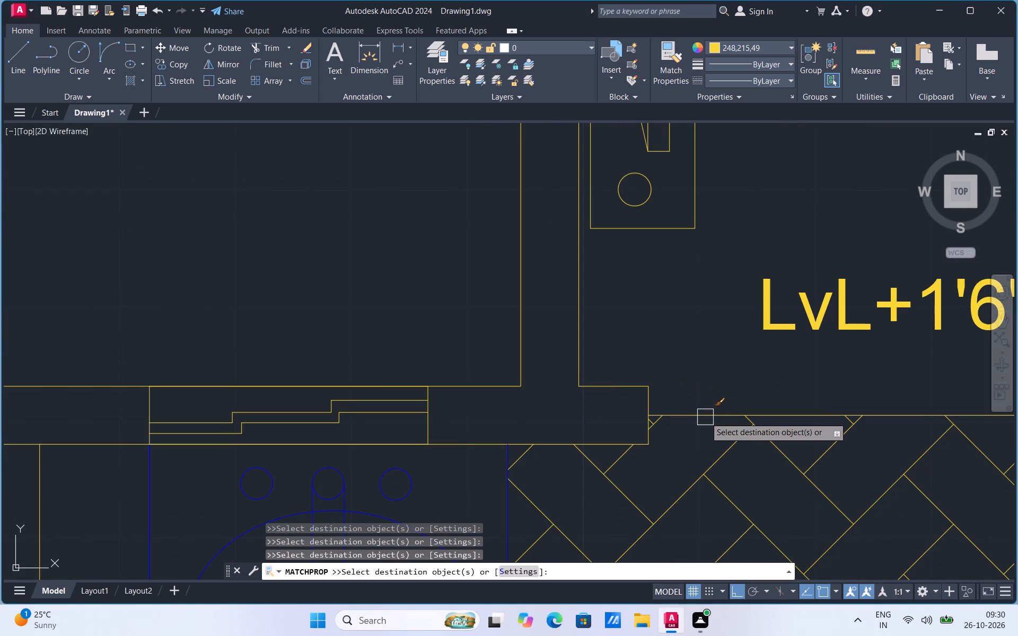
{"action": "left_click", "coordinate": [700, 417]}
Apply the yellow properties to the washbasin counter's parking-side edge and the three small circles above the basin.
{"action": "left_click", "coordinate": [503, 514]}
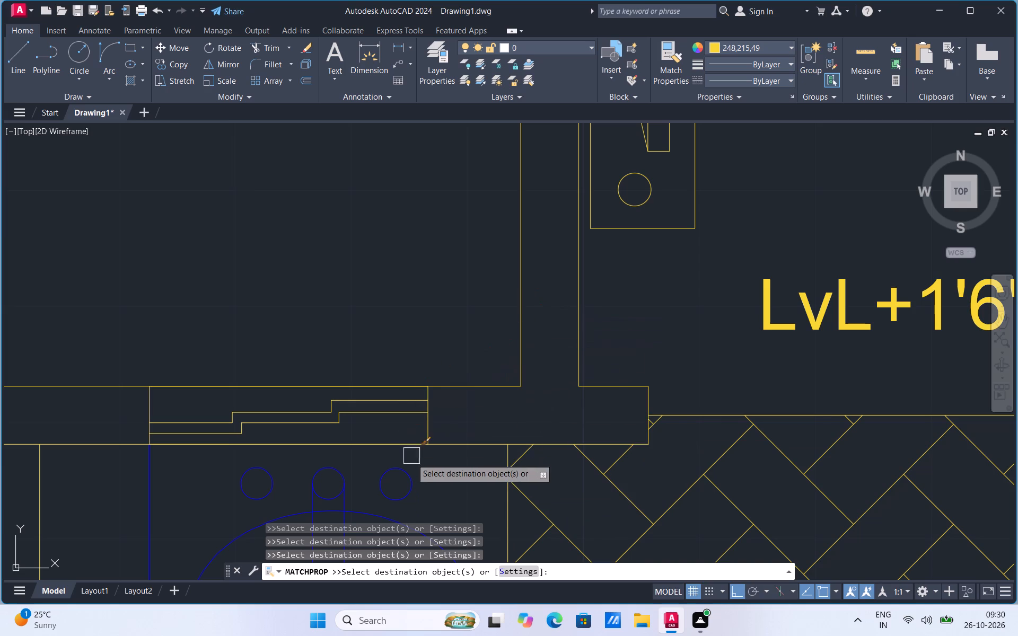
{"action": "left_click", "coordinate": [408, 473]}
{"action": "left_click", "coordinate": [335, 470]}
{"action": "left_click", "coordinate": [262, 472]}
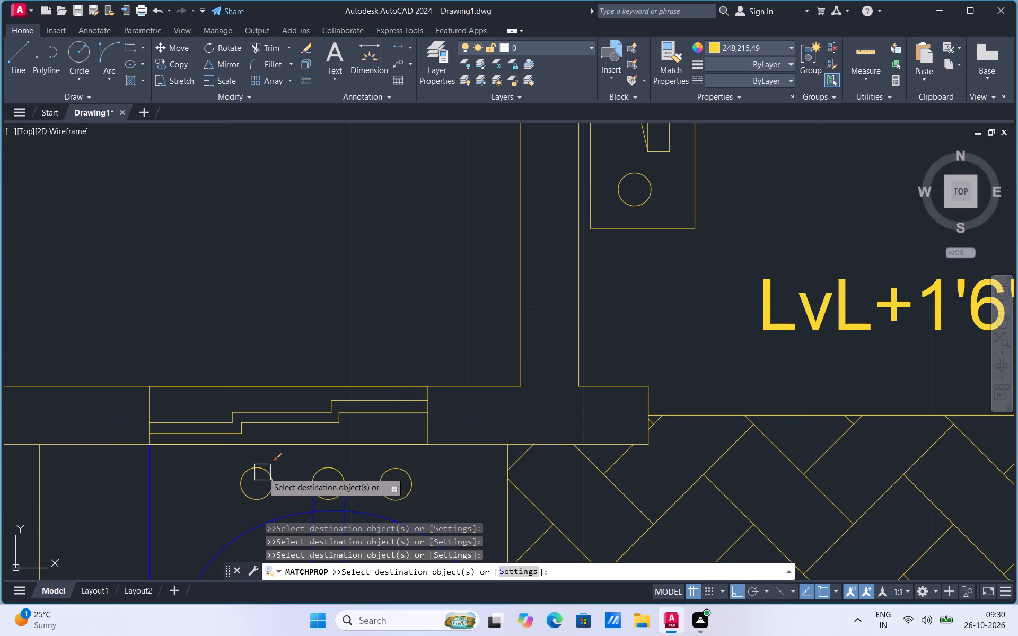
Apply the yellow properties to the staircase's outer wall, landing lines, one diagonal and the remaining upper-flight treads.
{"action": "scroll", "coordinate": [510, 313], "scroll_direction": "down", "scroll_amount": 3}
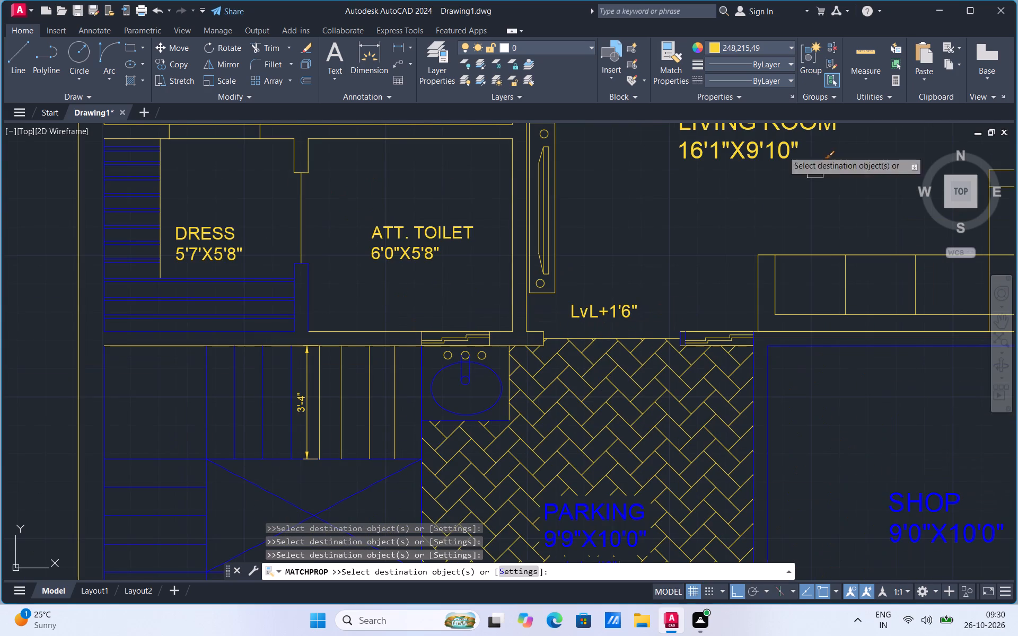
{"action": "left_click", "coordinate": [200, 434]}
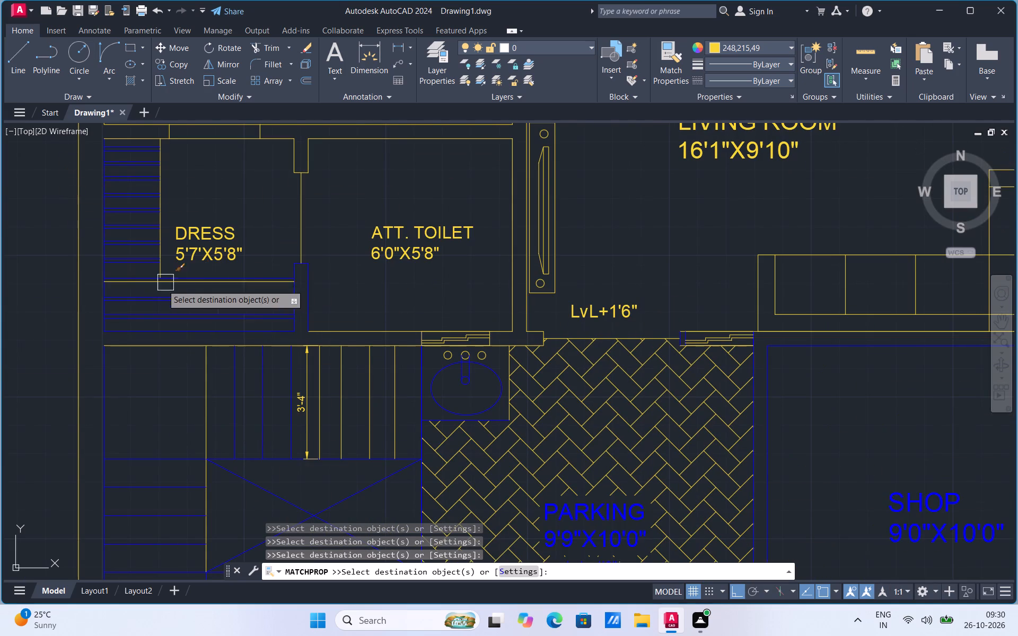
{"action": "left_click", "coordinate": [99, 411]}
{"action": "left_click", "coordinate": [153, 466]}
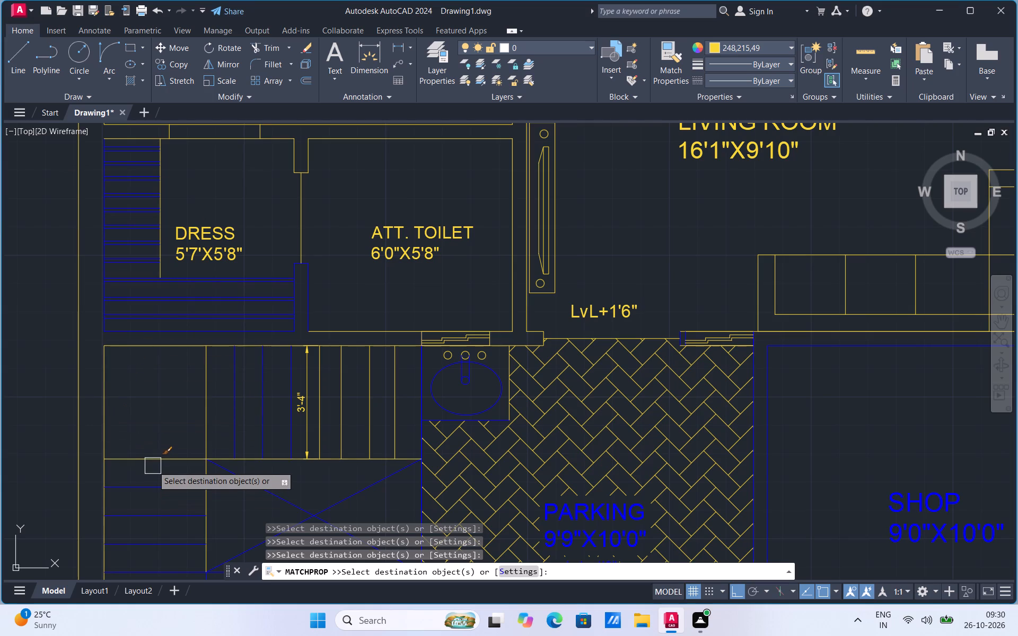
{"action": "left_click", "coordinate": [178, 485]}
{"action": "left_click", "coordinate": [170, 516]}
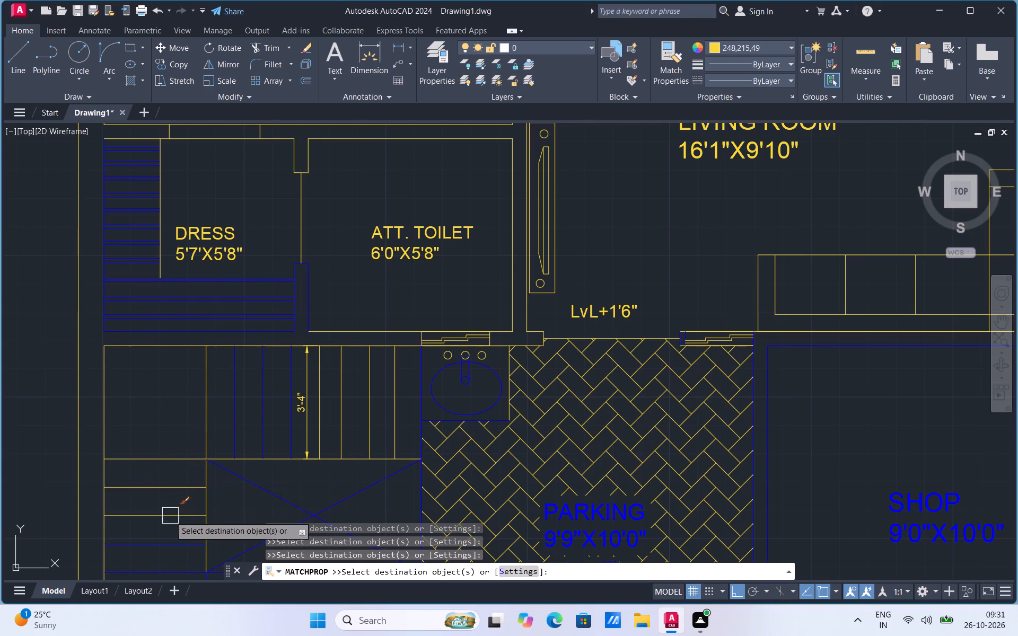
{"action": "left_click", "coordinate": [264, 492]}
{"action": "left_click", "coordinate": [240, 430]}
{"action": "left_click", "coordinate": [267, 414]}
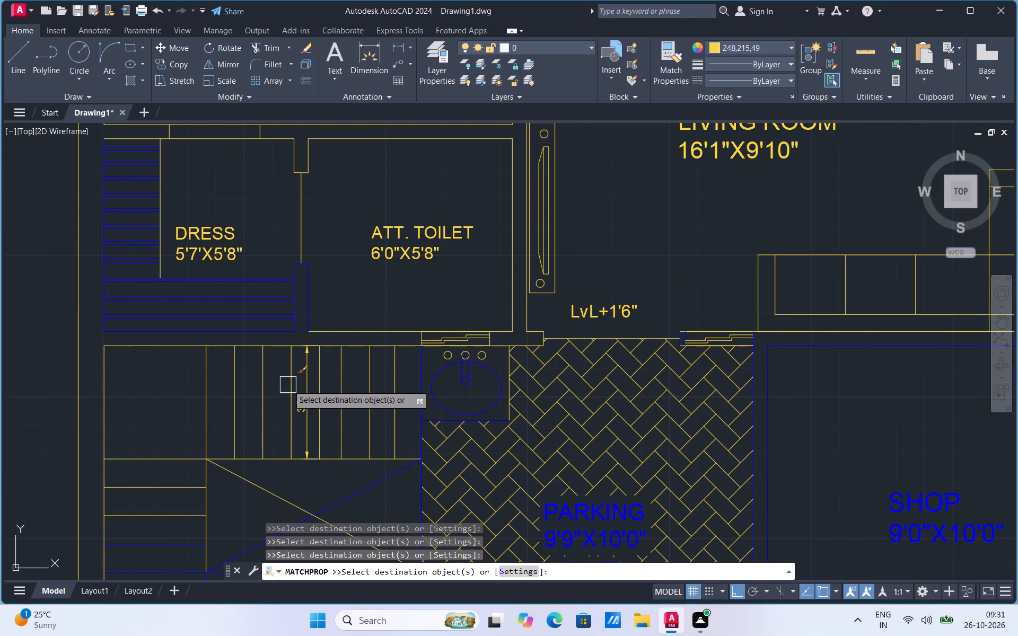
{"action": "left_click", "coordinate": [288, 385]}
Apply the yellow properties to the washbasin bowl, its tap, and the counter's lower and stair-side edges.
{"action": "left_click", "coordinate": [422, 377]}
{"action": "left_click", "coordinate": [442, 373]}
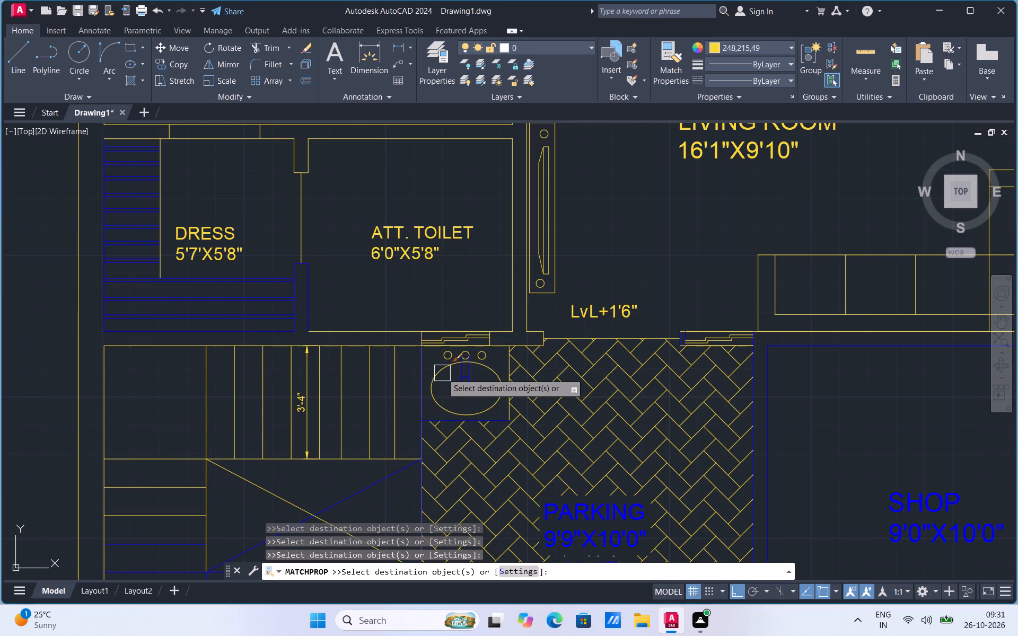
{"action": "scroll", "coordinate": [436, 398], "scroll_direction": "up", "scroll_amount": 2}
{"action": "left_click", "coordinate": [389, 433]}
{"action": "left_click", "coordinate": [451, 453]}
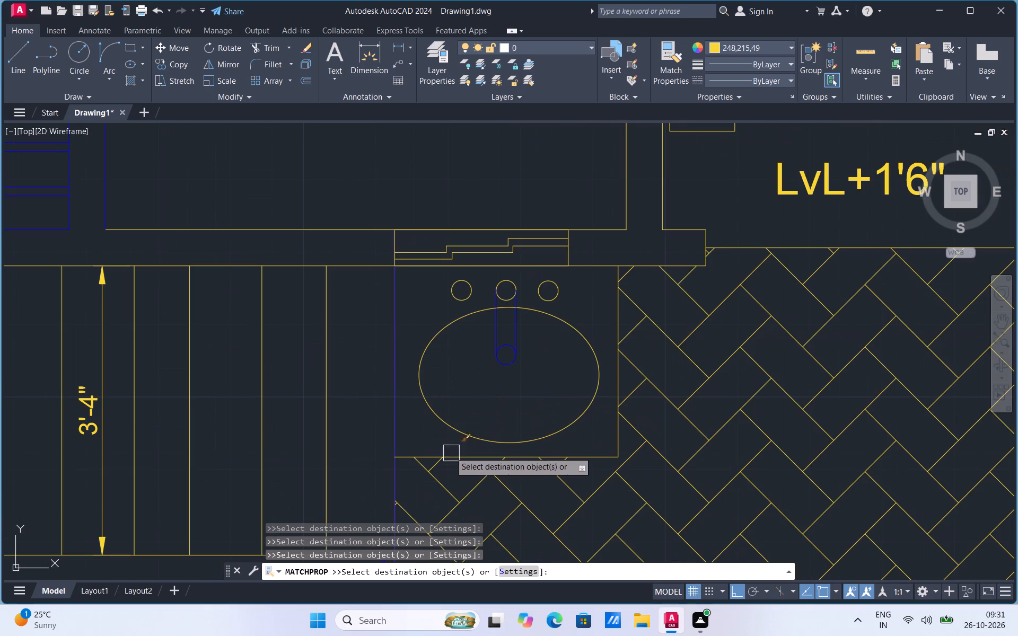
{"action": "left_click_drag", "start_coordinate": [401, 426], "coordinate": [394, 425]}
{"action": "left_click", "coordinate": [415, 426]}
{"action": "left_click", "coordinate": [362, 395]}
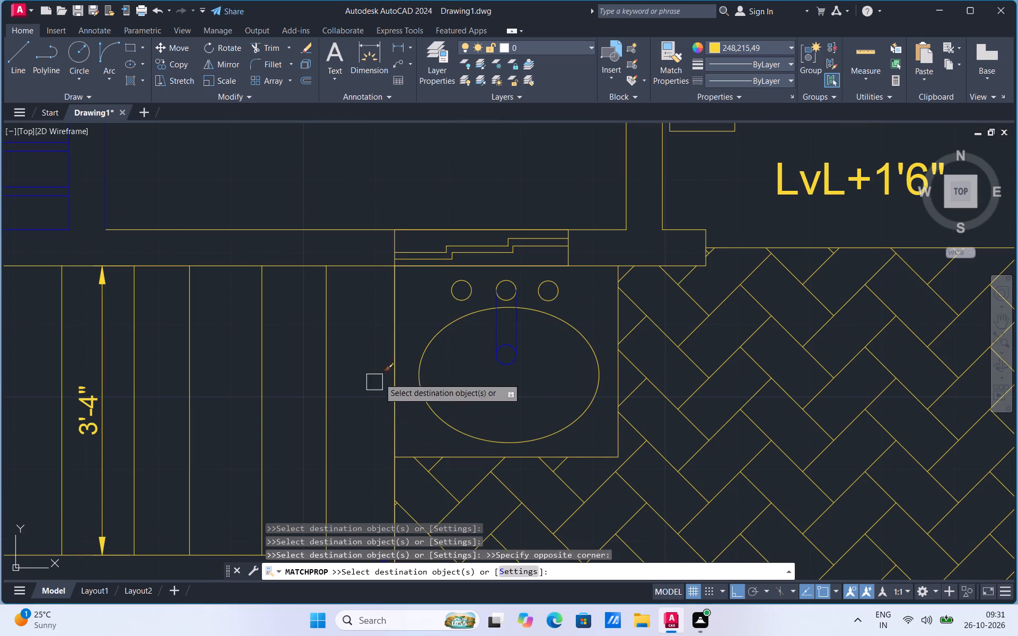
{"action": "left_click", "coordinate": [502, 326]}
{"action": "left_click", "coordinate": [514, 326]}
{"action": "left_click", "coordinate": [508, 340]}
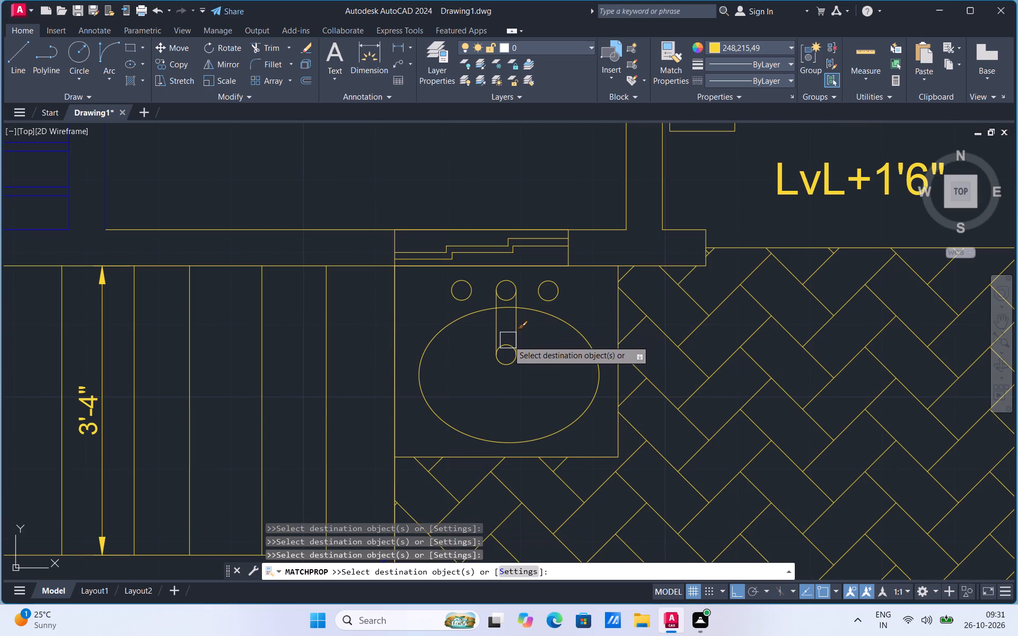
Apply the yellow properties to the PARKING label, its size text and the LvL+1'0" level text.
{"action": "scroll", "coordinate": [512, 322], "scroll_direction": "down", "scroll_amount": 2}
{"action": "left_click", "coordinate": [631, 476]}
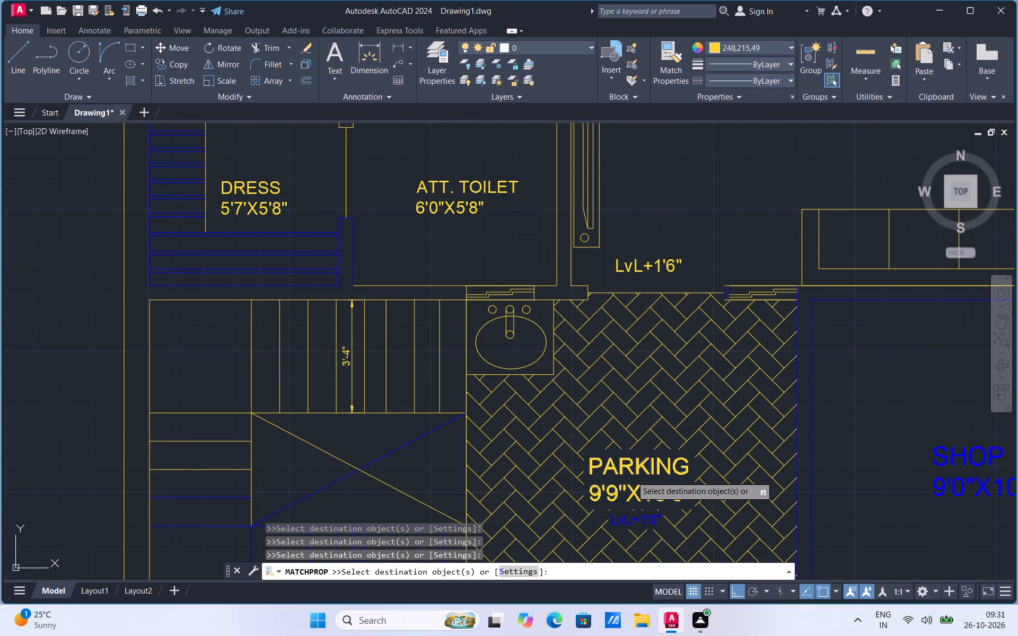
{"action": "left_click", "coordinate": [622, 519]}
Apply the yellow properties to the end pieces of the living room's lower window and the wall line between parking and shop.
{"action": "scroll", "coordinate": [757, 273], "scroll_direction": "up", "scroll_amount": 2}
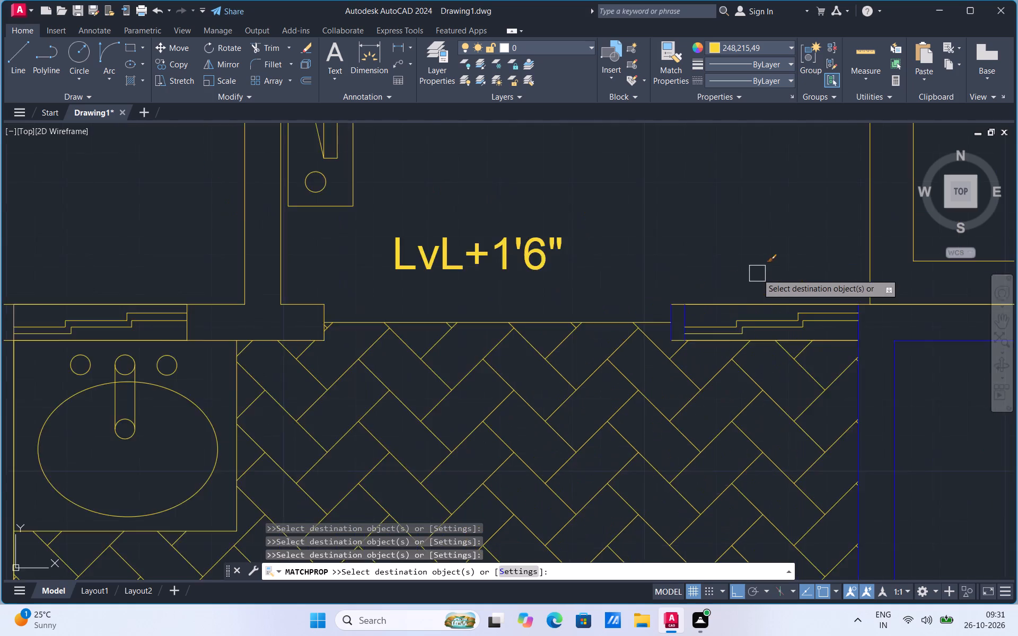
{"action": "scroll", "coordinate": [748, 289], "scroll_direction": "up", "scroll_amount": 2}
{"action": "left_click", "coordinate": [586, 358]}
{"action": "left_click", "coordinate": [554, 356]}
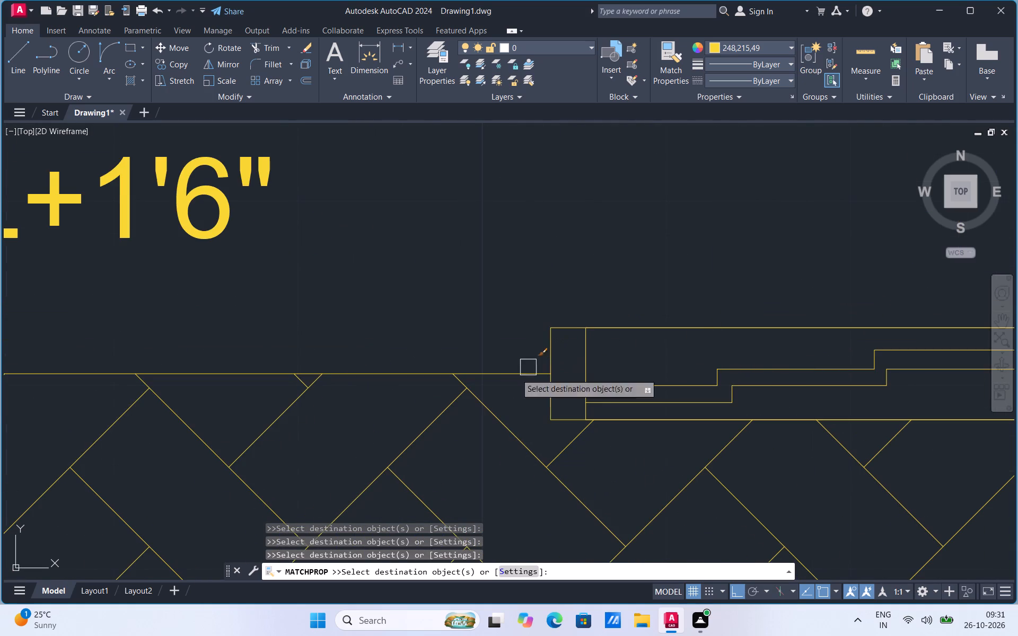
{"action": "scroll", "coordinate": [416, 413], "scroll_direction": "down", "scroll_amount": 2}
{"action": "scroll", "coordinate": [635, 381], "scroll_direction": "up", "scroll_amount": 1}
{"action": "left_click", "coordinate": [671, 425]}
{"action": "left_click", "coordinate": [672, 447]}
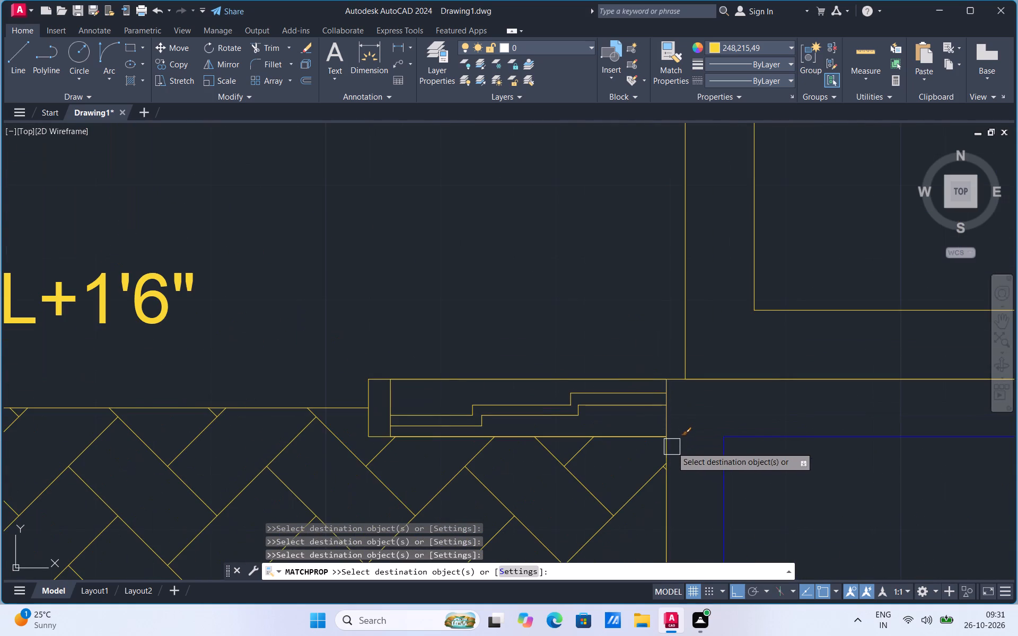
Apply the yellow properties to the shop's inner wall lines and the SHOP 9'0"X10'0" label.
{"action": "left_click", "coordinate": [719, 446]}
{"action": "left_click", "coordinate": [744, 436]}
{"action": "scroll", "coordinate": [533, 314], "scroll_direction": "down", "scroll_amount": 5}
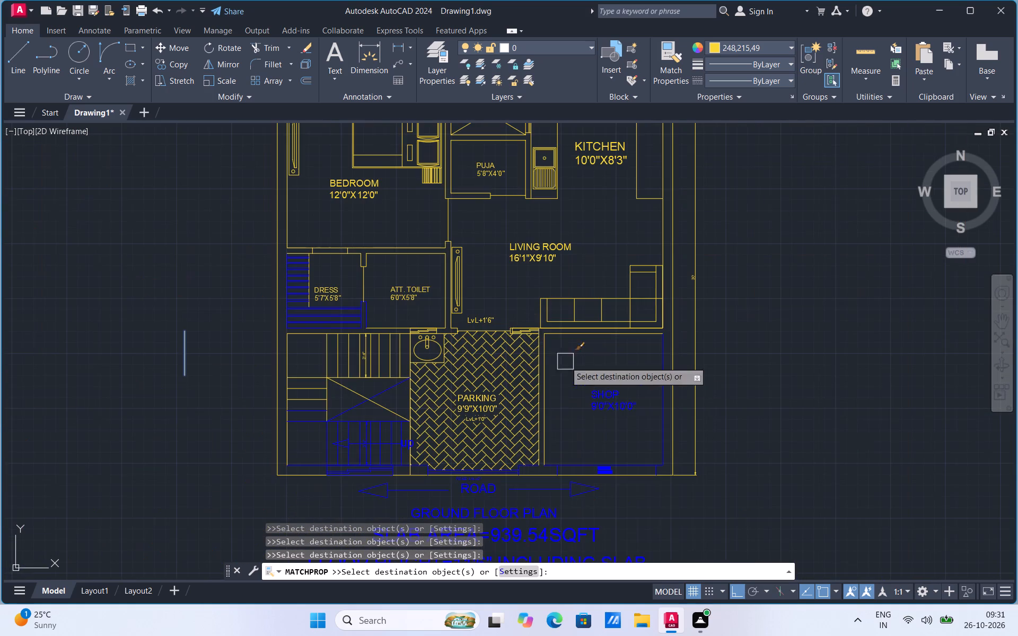
{"action": "left_click", "coordinate": [603, 385]}
{"action": "left_click", "coordinate": [660, 390]}
{"action": "left_click", "coordinate": [628, 459]}
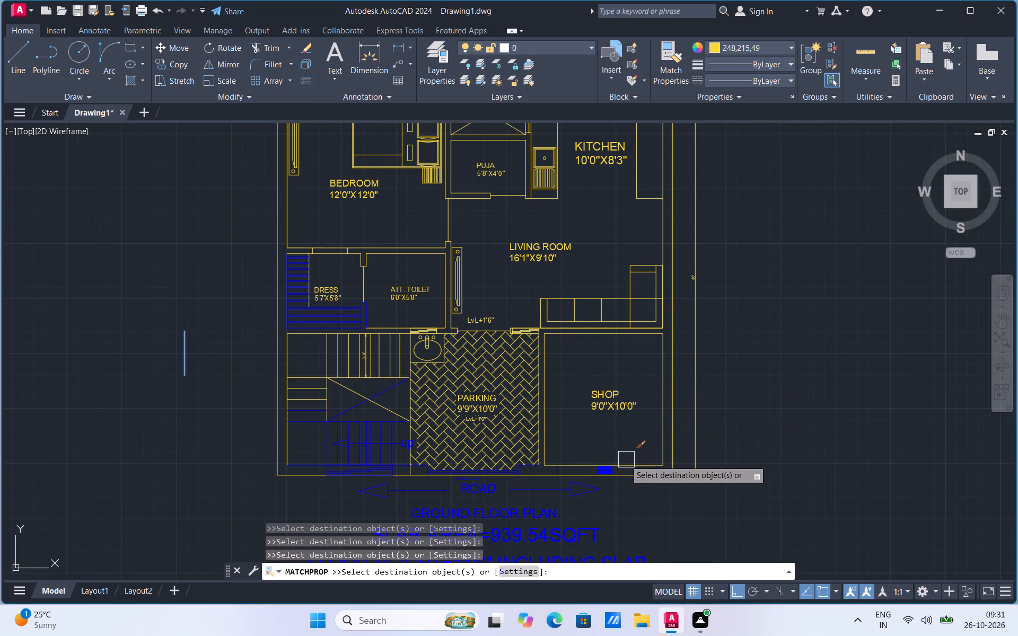
Apply the yellow properties to the ROLLING SHUTTER text, the shutter opening's end lines and the road arrow below the shop.
{"action": "scroll", "coordinate": [597, 476], "scroll_direction": "up", "scroll_amount": 2}
{"action": "left_click", "coordinate": [611, 462]}
{"action": "left_click", "coordinate": [489, 456]}
{"action": "left_click", "coordinate": [476, 513]}
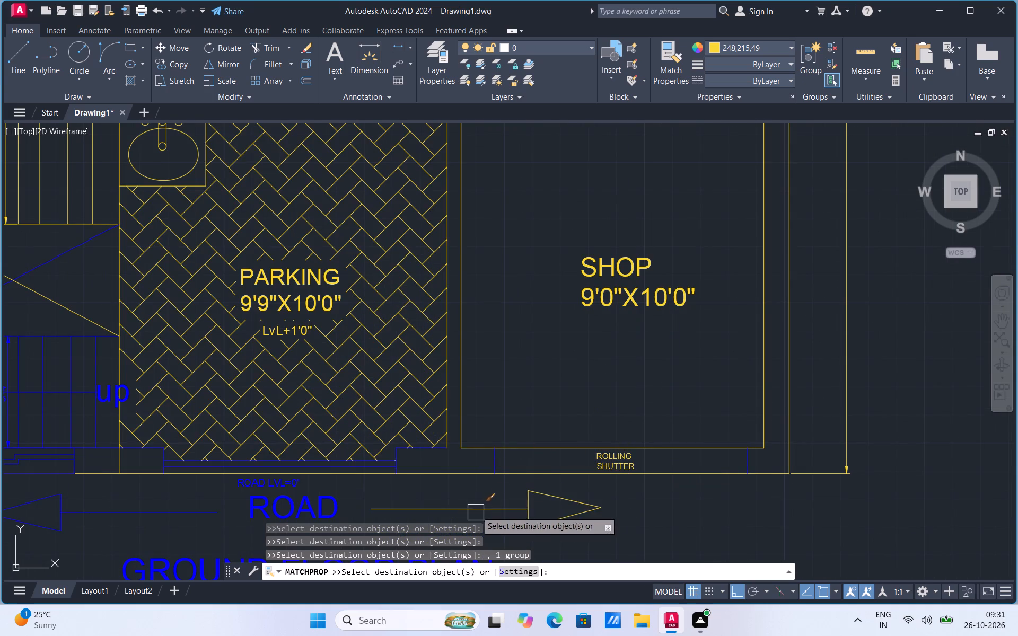
{"action": "left_click", "coordinate": [493, 460]}
{"action": "left_click", "coordinate": [745, 461]}
Apply the yellow properties to the ROAD label below the parking.
{"action": "scroll", "coordinate": [776, 456], "scroll_direction": "down", "scroll_amount": 2}
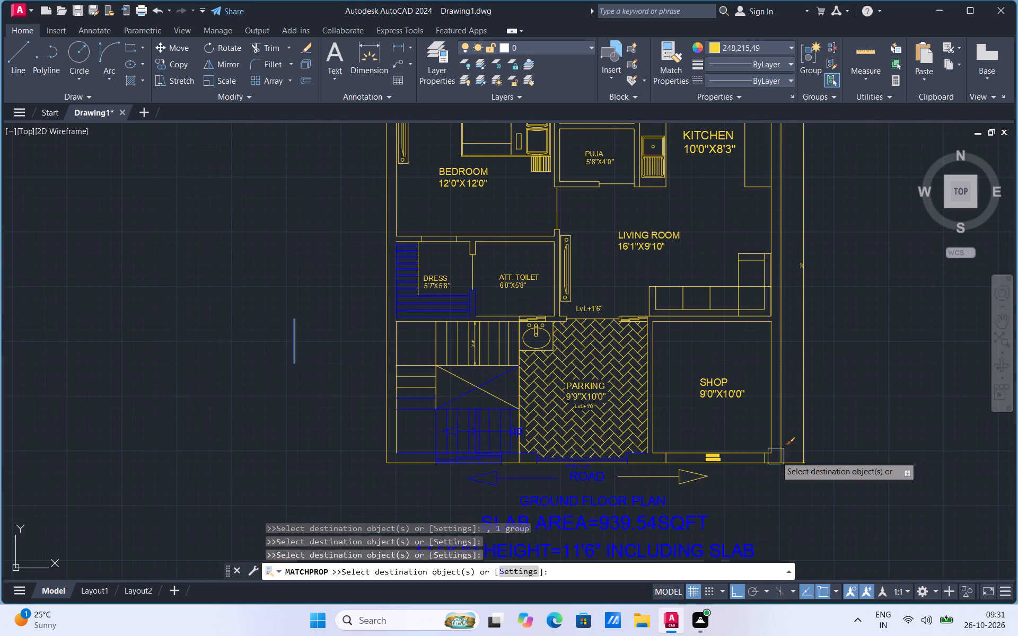
{"action": "scroll", "coordinate": [581, 471], "scroll_direction": "up", "scroll_amount": 1}
{"action": "left_click", "coordinate": [590, 479]}
{"action": "left_click", "coordinate": [516, 481]}
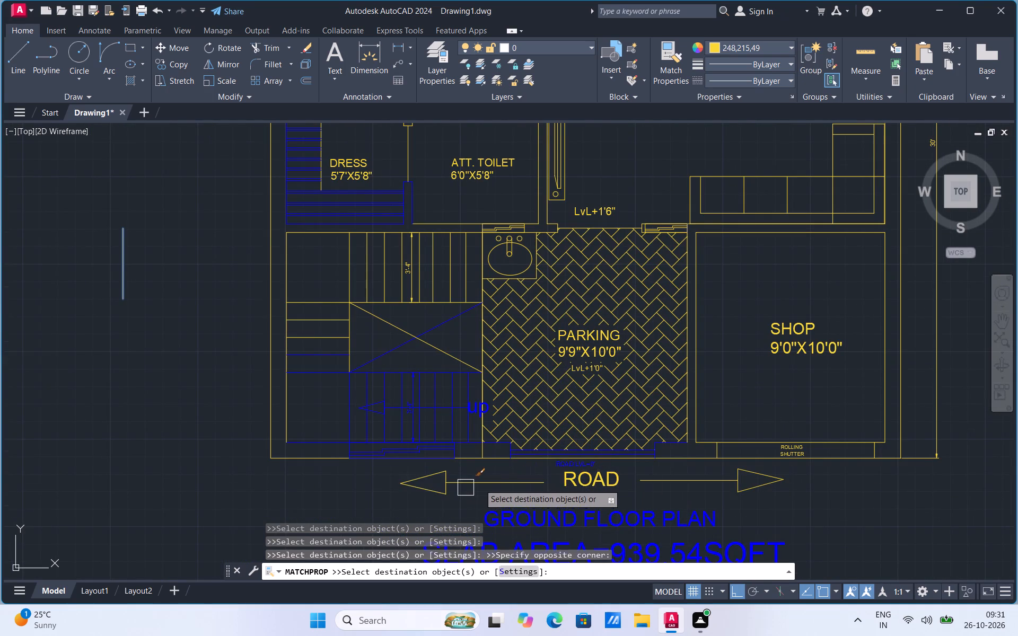
Apply the yellow properties to the GROUND FLOOR PLAN title and the slab area and floor height texts.
{"action": "scroll", "coordinate": [507, 415], "scroll_direction": "down", "scroll_amount": 2}
{"action": "scroll", "coordinate": [534, 479], "scroll_direction": "up", "scroll_amount": 2}
{"action": "left_click", "coordinate": [538, 460]}
{"action": "left_click", "coordinate": [542, 423]}
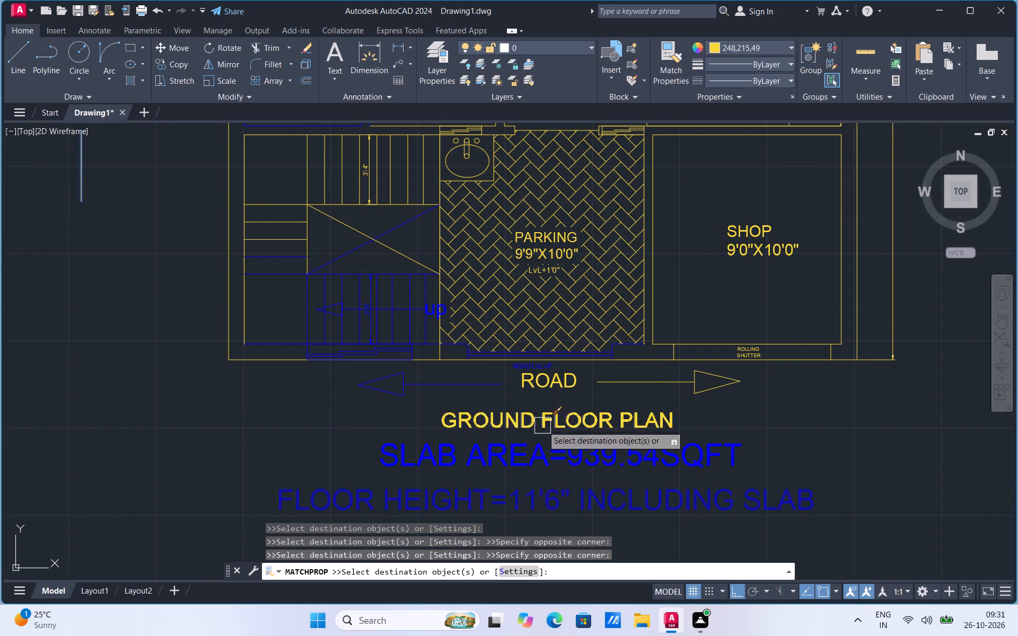
{"action": "left_click", "coordinate": [514, 465]}
{"action": "left_click", "coordinate": [502, 485]}
{"action": "left_click", "coordinate": [489, 427]}
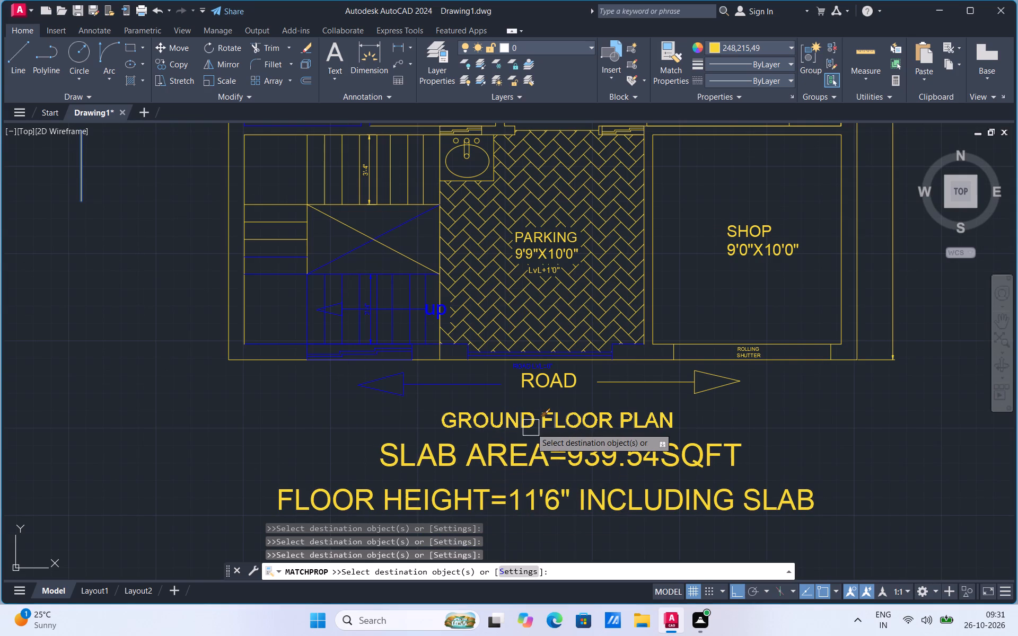
Apply the yellow properties to the upper shelf lines of the narrow wardrobe along the dress room's outer wall.
{"action": "scroll", "coordinate": [572, 492], "scroll_direction": "down", "scroll_amount": 2}
{"action": "scroll", "coordinate": [475, 295], "scroll_direction": "up", "scroll_amount": 2}
{"action": "scroll", "coordinate": [422, 325], "scroll_direction": "up", "scroll_amount": 2}
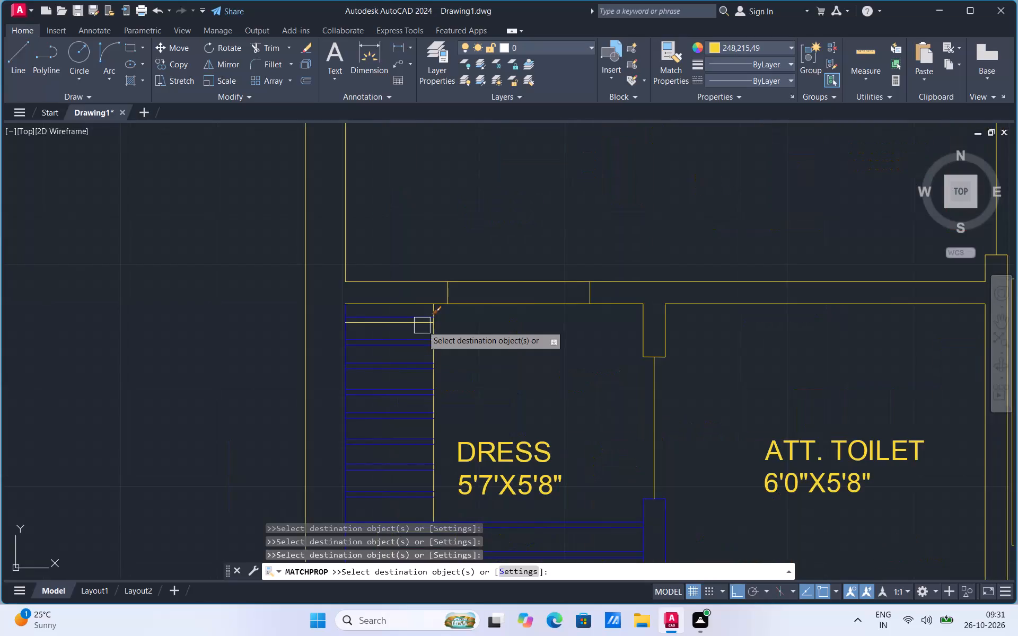
{"action": "scroll", "coordinate": [384, 316], "scroll_direction": "up", "scroll_amount": 2}
{"action": "left_click", "coordinate": [289, 368]}
{"action": "left_click", "coordinate": [285, 360]}
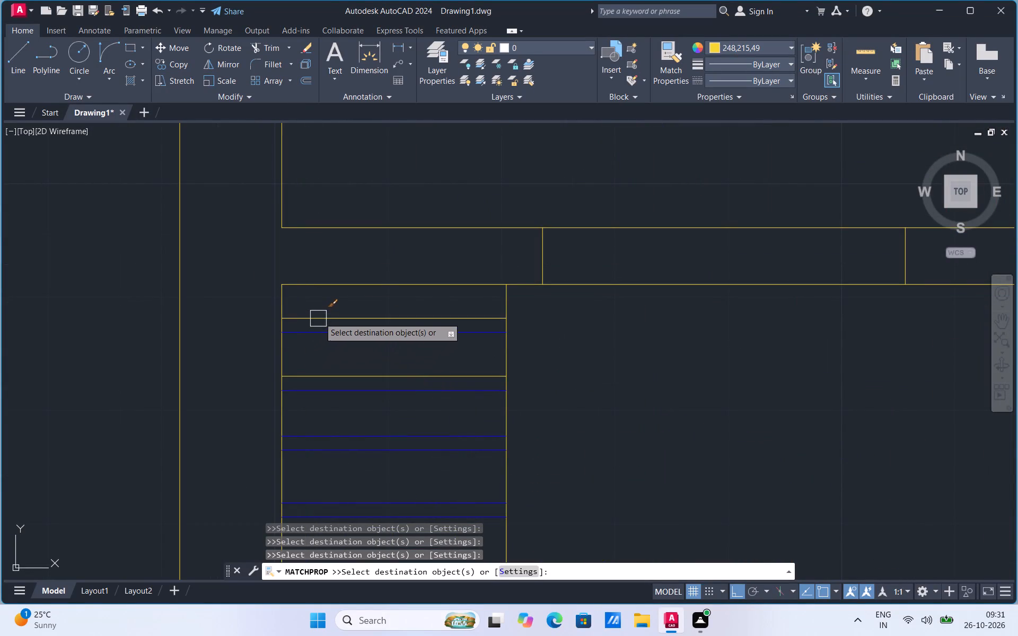
{"action": "left_click", "coordinate": [320, 317]}
{"action": "left_click", "coordinate": [313, 332]}
{"action": "left_click", "coordinate": [310, 393]}
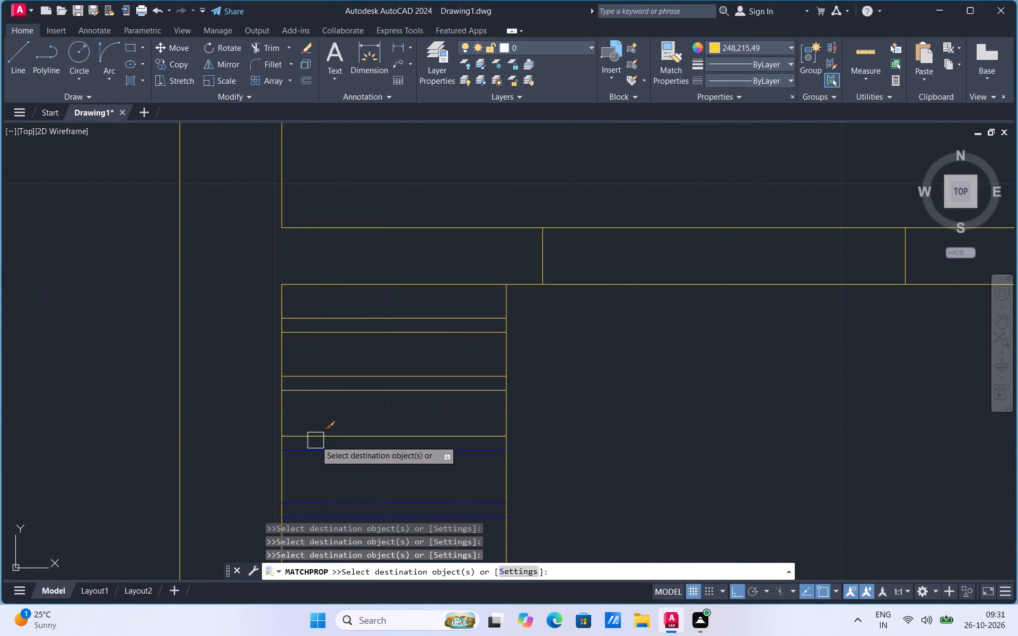
{"action": "left_click", "coordinate": [315, 440]}
{"action": "left_click", "coordinate": [312, 457]}
{"action": "scroll", "coordinate": [411, 303], "scroll_direction": "down", "scroll_amount": 2}
{"action": "scroll", "coordinate": [410, 372], "scroll_direction": "up", "scroll_amount": 2}
{"action": "left_click", "coordinate": [393, 391]}
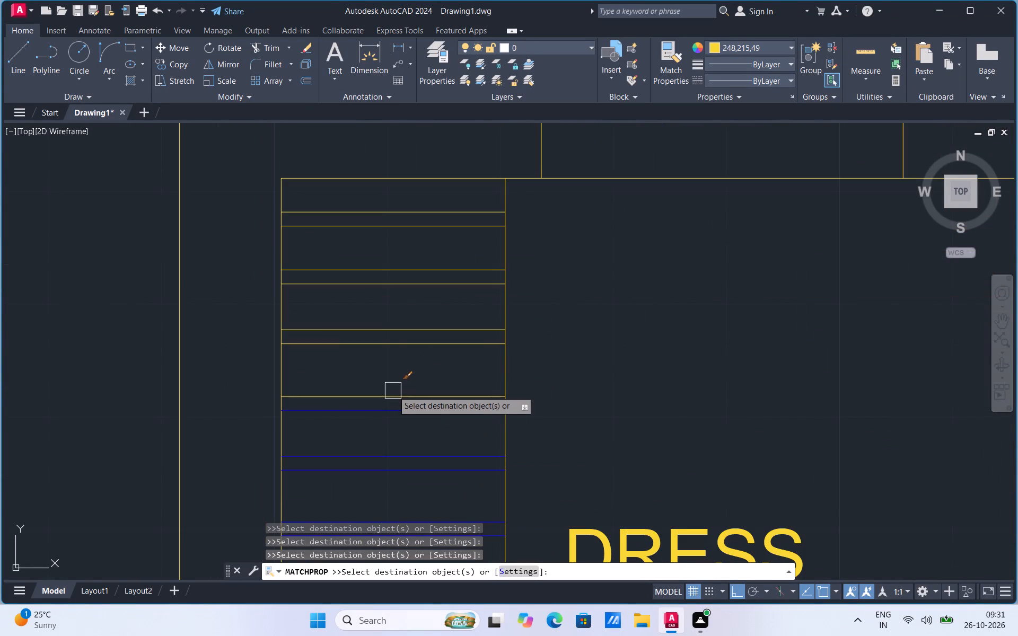
{"action": "left_click", "coordinate": [385, 412]}
Apply the yellow properties to the remaining shelf lines of the dress room's narrow outer-wall wardrobe.
{"action": "scroll", "coordinate": [400, 337], "scroll_direction": "down", "scroll_amount": 2}
{"action": "scroll", "coordinate": [402, 393], "scroll_direction": "up", "scroll_amount": 1}
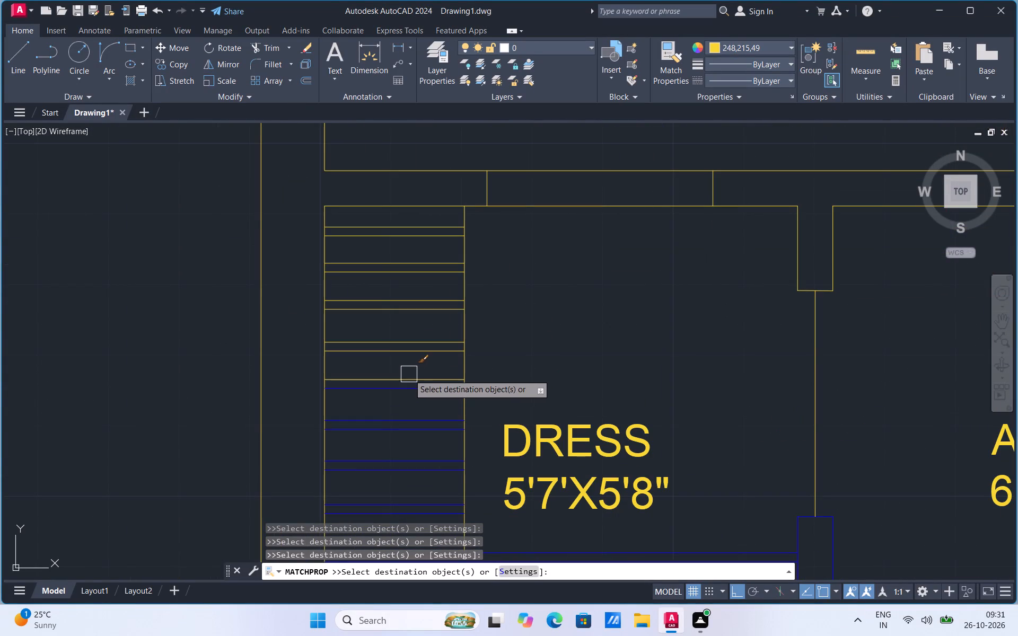
{"action": "left_click", "coordinate": [409, 374]}
{"action": "left_click", "coordinate": [400, 391]}
{"action": "left_click", "coordinate": [381, 417]}
{"action": "left_click", "coordinate": [372, 440]}
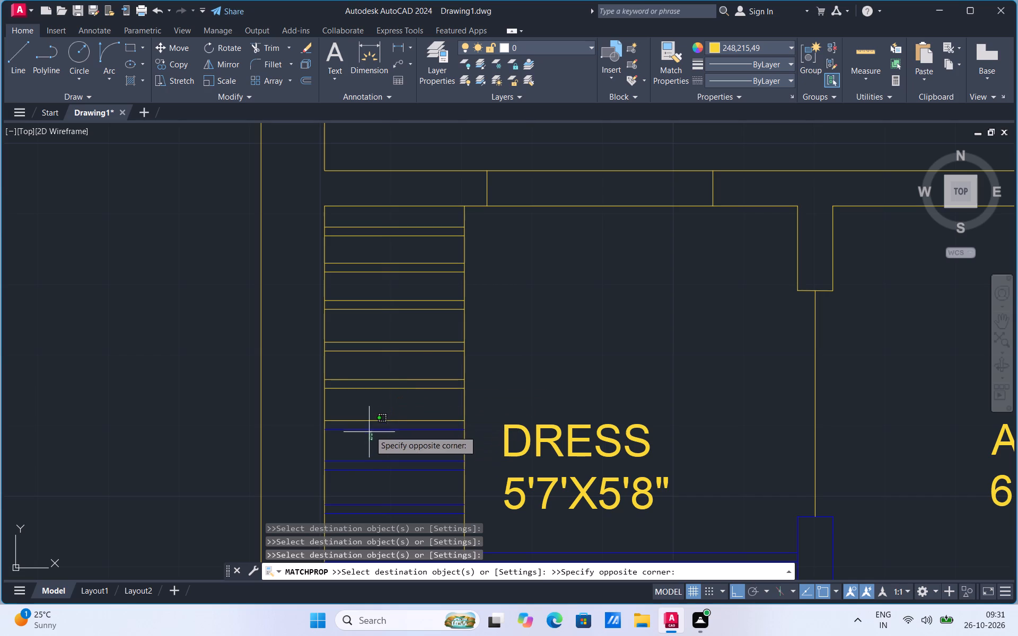
{"action": "left_click", "coordinate": [372, 425]}
{"action": "left_click", "coordinate": [373, 423]}
{"action": "left_click", "coordinate": [370, 458]}
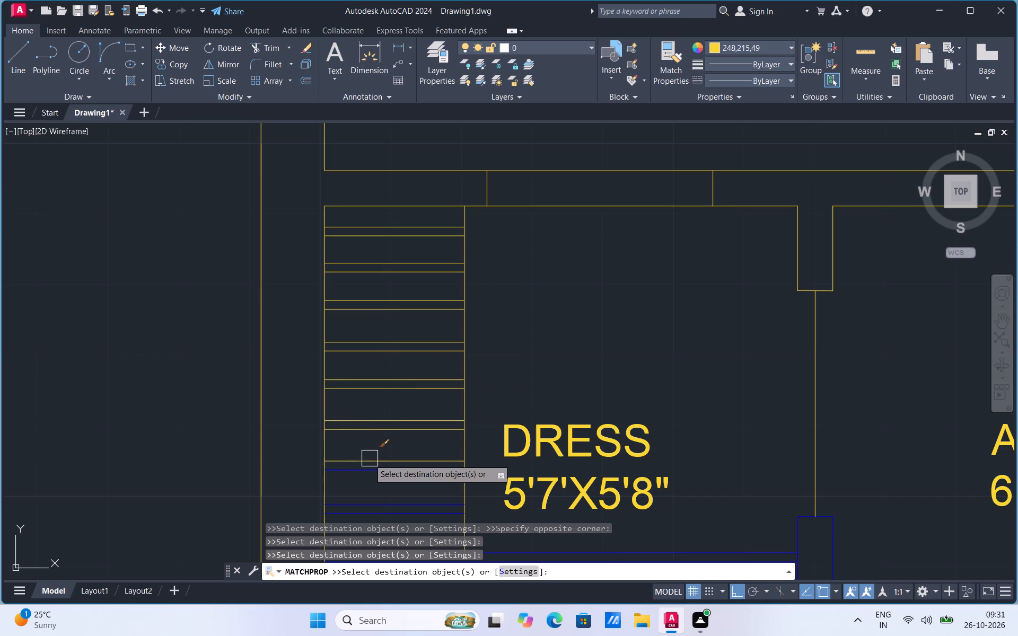
{"action": "left_click", "coordinate": [364, 469]}
{"action": "scroll", "coordinate": [377, 342], "scroll_direction": "down", "scroll_amount": 2}
{"action": "scroll", "coordinate": [393, 414], "scroll_direction": "up", "scroll_amount": 2}
{"action": "left_click", "coordinate": [391, 390]}
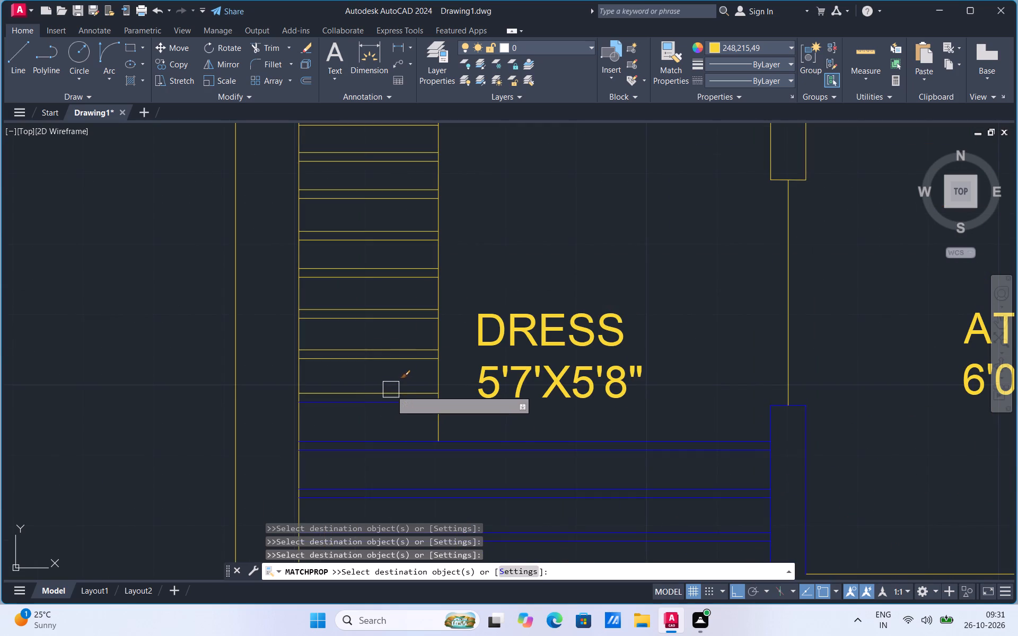
{"action": "left_click", "coordinate": [388, 405]}
Apply the yellow properties to the first pair of lower wardrobe lines and the lower wall stub between the dress room and attached toilet.
{"action": "left_click", "coordinate": [382, 438]}
{"action": "left_click", "coordinate": [378, 447]}
{"action": "left_click", "coordinate": [466, 435]}
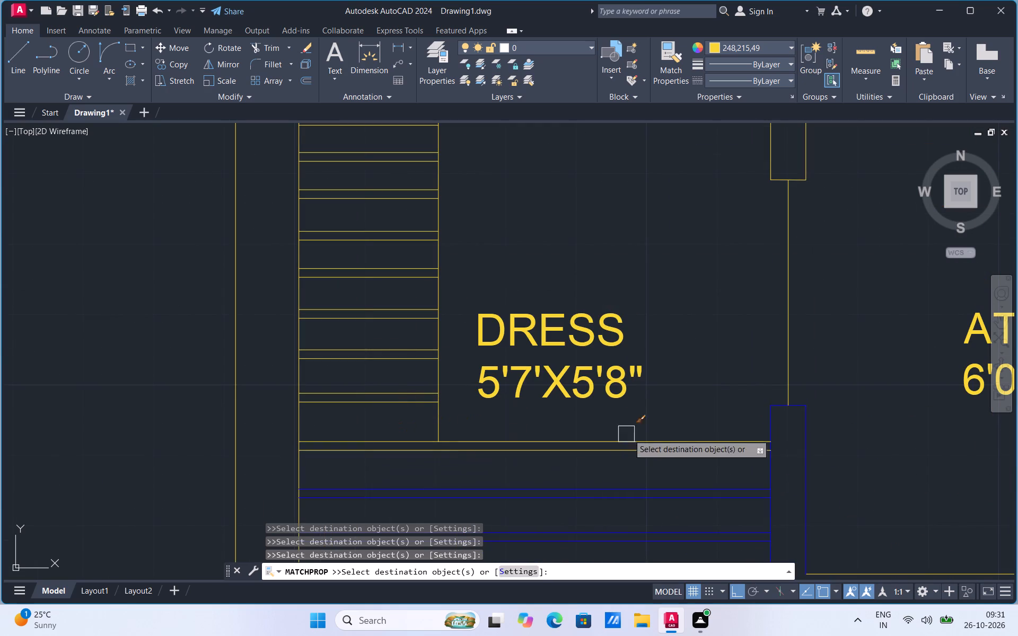
{"action": "left_click", "coordinate": [780, 426]}
{"action": "left_click", "coordinate": [762, 404]}
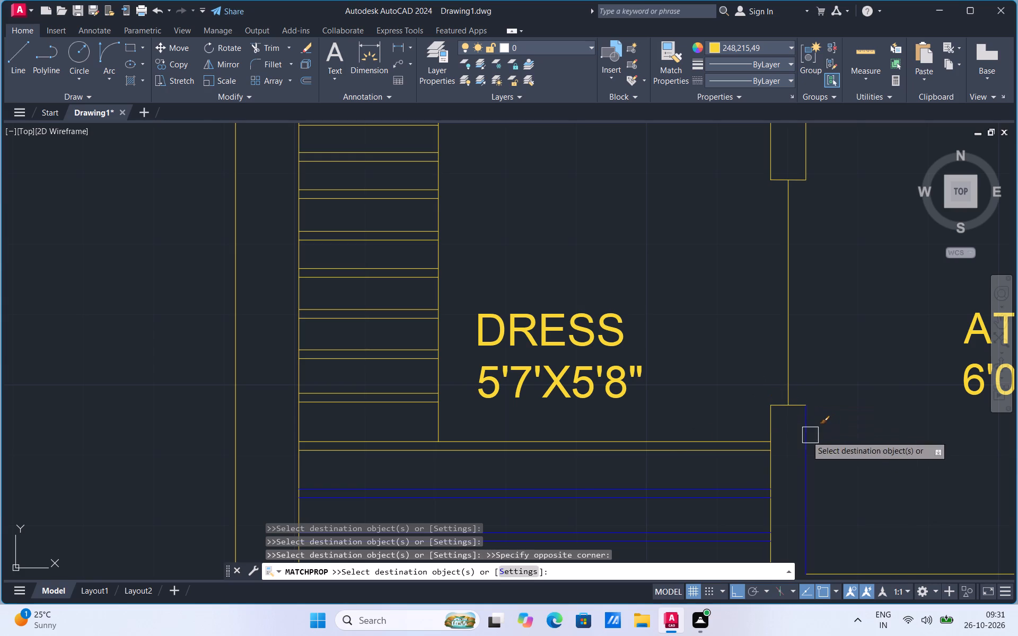
{"action": "left_click", "coordinate": [790, 440]}
{"action": "left_click", "coordinate": [851, 420]}
{"action": "left_click", "coordinate": [810, 447]}
Apply the yellow properties to the dress room's lower wall line and the remaining lines of its lower wardrobe.
{"action": "scroll", "coordinate": [680, 267], "scroll_direction": "down", "scroll_amount": 3}
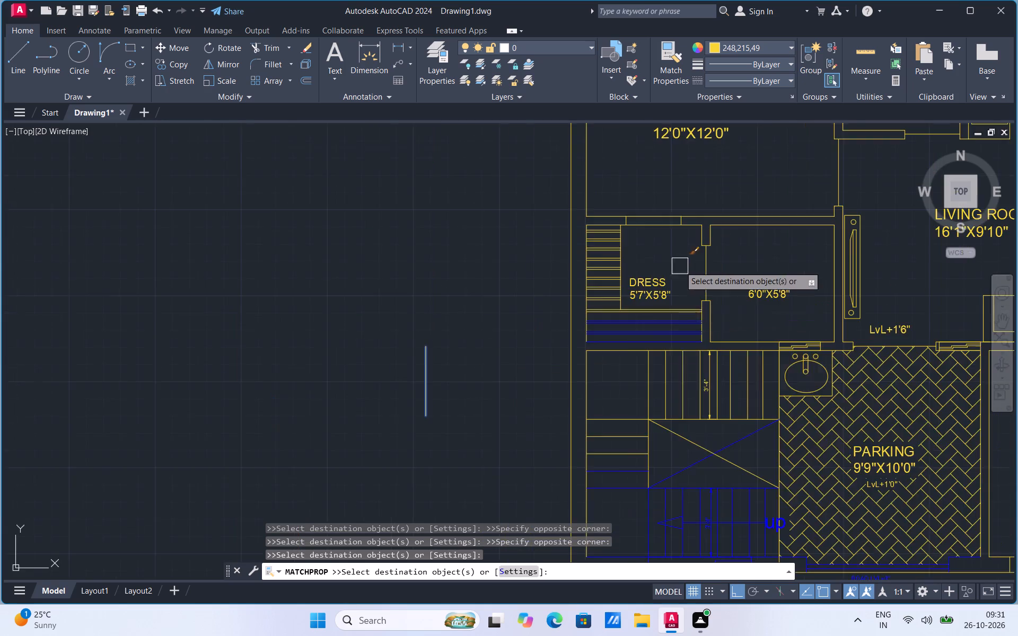
{"action": "scroll", "coordinate": [683, 360], "scroll_direction": "up", "scroll_amount": 2}
{"action": "scroll", "coordinate": [427, 328], "scroll_direction": "up", "scroll_amount": 2}
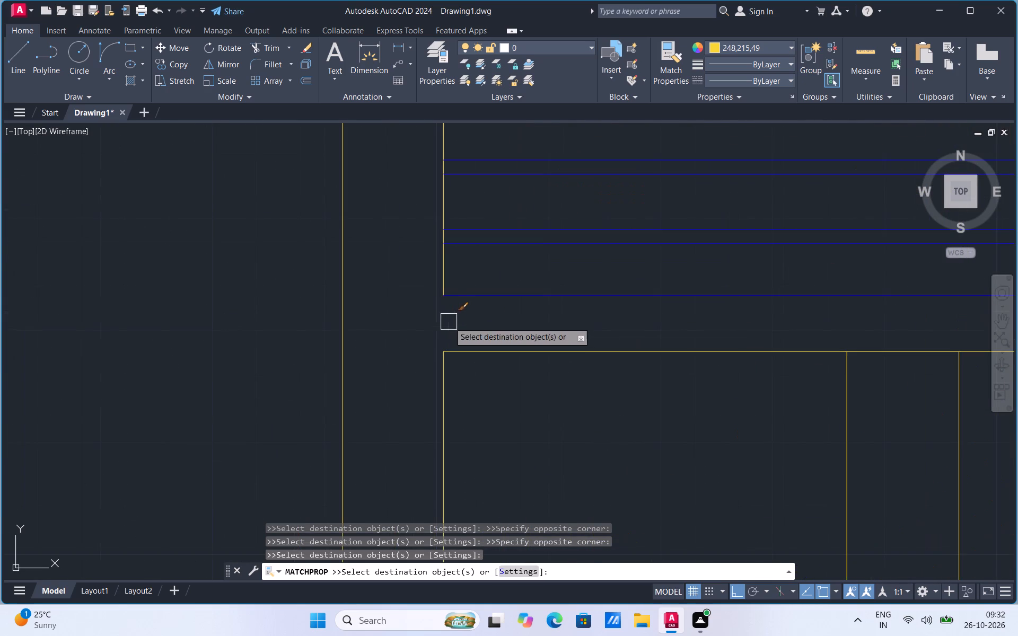
{"action": "left_click", "coordinate": [469, 300]}
{"action": "scroll", "coordinate": [432, 428], "scroll_direction": "down", "scroll_amount": 2}
{"action": "left_click", "coordinate": [472, 317]}
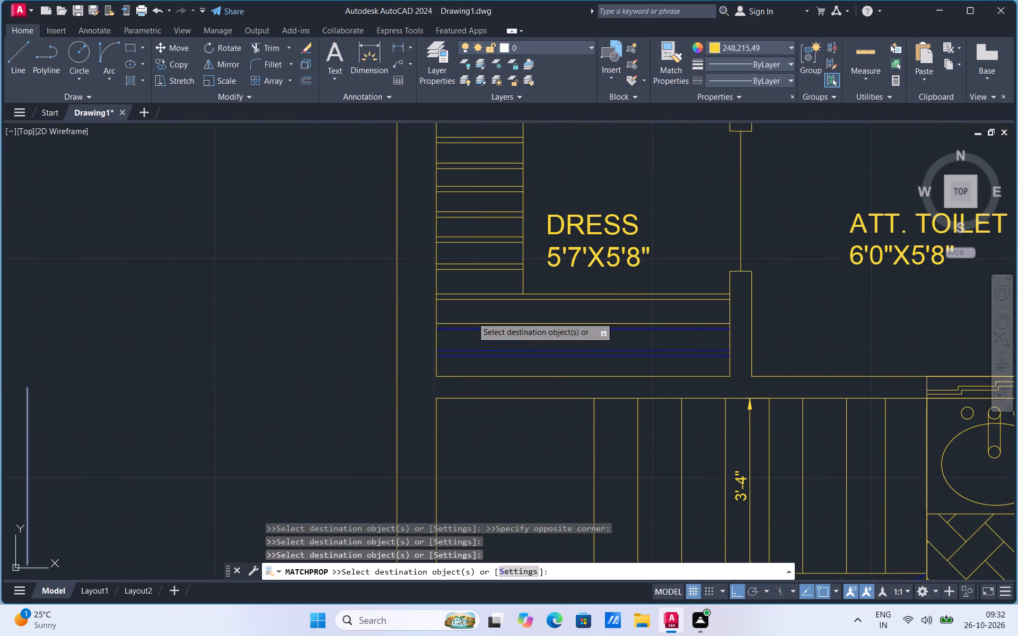
{"action": "left_click", "coordinate": [478, 330]}
{"action": "left_click", "coordinate": [479, 344]}
{"action": "left_click", "coordinate": [473, 359]}
Apply the yellow properties to the stair landing's remaining diagonal, side tread and lower edge lines, and the lower flight's first three tread lines.
{"action": "scroll", "coordinate": [488, 284], "scroll_direction": "down", "scroll_amount": 3}
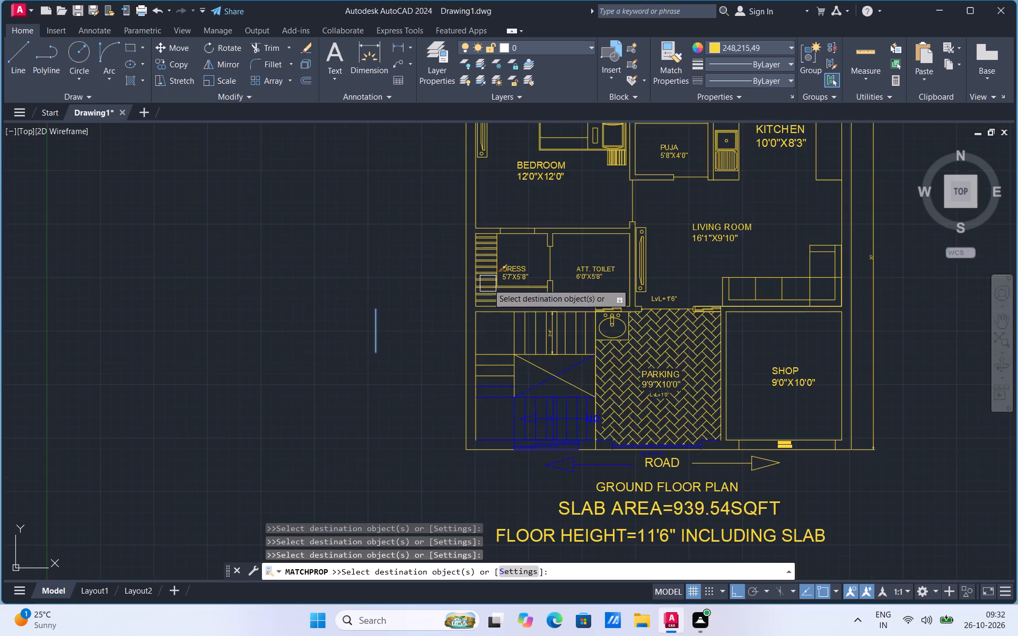
{"action": "scroll", "coordinate": [530, 367], "scroll_direction": "up", "scroll_amount": 2}
{"action": "left_click", "coordinate": [605, 376]}
{"action": "left_click", "coordinate": [464, 418]}
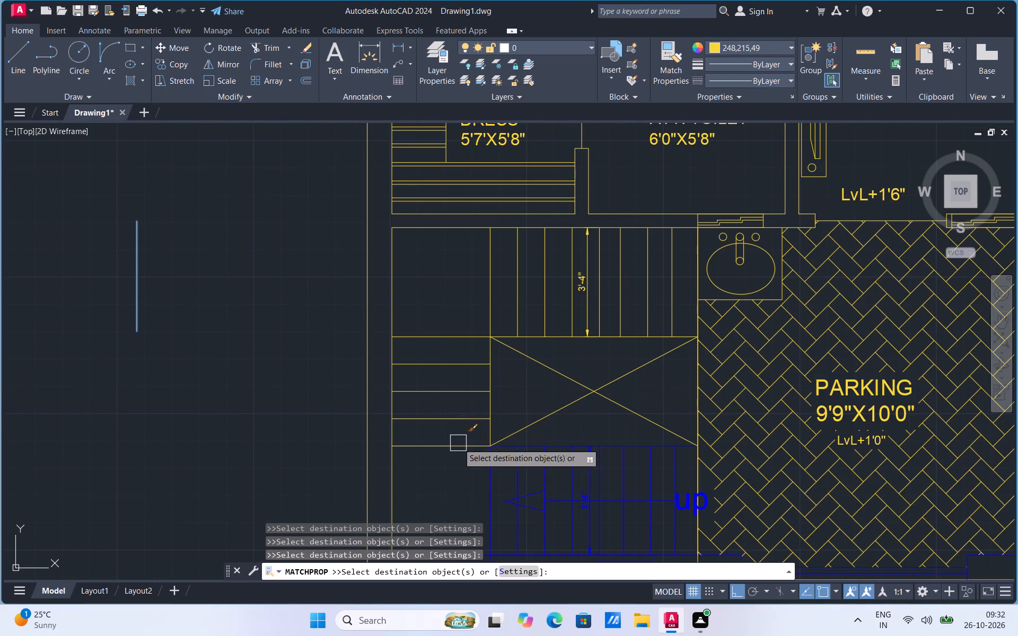
{"action": "left_click", "coordinate": [458, 443]}
{"action": "scroll", "coordinate": [567, 443], "scroll_direction": "up", "scroll_amount": 2}
{"action": "left_click", "coordinate": [548, 447]}
{"action": "left_click", "coordinate": [508, 481]}
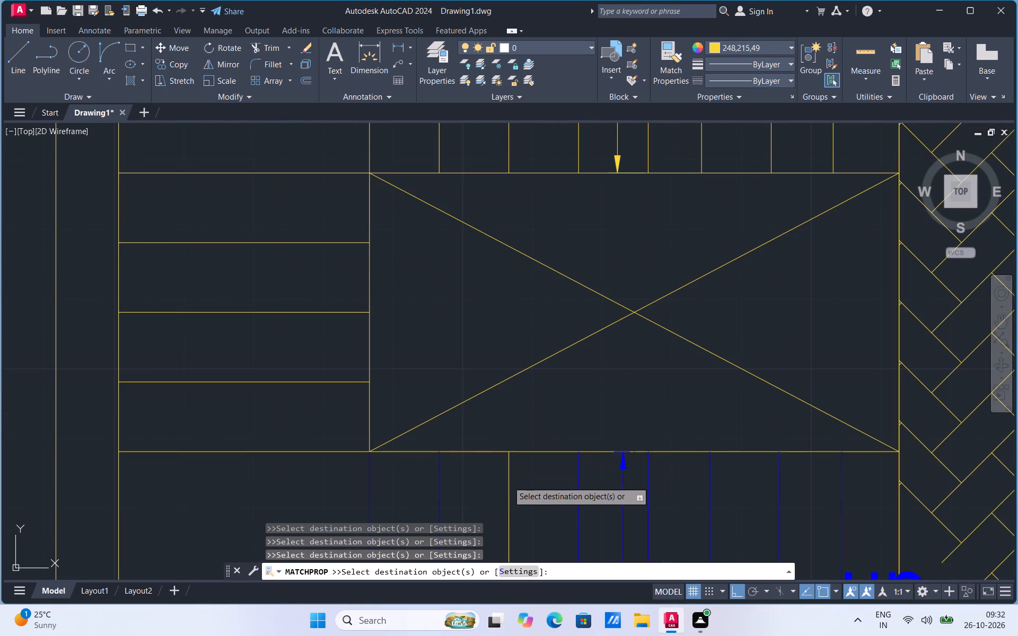
{"action": "left_click", "coordinate": [434, 487]}
{"action": "left_click", "coordinate": [365, 483]}
Apply the yellow properties to the lower flight's fourth tread line, the entrance door below it and the inner front wall line.
{"action": "scroll", "coordinate": [469, 283], "scroll_direction": "down", "scroll_amount": 3}
{"action": "scroll", "coordinate": [511, 385], "scroll_direction": "up", "scroll_amount": 2}
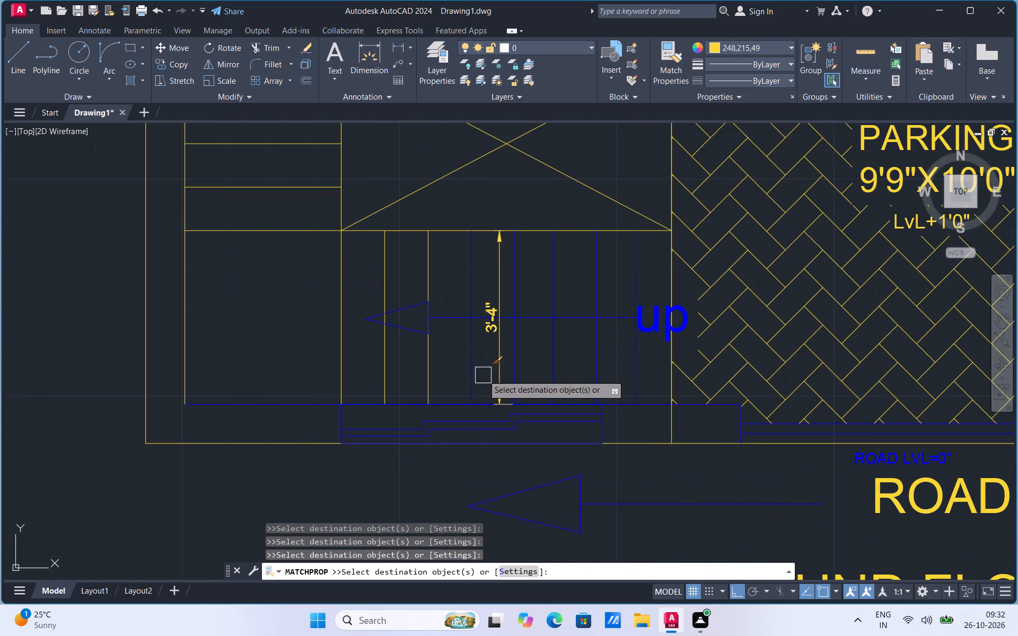
{"action": "left_click", "coordinate": [475, 367]}
{"action": "left_click", "coordinate": [441, 431]}
{"action": "left_click", "coordinate": [305, 401]}
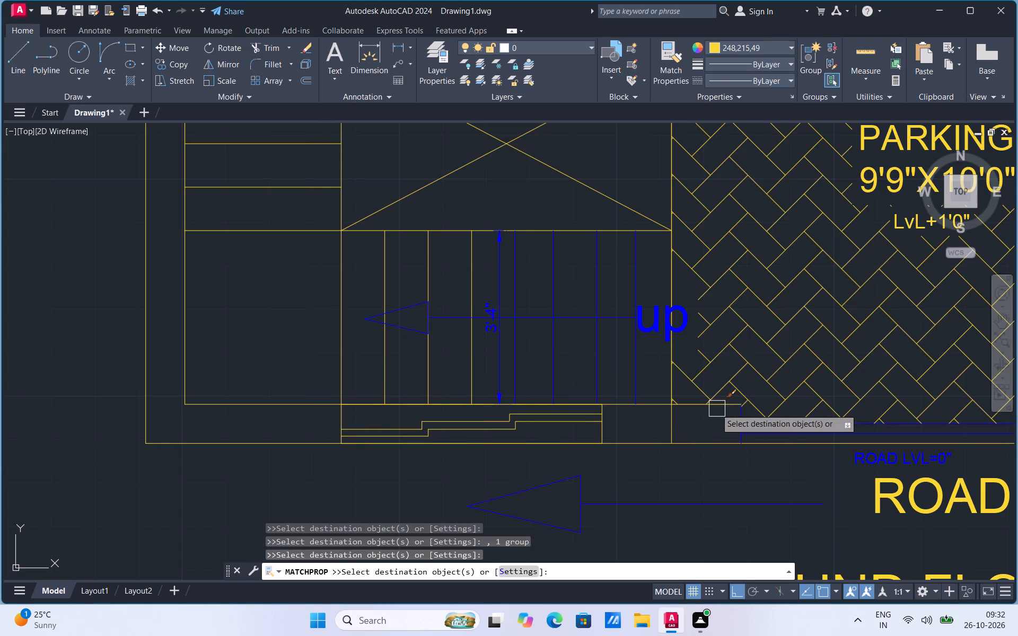
Apply the yellow properties to the front wall end beside the stairs and the two lines across the parking opening.
{"action": "scroll", "coordinate": [722, 406], "scroll_direction": "up", "scroll_amount": 2}
{"action": "left_click", "coordinate": [722, 406]}
{"action": "left_click", "coordinate": [786, 445]}
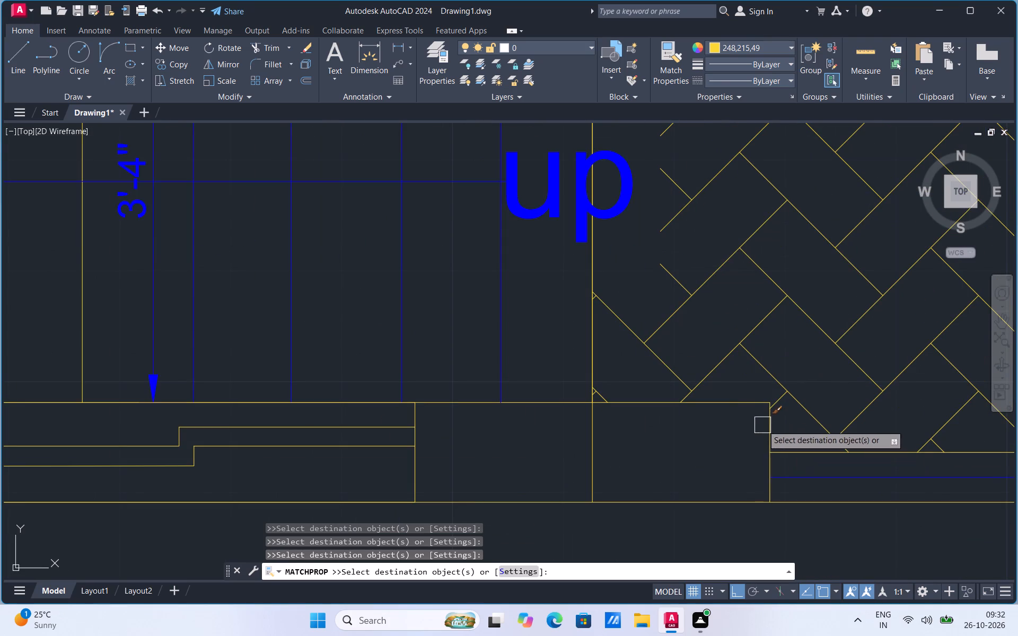
{"action": "left_click", "coordinate": [762, 425]}
{"action": "left_click", "coordinate": [782, 475]}
Apply the yellow properties to the stair arrow, the up label, the middle treads and the 3'-4" dimension of the lower flight.
{"action": "scroll", "coordinate": [635, 434], "scroll_direction": "down", "scroll_amount": 2}
{"action": "left_click", "coordinate": [599, 333]}
{"action": "left_click", "coordinate": [585, 298]}
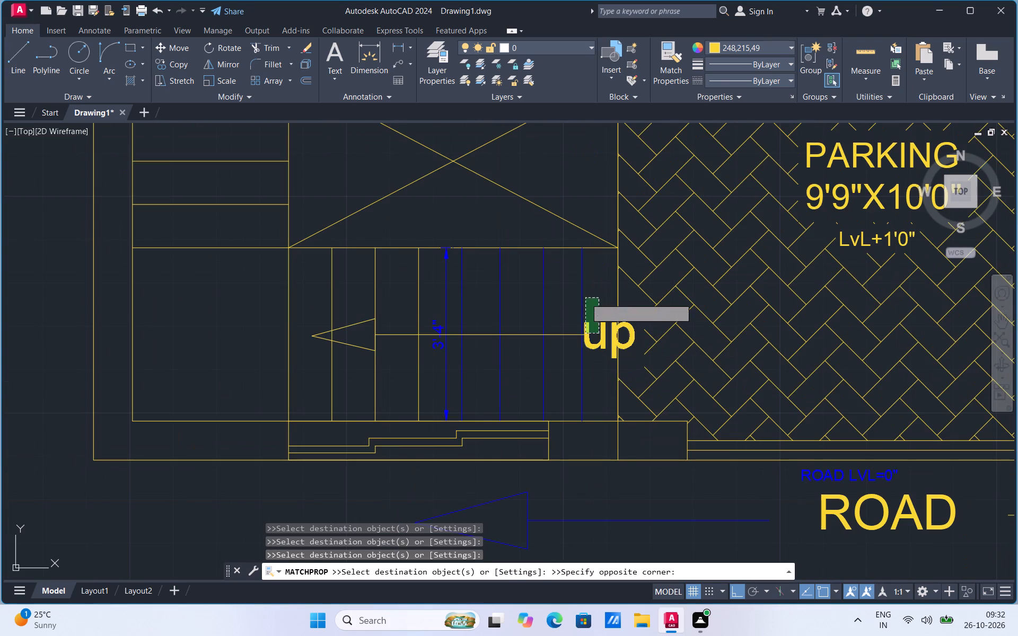
{"action": "left_click", "coordinate": [521, 297]}
{"action": "left_click_drag", "start_coordinate": [572, 299], "coordinate": [571, 308]}
{"action": "left_click", "coordinate": [542, 316]}
{"action": "left_click", "coordinate": [586, 302]}
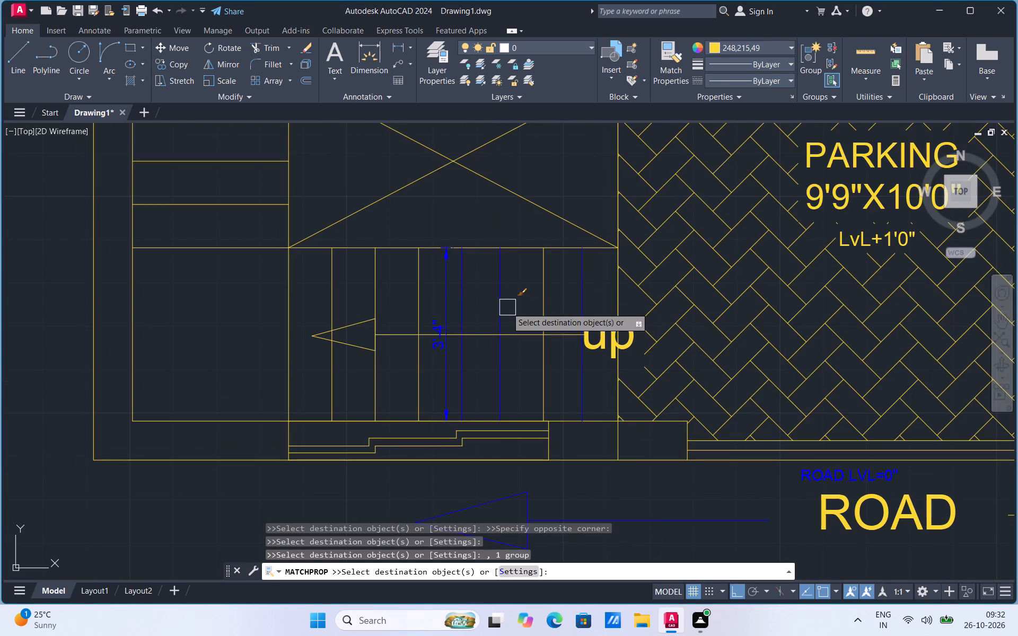
{"action": "left_click", "coordinate": [497, 308]}
{"action": "left_click", "coordinate": [460, 308]}
{"action": "left_click", "coordinate": [446, 319]}
{"action": "left_click", "coordinate": [583, 307]}
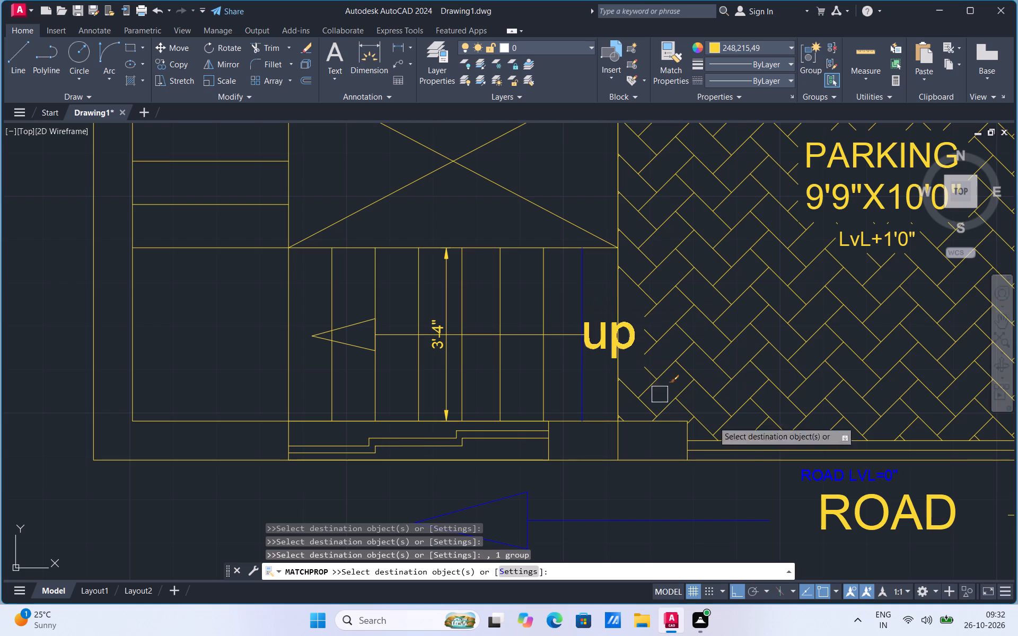
Apply the yellow properties to the ROAD LVL=0" text, the road arrow below the stairs and the lower flight's last tread line.
{"action": "left_click_drag", "start_coordinate": [811, 476], "coordinate": [802, 473]}
{"action": "scroll", "coordinate": [585, 297], "scroll_direction": "down", "scroll_amount": 1}
{"action": "left_click", "coordinate": [585, 297]}
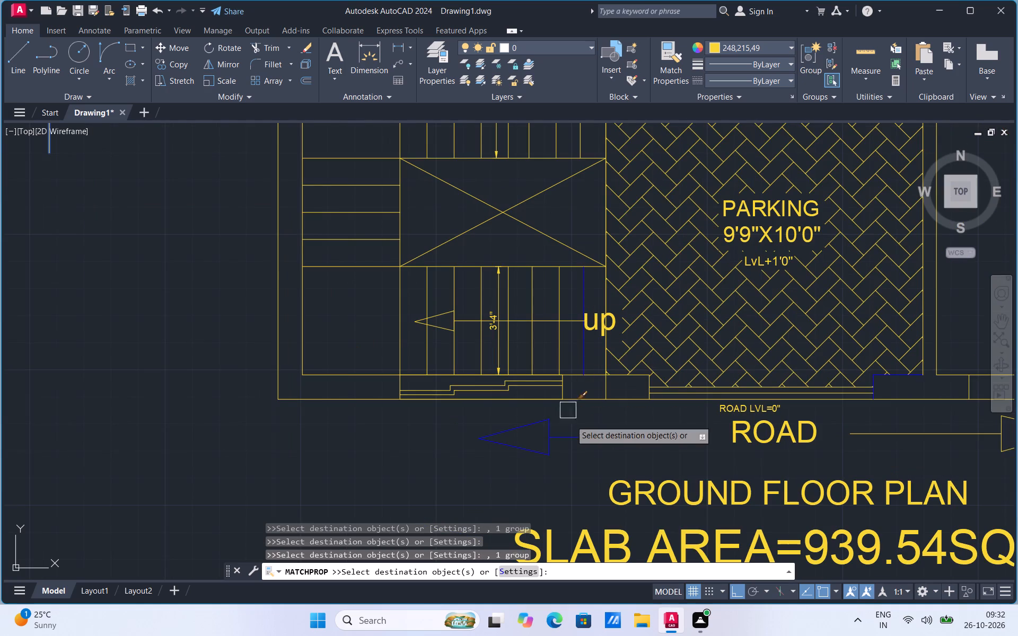
{"action": "left_click", "coordinate": [582, 434]}
{"action": "left_click", "coordinate": [581, 362]}
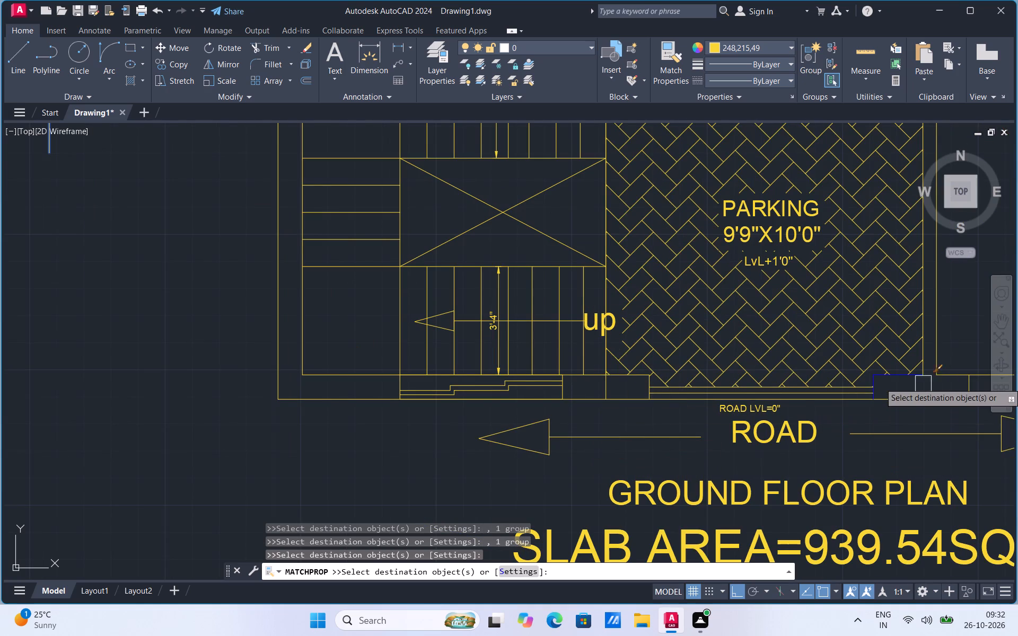
Apply the yellow properties to the remaining front wall lines between the parking opening and the shop.
{"action": "scroll", "coordinate": [923, 382], "scroll_direction": "up", "scroll_amount": 2}
{"action": "left_click", "coordinate": [863, 364]}
{"action": "left_click", "coordinate": [801, 376]}
{"action": "scroll", "coordinate": [625, 343], "scroll_direction": "down", "scroll_amount": 3}
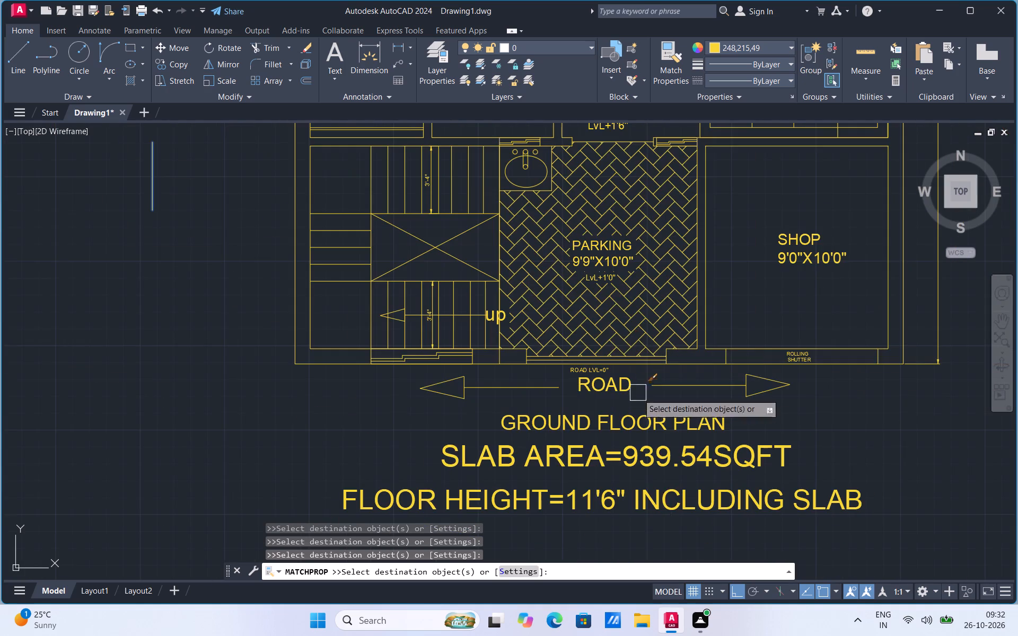
{"action": "scroll", "coordinate": [664, 477], "scroll_direction": "down", "scroll_amount": 3}
{"action": "scroll", "coordinate": [652, 382], "scroll_direction": "up", "scroll_amount": 2}
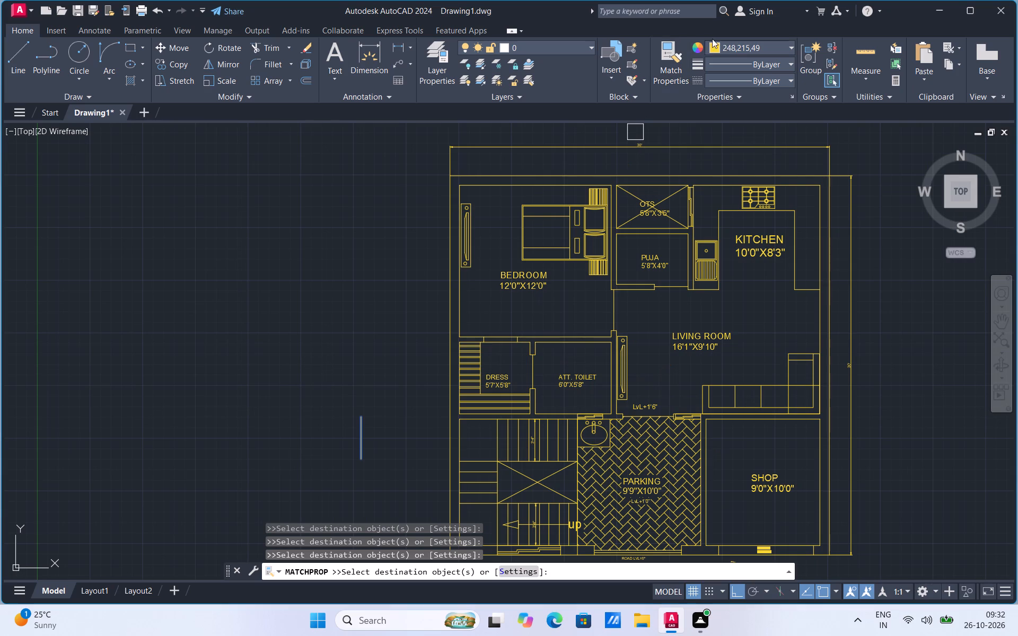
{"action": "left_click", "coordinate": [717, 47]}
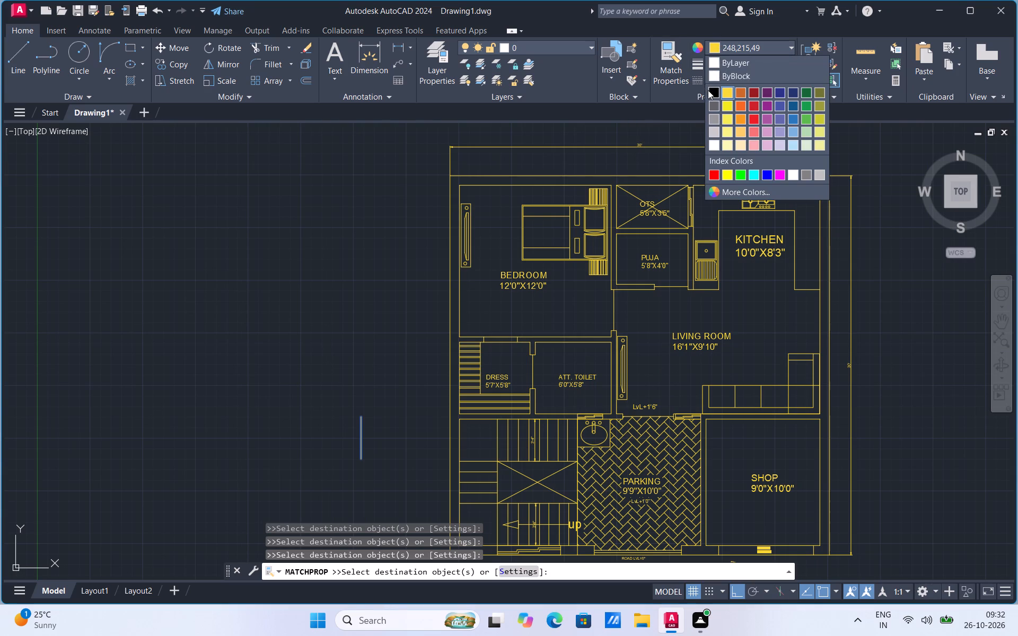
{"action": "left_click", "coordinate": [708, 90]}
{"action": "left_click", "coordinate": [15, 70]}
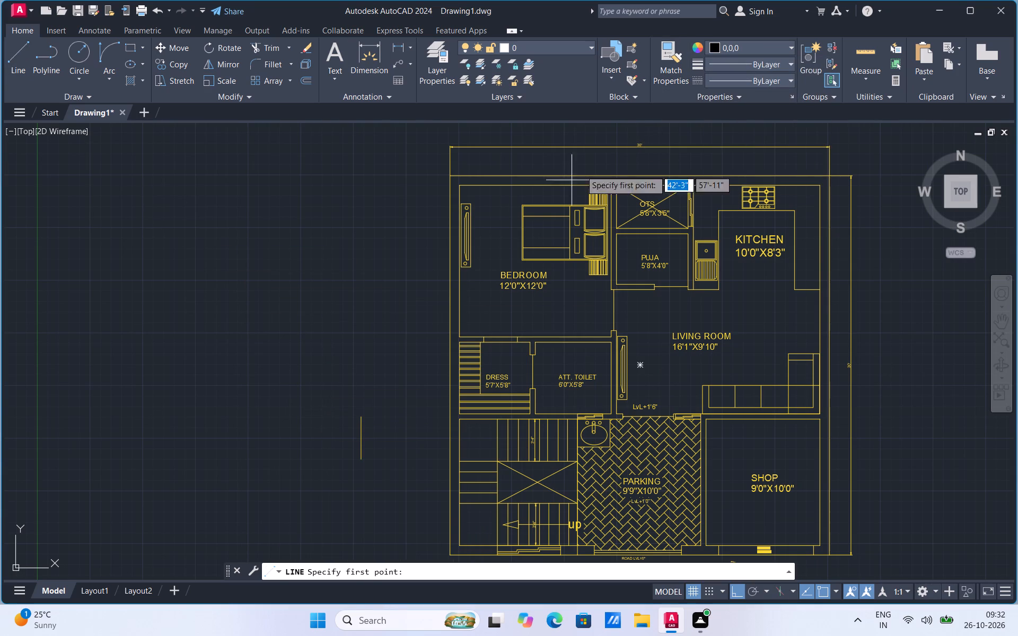
Set the current colour to dark red (153,27,30) and draw a vertical sample line in the empty area beside the plan.
{"action": "left_click", "coordinate": [718, 47]}
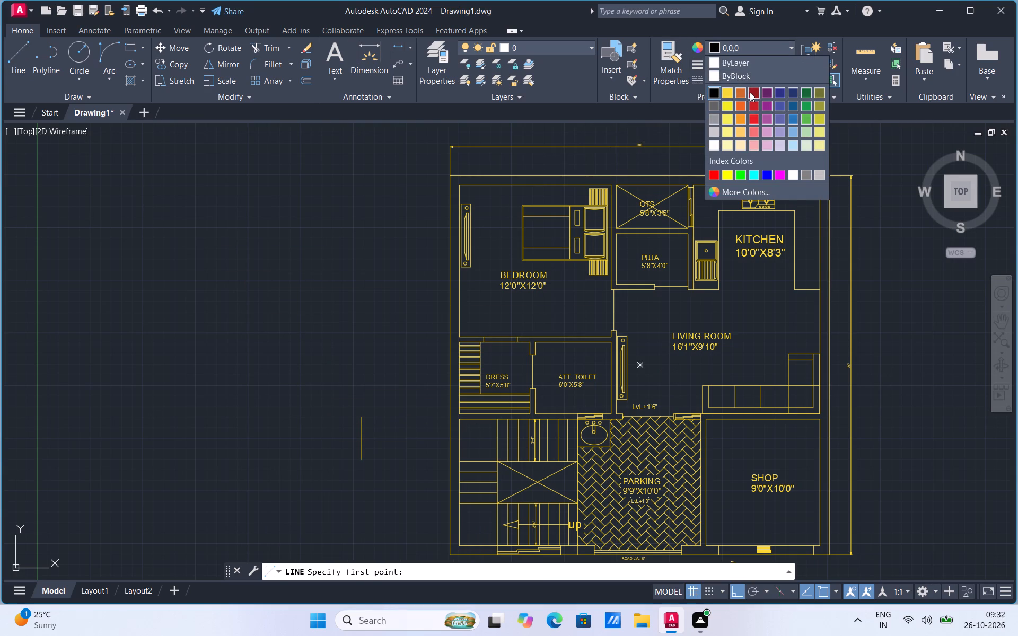
{"action": "left_click", "coordinate": [750, 93]}
{"action": "left_click", "coordinate": [27, 66]}
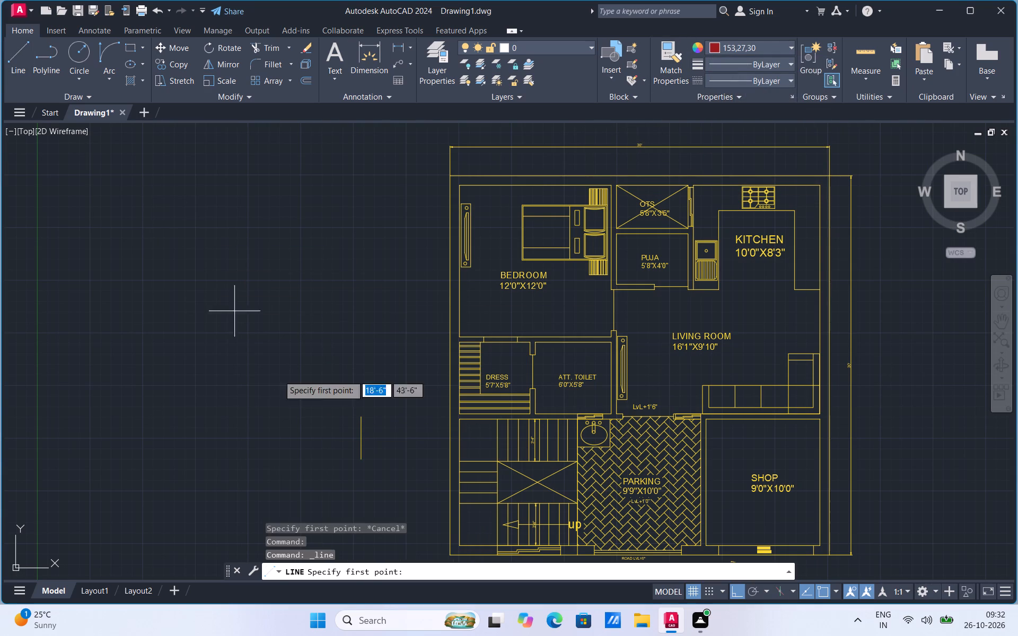
{"action": "left_click_drag", "start_coordinate": [306, 400], "coordinate": [306, 392]}
{"action": "left_click", "coordinate": [305, 260]}
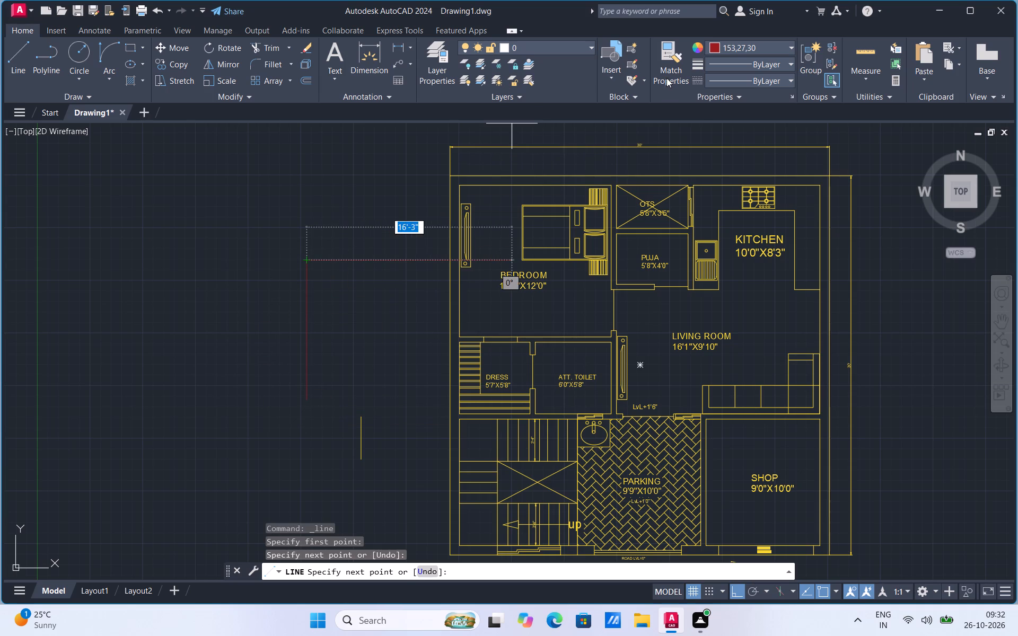
Match the dark red sample line's properties onto the overall dimension above the plan, the outer wall outline and the bedroom's upper wall line.
{"action": "left_click", "coordinate": [666, 78]}
{"action": "left_click", "coordinate": [306, 323]}
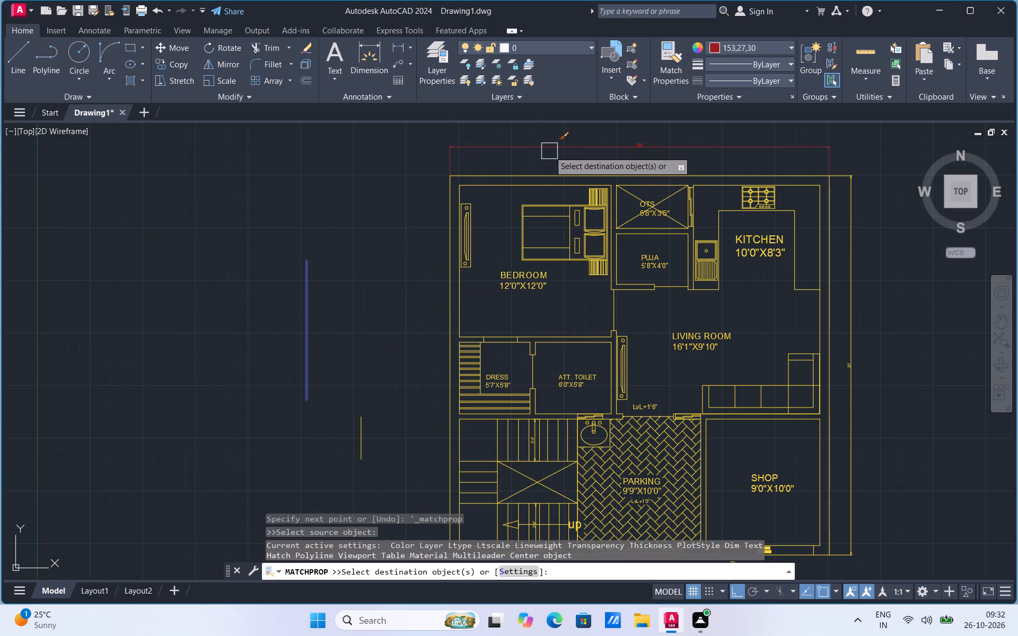
{"action": "left_click", "coordinate": [549, 151]}
{"action": "left_click", "coordinate": [546, 174]}
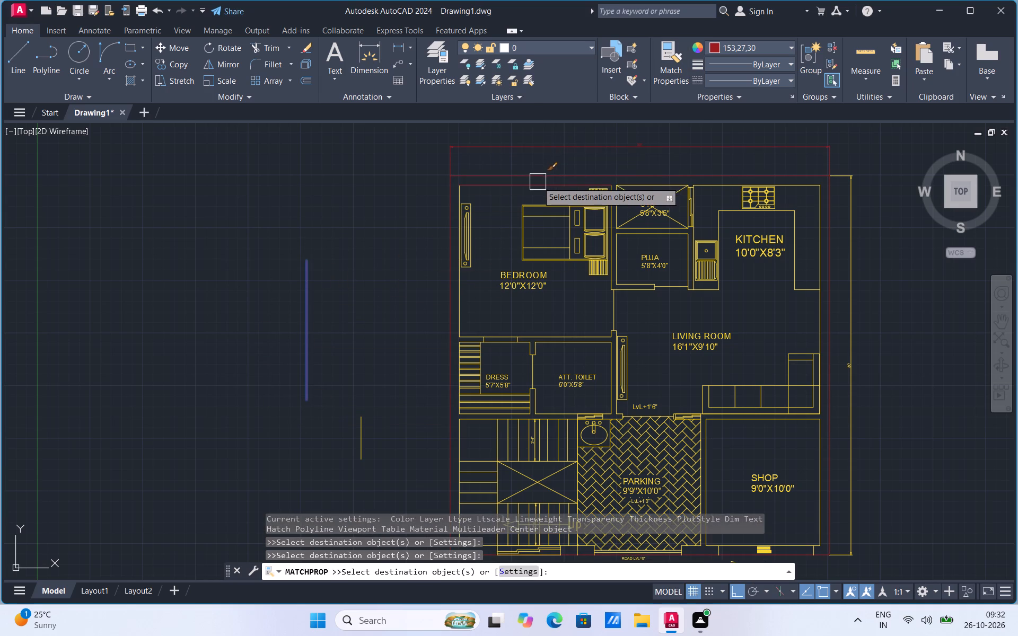
{"action": "left_click", "coordinate": [538, 182]}
Apply the dark red properties to the bedroom's TV unit, outer-side inner wall line, bed and BEDROOM 12'0"X12'0" label.
{"action": "left_click", "coordinate": [473, 218]}
{"action": "left_click", "coordinate": [459, 288]}
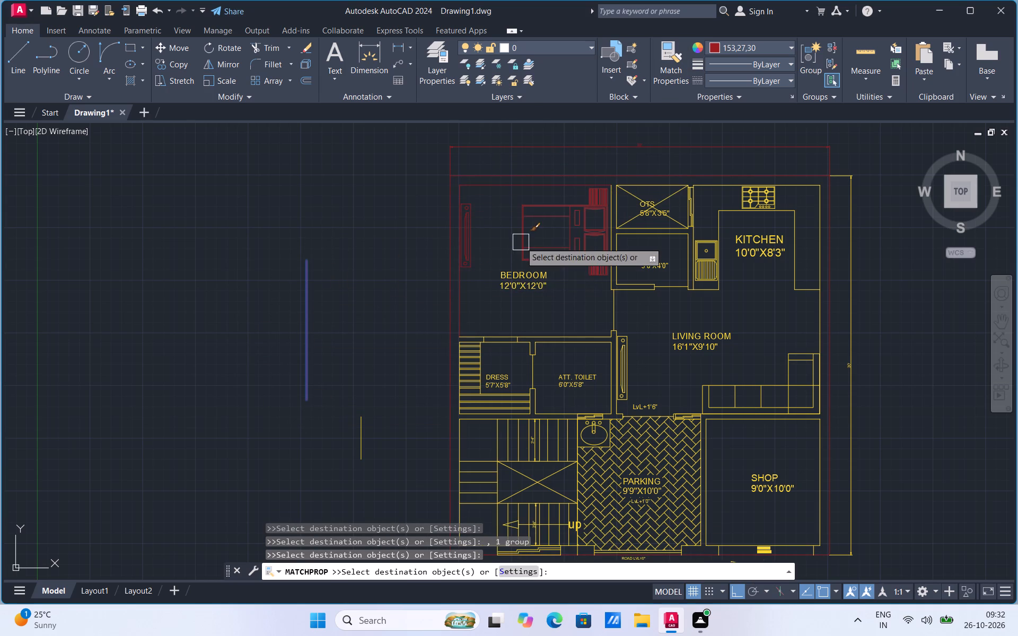
{"action": "left_click", "coordinate": [521, 242]}
{"action": "left_click", "coordinate": [521, 281]}
{"action": "scroll", "coordinate": [622, 253], "scroll_direction": "up", "scroll_amount": 1}
{"action": "left_click", "coordinate": [616, 258]}
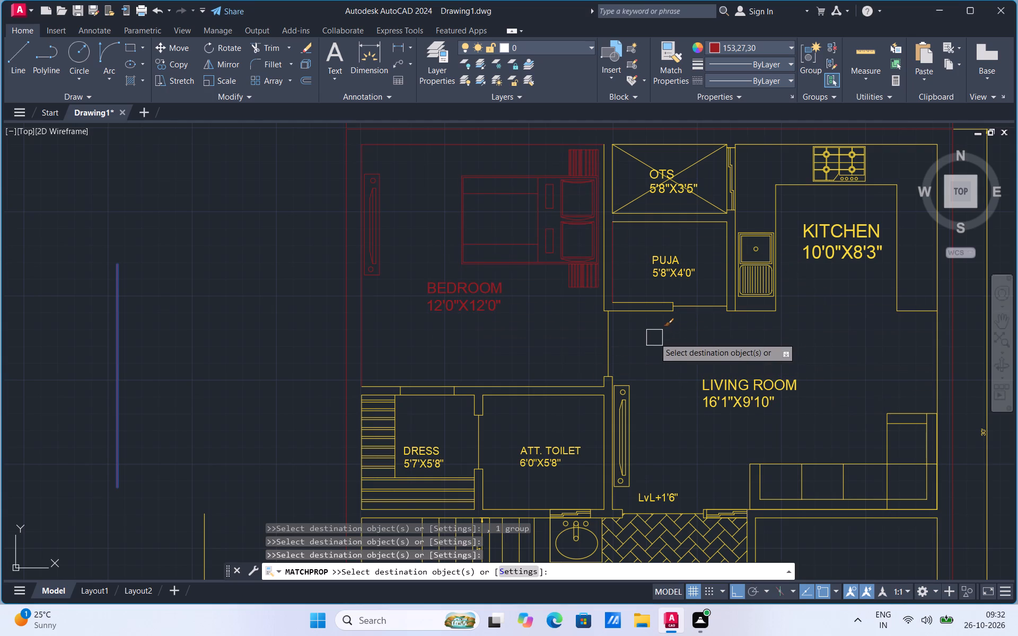
Match the dark red properties onto the puja room's lower wall beside its door and its wall line facing the bedroom.
{"action": "left_click", "coordinate": [654, 310]}
{"action": "left_click", "coordinate": [631, 290]}
{"action": "left_click", "coordinate": [626, 308]}
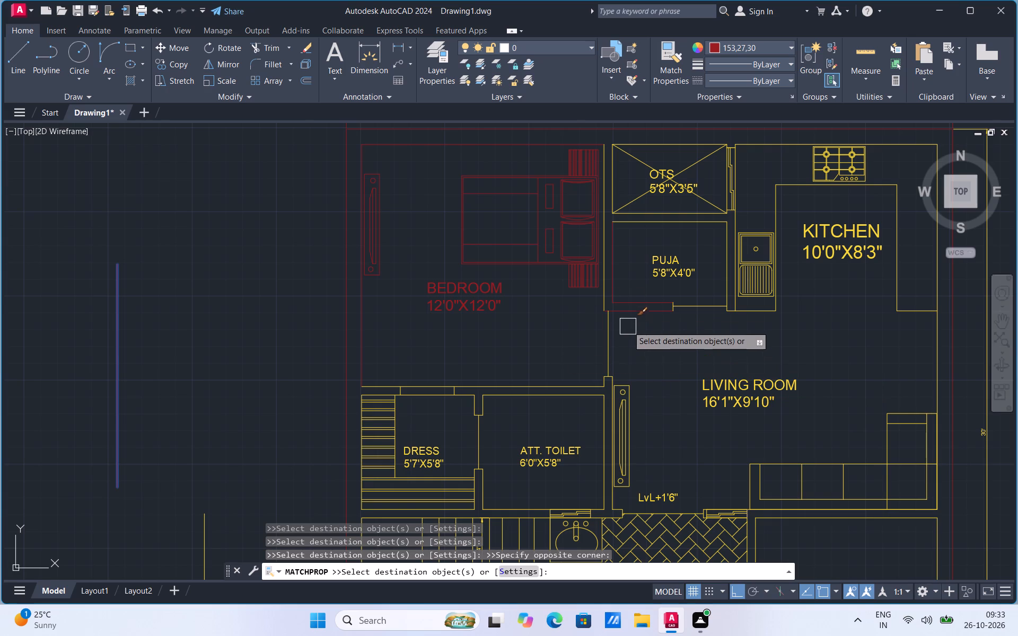
{"action": "scroll", "coordinate": [634, 316], "scroll_direction": "up", "scroll_amount": 2}
{"action": "left_click", "coordinate": [646, 281]}
{"action": "left_click", "coordinate": [579, 248]}
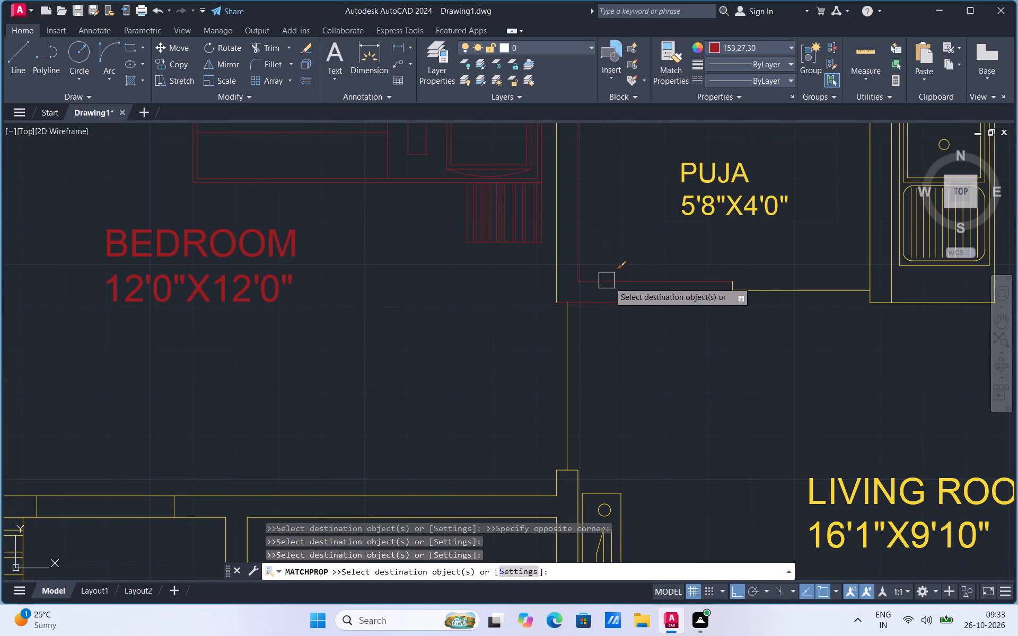
{"action": "left_click", "coordinate": [610, 282]}
{"action": "left_click", "coordinate": [609, 308]}
{"action": "scroll", "coordinate": [595, 412], "scroll_direction": "down", "scroll_amount": 3}
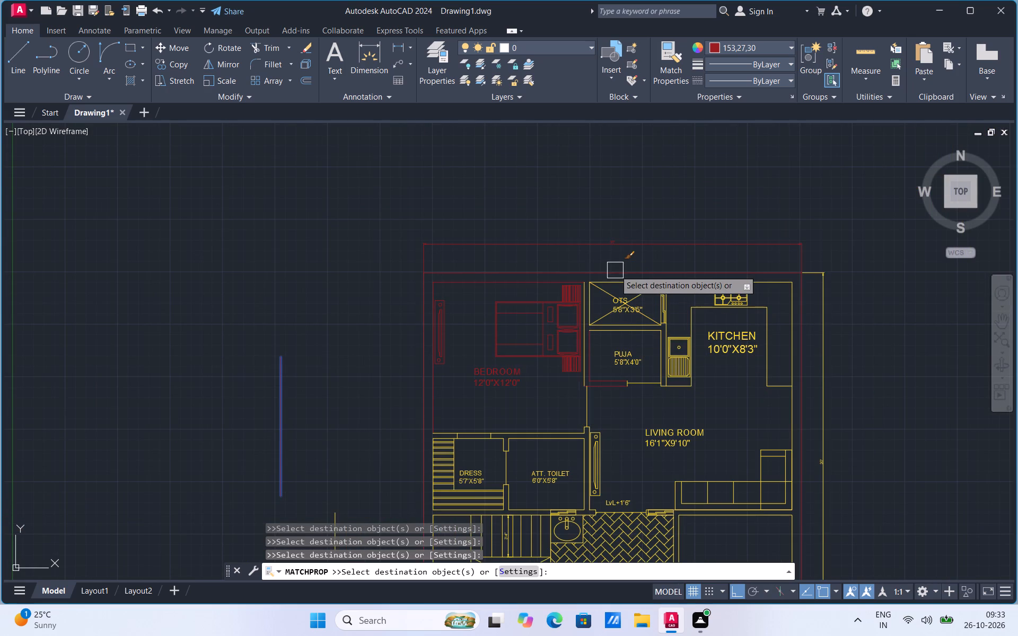
Apply the dark red properties to the bedroom's lower wall line segments above the dress and attached toilet.
{"action": "left_click", "coordinate": [621, 248]}
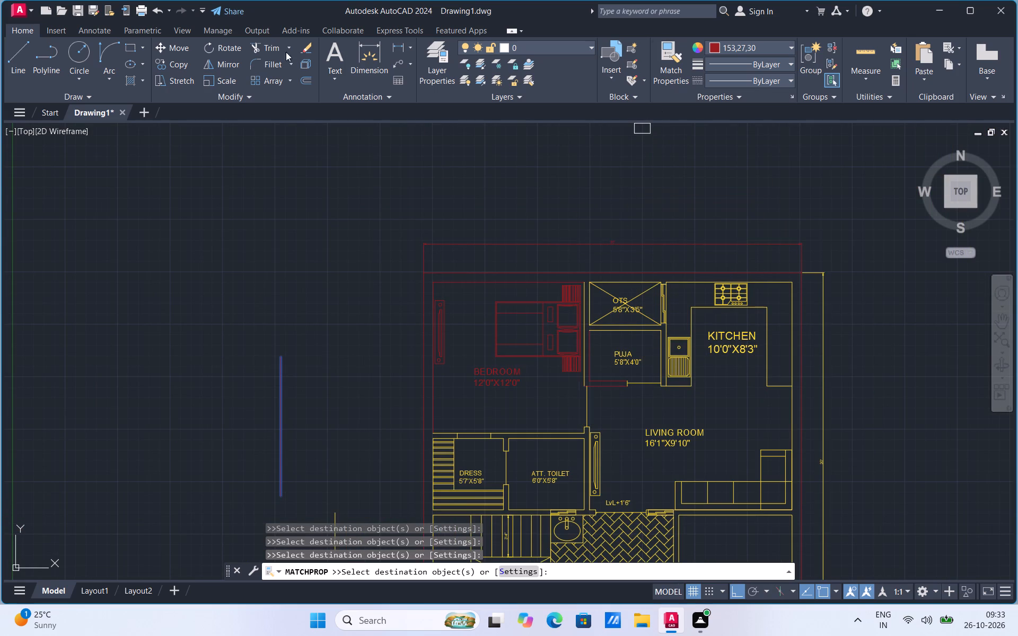
{"action": "left_click", "coordinate": [668, 75]}
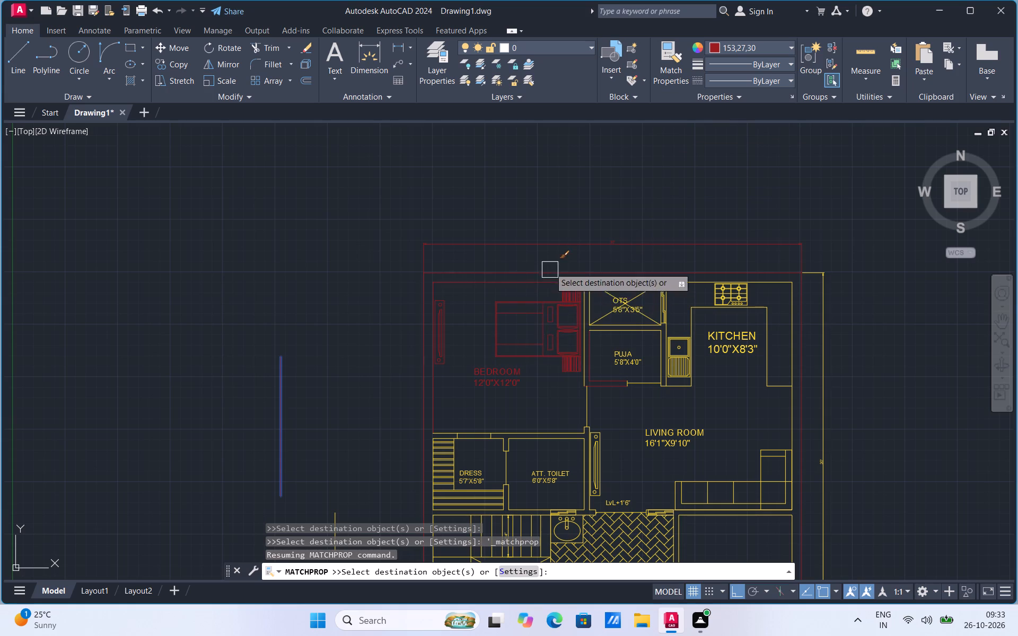
{"action": "left_click", "coordinate": [485, 428]}
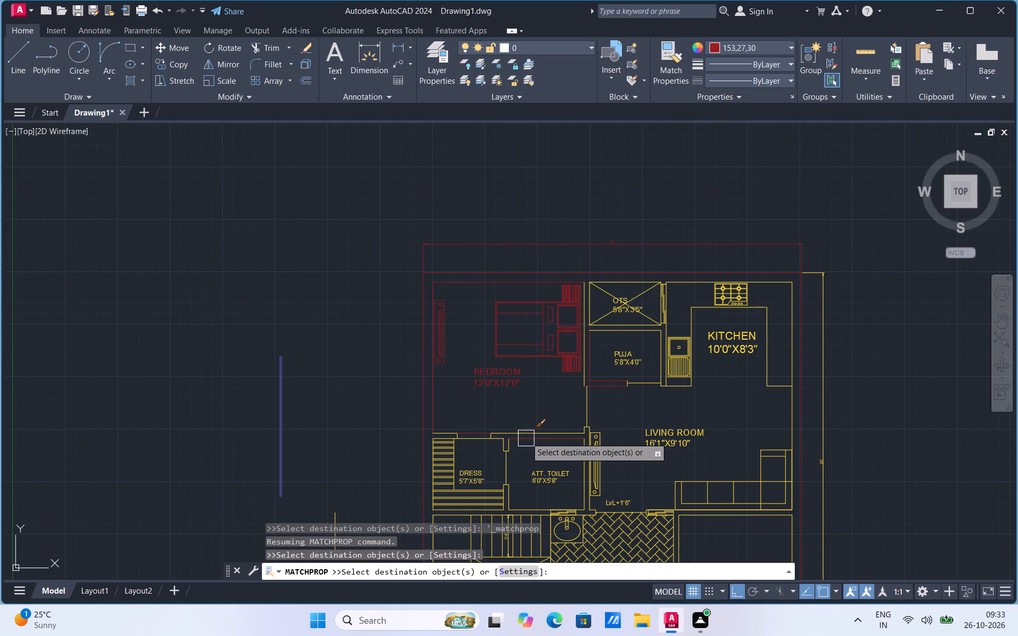
{"action": "scroll", "coordinate": [548, 447], "scroll_direction": "up", "scroll_amount": 1}
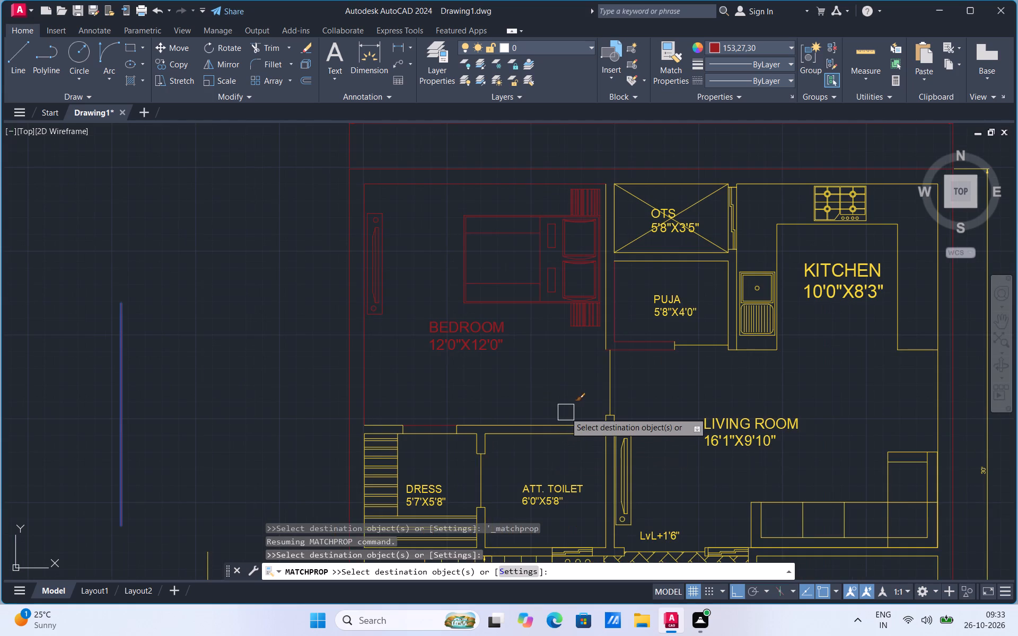
{"action": "left_click", "coordinate": [559, 423]}
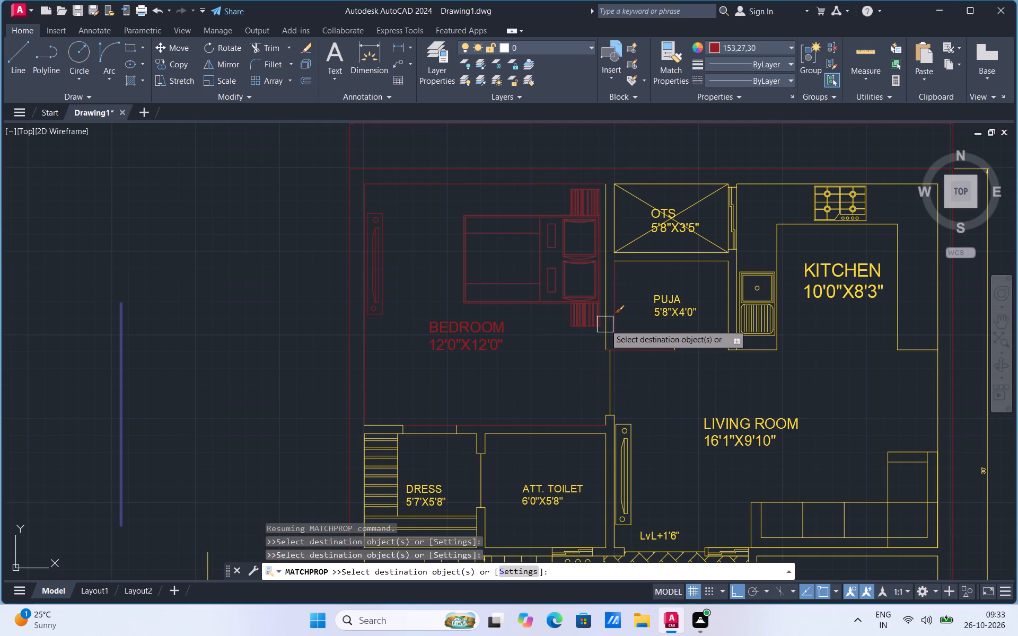
Apply the dark red properties to the kitchen's upper wall line, stove, counter edge, KITCHEN 10'0"X8'3" label and sink.
{"action": "scroll", "coordinate": [335, 156], "scroll_direction": "down", "scroll_amount": 3}
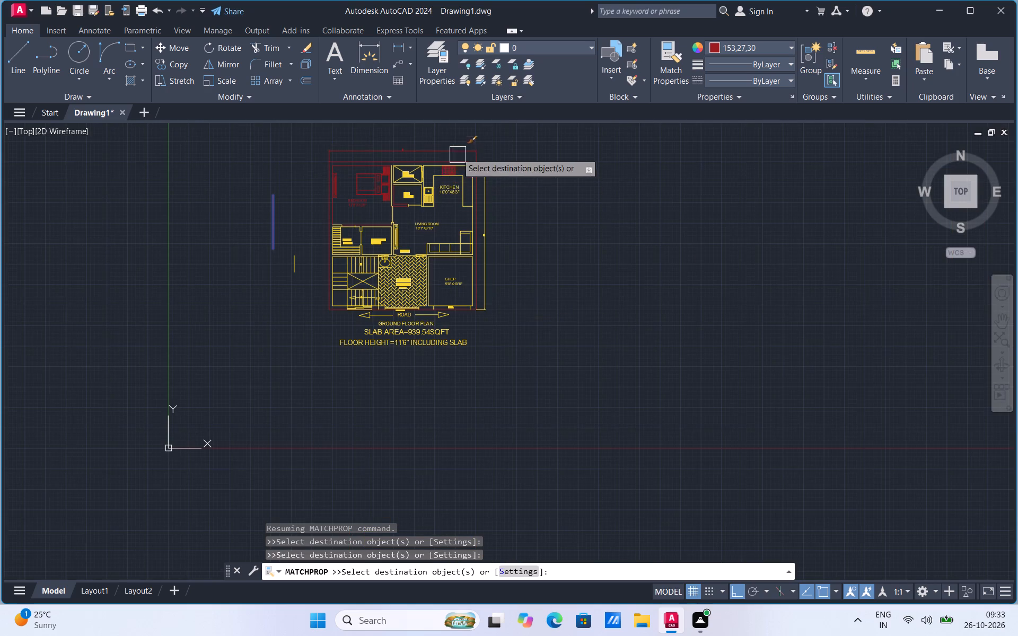
{"action": "scroll", "coordinate": [400, 139], "scroll_direction": "up", "scroll_amount": 3}
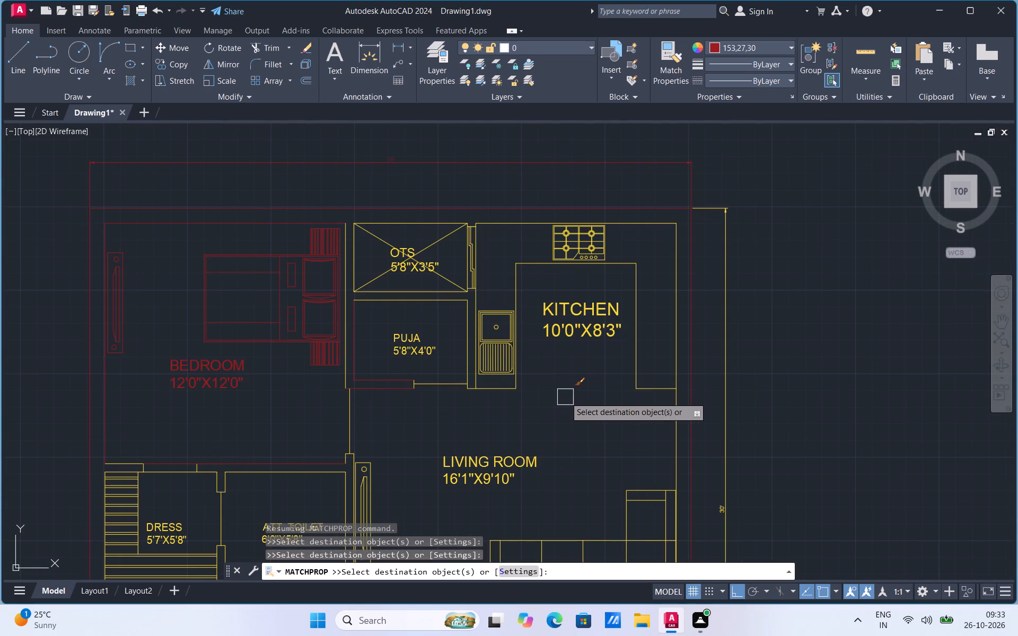
{"action": "scroll", "coordinate": [482, 271], "scroll_direction": "up", "scroll_amount": 1}
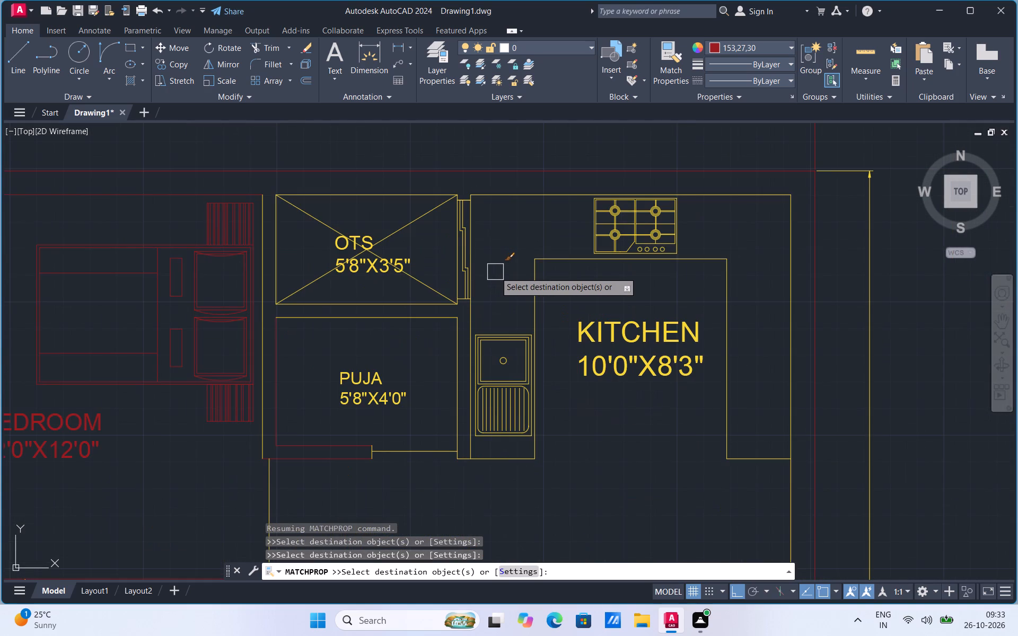
{"action": "left_click", "coordinate": [526, 190]}
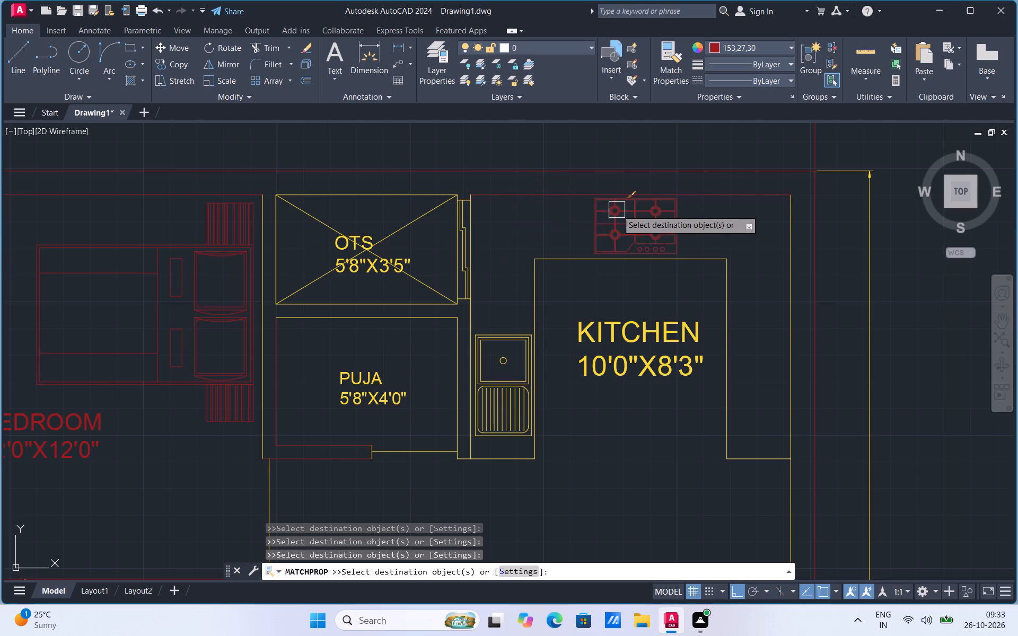
{"action": "left_click_drag", "start_coordinate": [618, 210], "coordinate": [560, 259]}
{"action": "left_click_drag", "start_coordinate": [560, 259], "coordinate": [525, 294]}
{"action": "left_click_drag", "start_coordinate": [525, 294], "coordinate": [603, 312]}
{"action": "left_click_drag", "start_coordinate": [603, 312], "coordinate": [537, 317]}
{"action": "left_click", "coordinate": [537, 317]}
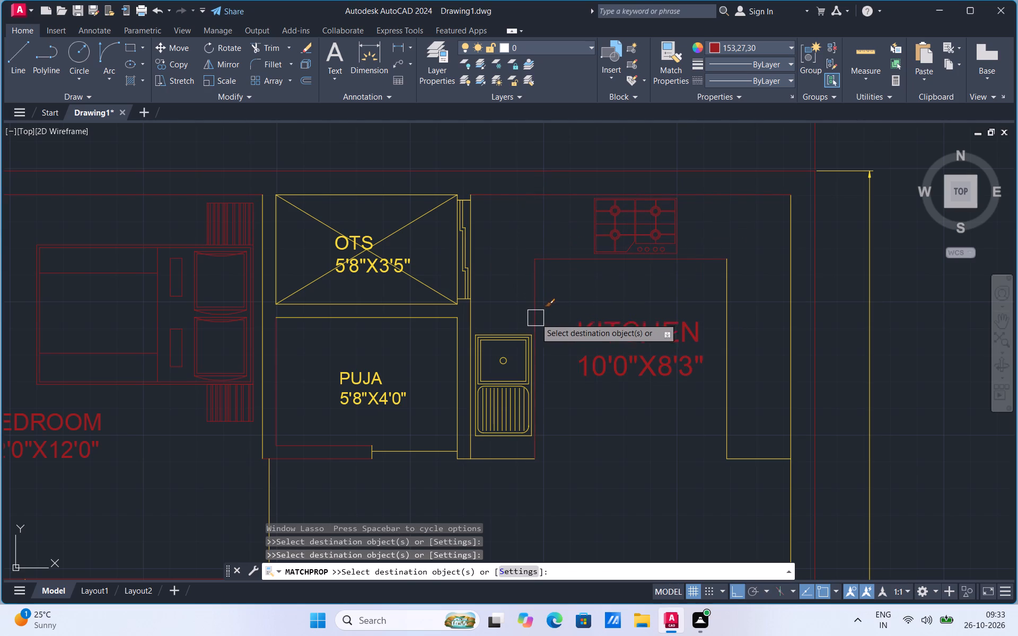
{"action": "left_click", "coordinate": [516, 351]}
{"action": "left_click", "coordinate": [482, 383]}
{"action": "left_click_drag", "start_coordinate": [482, 383], "coordinate": [450, 390]}
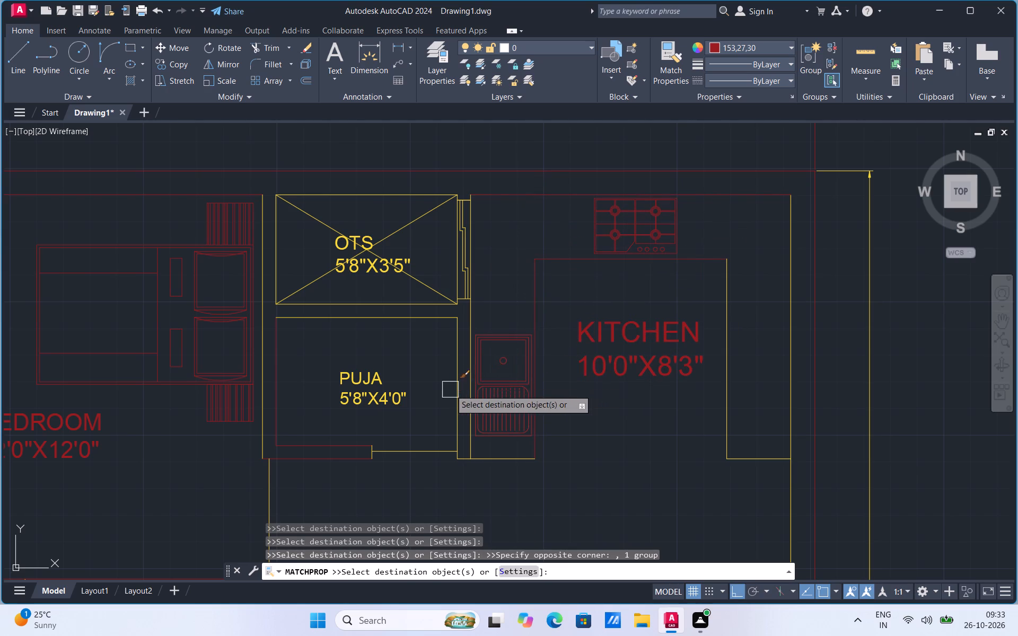
Apply the dark red properties to the PUJA and OTS labels and to the OTS outline and crossed diagonals.
{"action": "left_click_drag", "start_coordinate": [450, 390], "coordinate": [384, 387]}
{"action": "left_click", "coordinate": [384, 387]}
{"action": "left_click", "coordinate": [366, 275]}
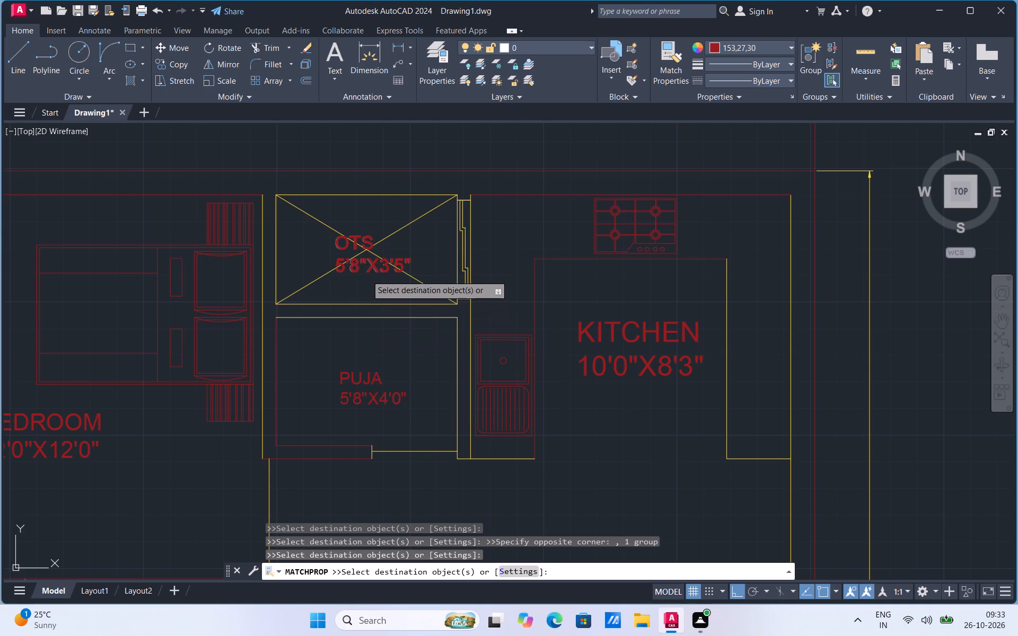
{"action": "left_click_drag", "start_coordinate": [407, 229], "coordinate": [392, 198]}
{"action": "left_click_drag", "start_coordinate": [392, 198], "coordinate": [313, 217]}
{"action": "left_click_drag", "start_coordinate": [313, 217], "coordinate": [280, 243]}
{"action": "left_click", "coordinate": [280, 243]}
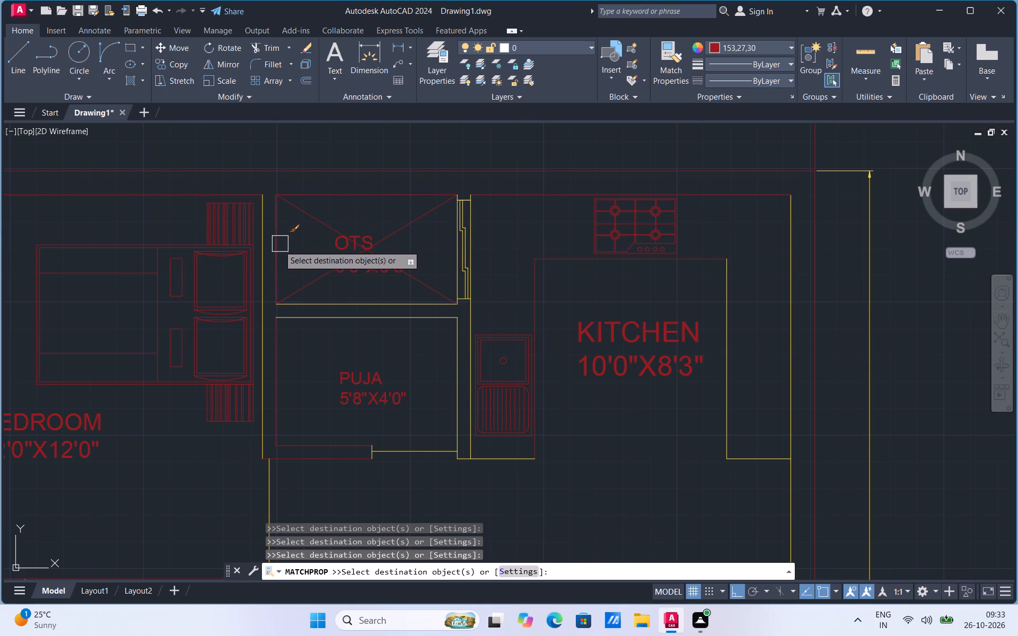
Apply the dark red properties to the bedroom–OTS wall line, the OTS–puja wall lines, the OTS window and the puja–kitchen wall lines.
{"action": "left_click", "coordinate": [264, 279]}
{"action": "left_click_drag", "start_coordinate": [312, 299], "coordinate": [321, 310]}
{"action": "left_click_drag", "start_coordinate": [321, 310], "coordinate": [456, 208]}
{"action": "left_click_drag", "start_coordinate": [456, 208], "coordinate": [461, 183]}
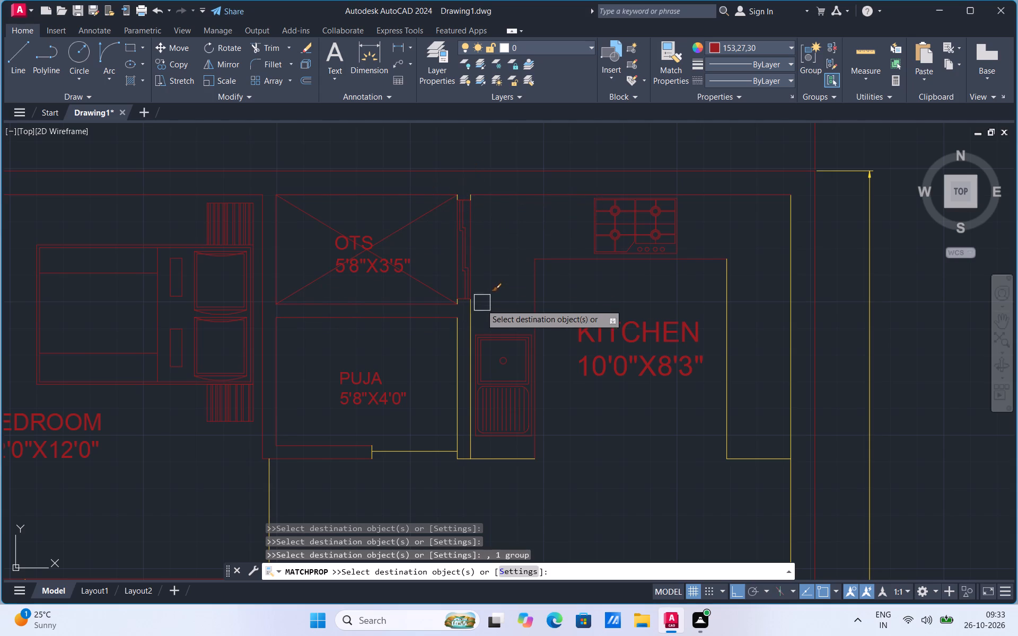
{"action": "left_click_drag", "start_coordinate": [476, 312], "coordinate": [461, 358]}
{"action": "left_click_drag", "start_coordinate": [461, 358], "coordinate": [416, 467]}
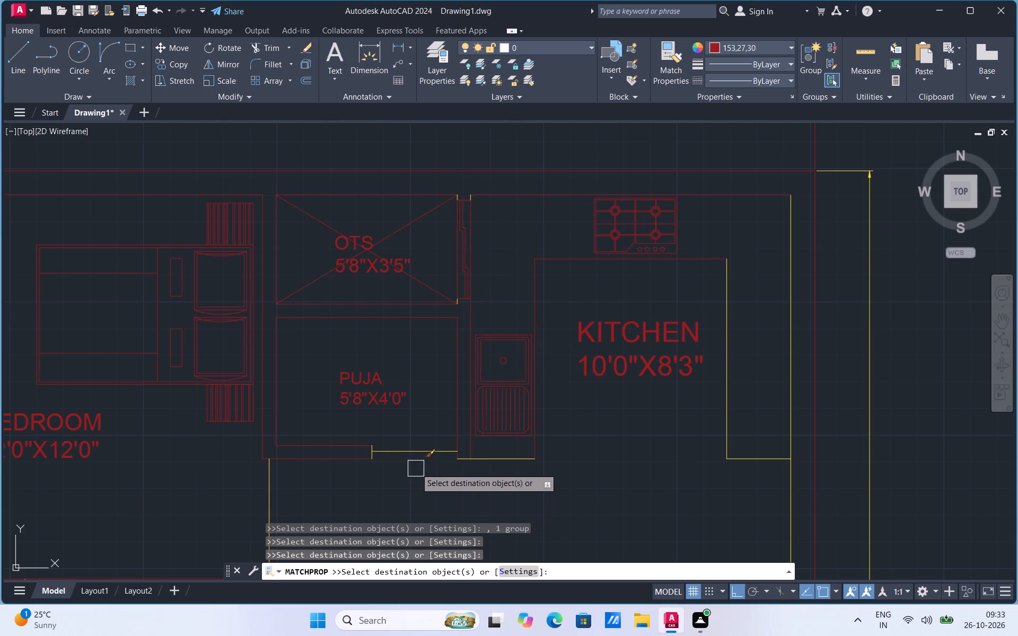
Apply the dark red properties to the puja door opening lines and the bottom line of the adjoining wall and kitchen counter.
{"action": "left_click_drag", "start_coordinate": [416, 467], "coordinate": [421, 453]}
{"action": "left_click_drag", "start_coordinate": [421, 453], "coordinate": [376, 463]}
{"action": "left_click_drag", "start_coordinate": [376, 463], "coordinate": [407, 461]}
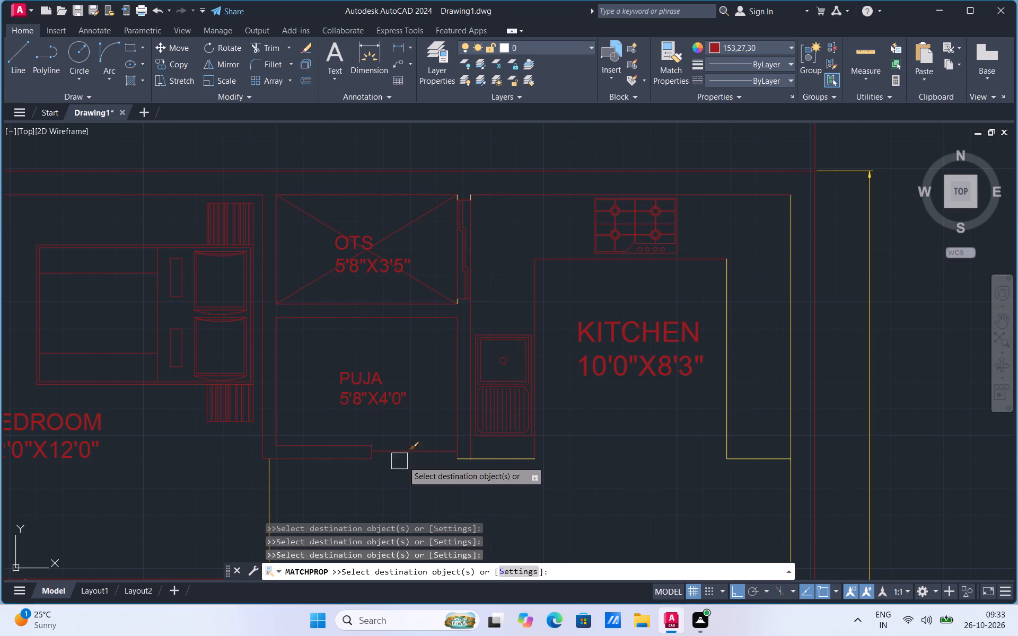
{"action": "left_click_drag", "start_coordinate": [407, 461], "coordinate": [485, 459]}
{"action": "left_click_drag", "start_coordinate": [485, 459], "coordinate": [469, 462]}
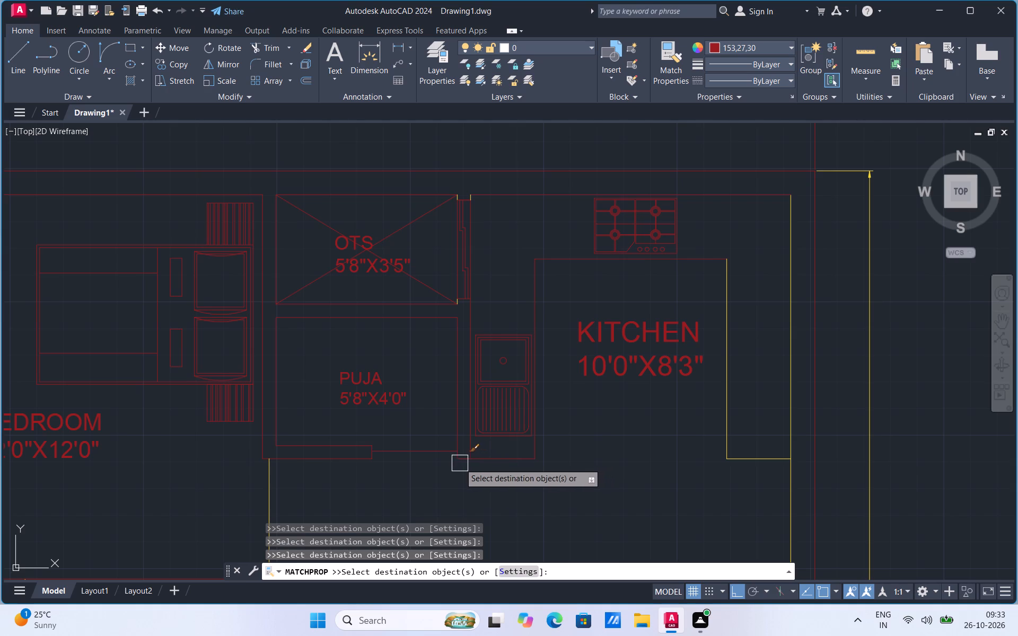
{"action": "left_click", "coordinate": [457, 463]}
Apply the dark red properties to the kitchen counter's outer-side end, the inner outer-side wall line and the 30' overall dimension.
{"action": "left_click", "coordinate": [726, 368]}
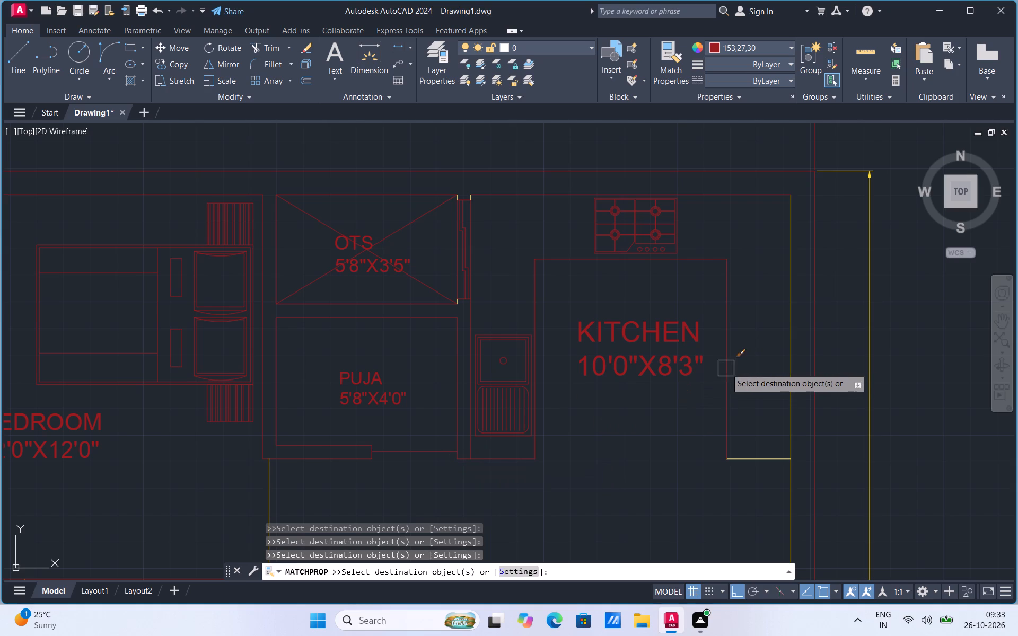
{"action": "left_click", "coordinate": [793, 375]}
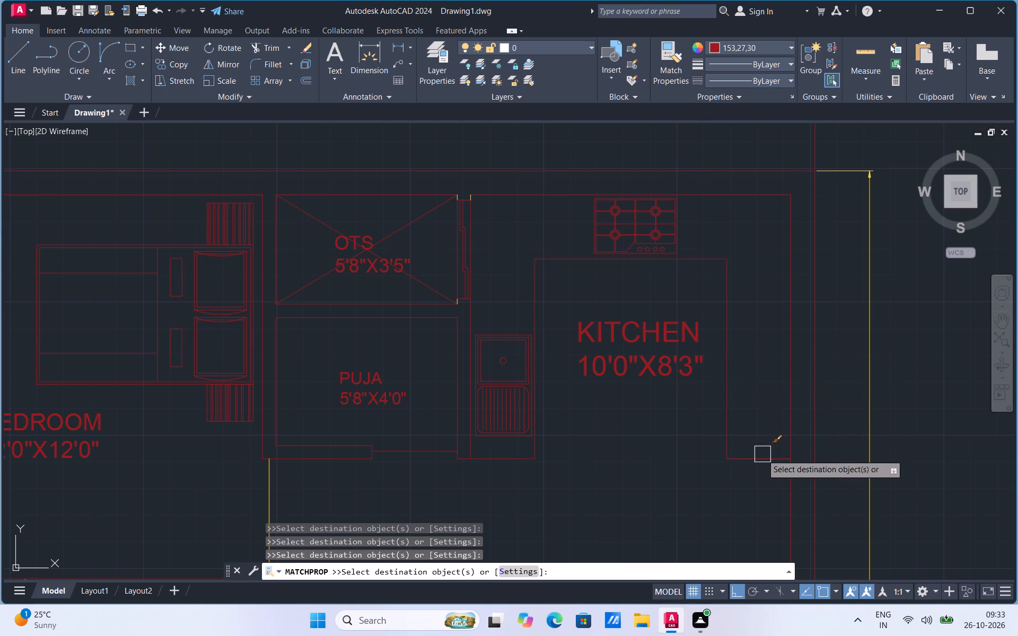
{"action": "left_click", "coordinate": [762, 454]}
{"action": "left_click", "coordinate": [871, 414]}
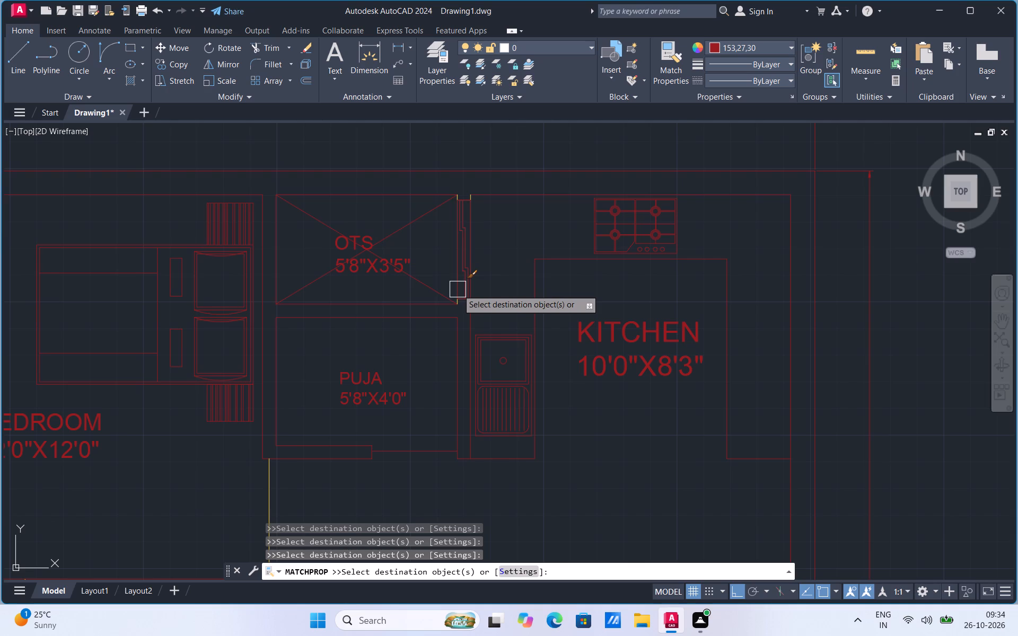
Apply the dark red properties to the short wall segments at both ends of the OTS window.
{"action": "scroll", "coordinate": [458, 289], "scroll_direction": "up", "scroll_amount": 3}
{"action": "scroll", "coordinate": [458, 289], "scroll_direction": "down", "scroll_amount": 2}
{"action": "scroll", "coordinate": [476, 114], "scroll_direction": "up", "scroll_amount": 2}
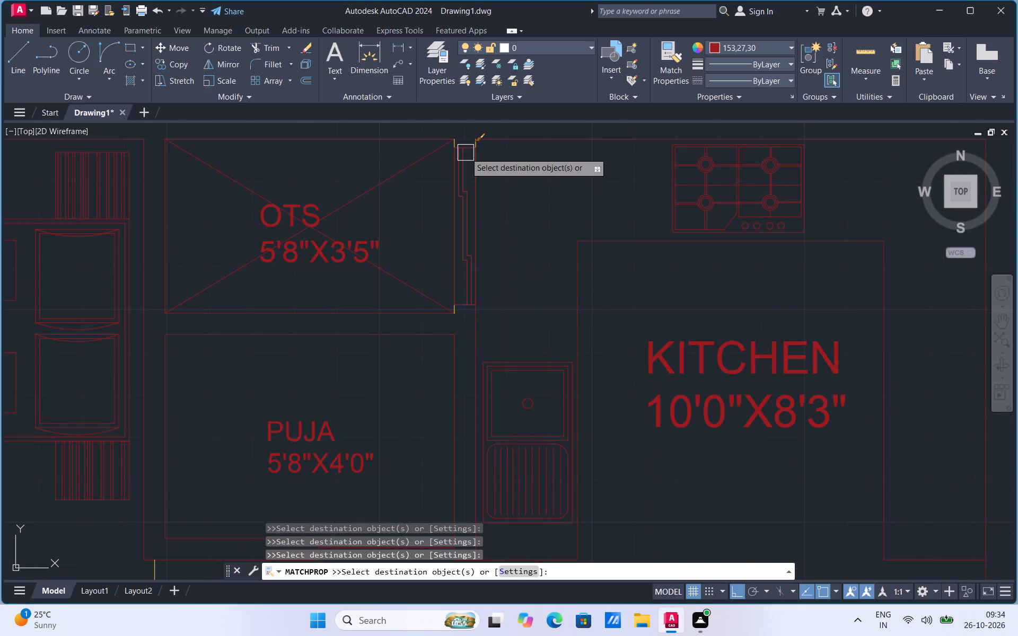
{"action": "scroll", "coordinate": [460, 254], "scroll_direction": "down", "scroll_amount": 1}
{"action": "scroll", "coordinate": [454, 281], "scroll_direction": "up", "scroll_amount": 4}
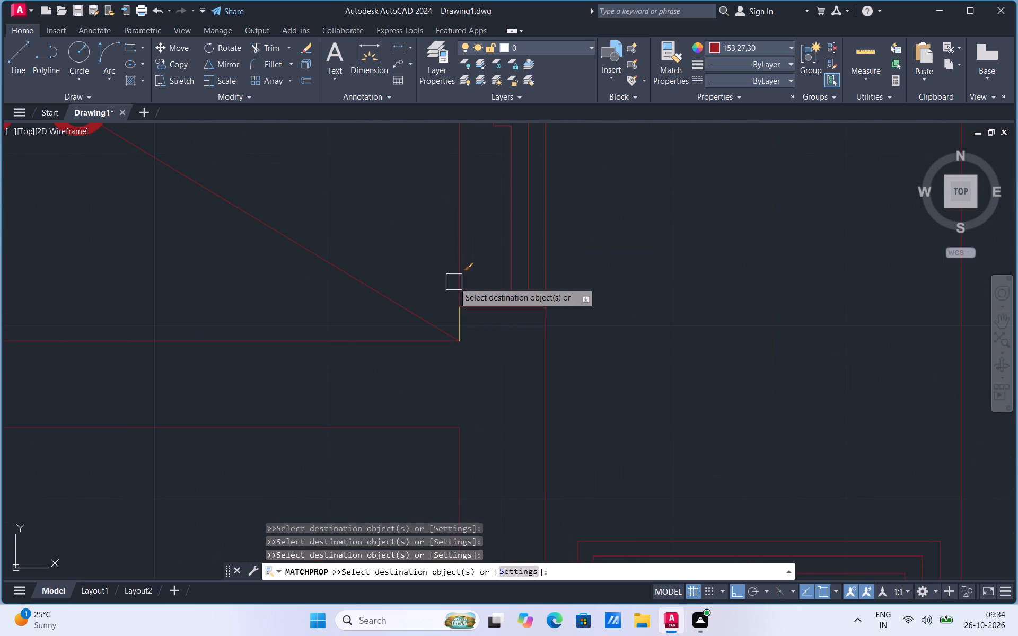
{"action": "left_click", "coordinate": [452, 318]}
{"action": "scroll", "coordinate": [475, 405], "scroll_direction": "down", "scroll_amount": 3}
{"action": "scroll", "coordinate": [475, 185], "scroll_direction": "up", "scroll_amount": 3}
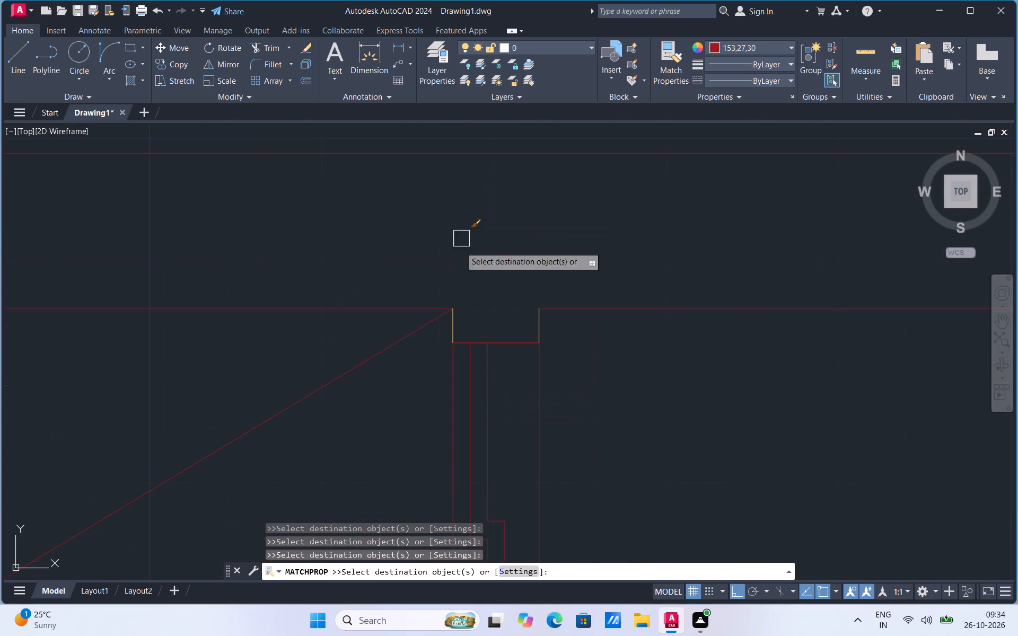
{"action": "left_click", "coordinate": [453, 322]}
{"action": "left_click", "coordinate": [535, 319]}
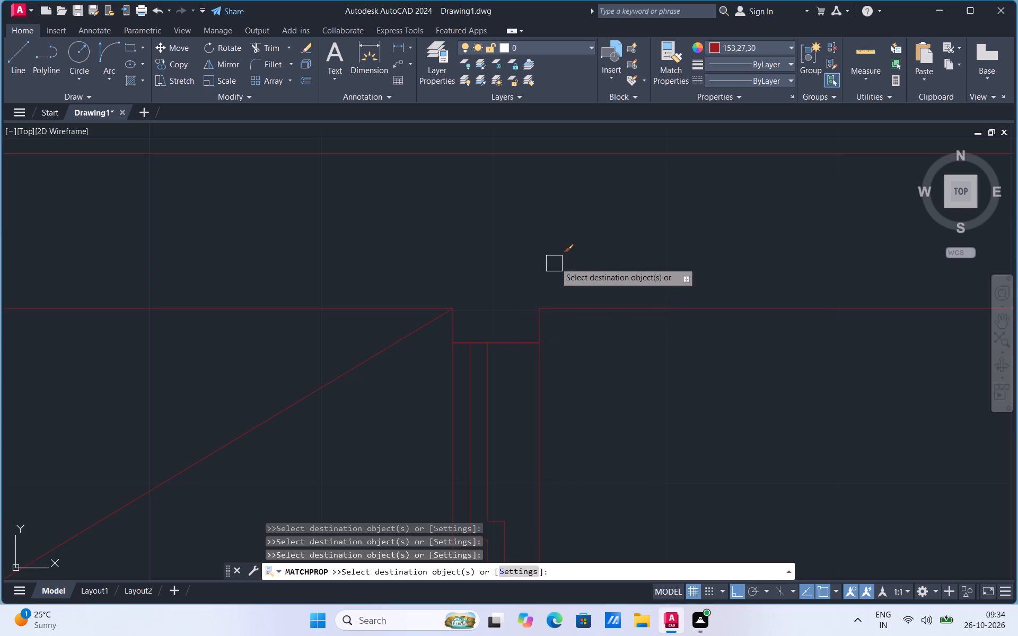
Apply the dark red properties to the opening line between the bedroom and the living room.
{"action": "scroll", "coordinate": [556, 261], "scroll_direction": "down", "scroll_amount": 6}
{"action": "left_click", "coordinate": [472, 377]}
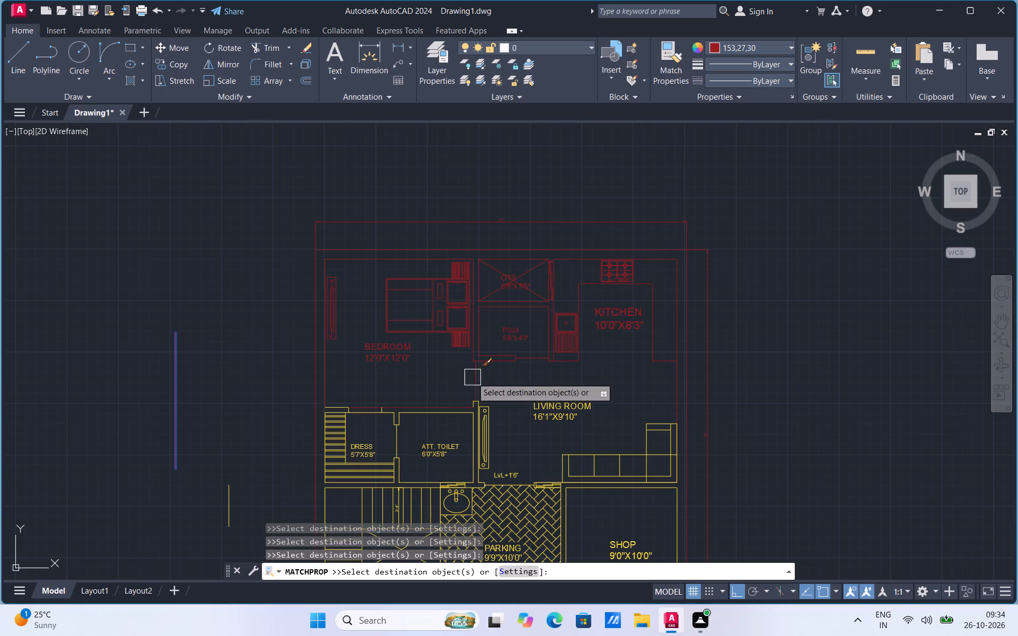
Apply the dark red properties to the GROUND FLOOR PLAN title, ROAD label and arrows, ROAD LVL=0" note, slab area and floor height texts.
{"action": "scroll", "coordinate": [506, 333], "scroll_direction": "down", "scroll_amount": 3}
{"action": "scroll", "coordinate": [497, 399], "scroll_direction": "up", "scroll_amount": 3}
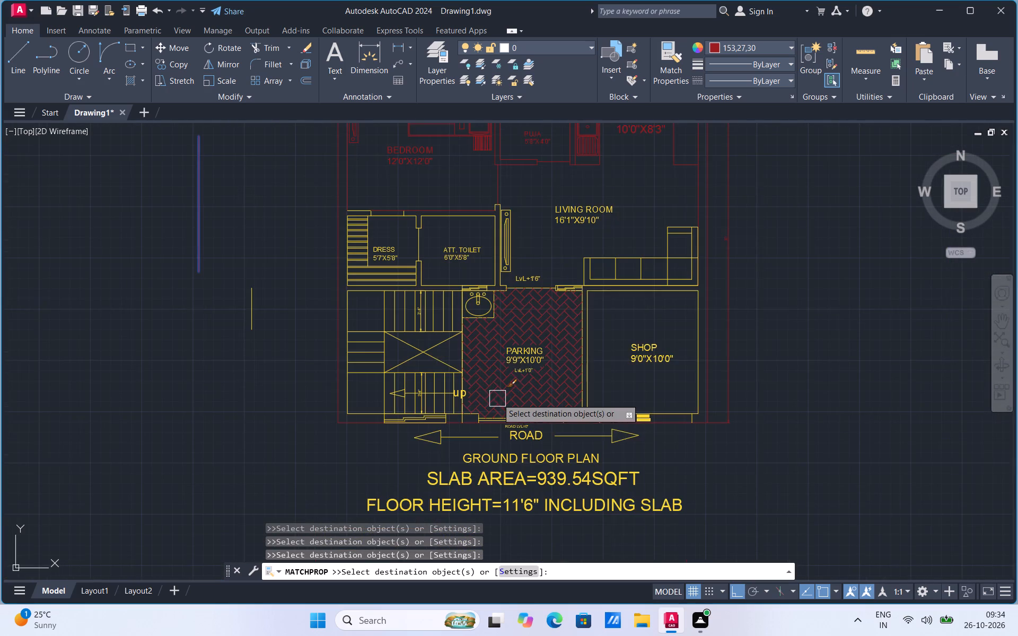
{"action": "scroll", "coordinate": [504, 346], "scroll_direction": "down", "scroll_amount": 1}
{"action": "scroll", "coordinate": [508, 420], "scroll_direction": "up", "scroll_amount": 3}
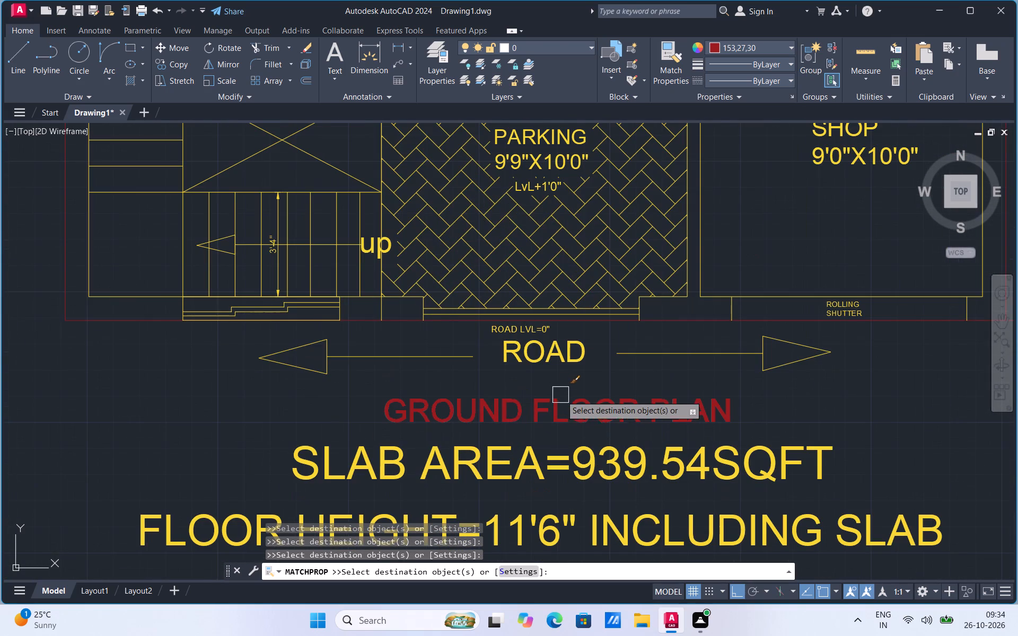
{"action": "left_click", "coordinate": [564, 405]}
{"action": "left_click", "coordinate": [537, 346]}
{"action": "left_click", "coordinate": [473, 356]}
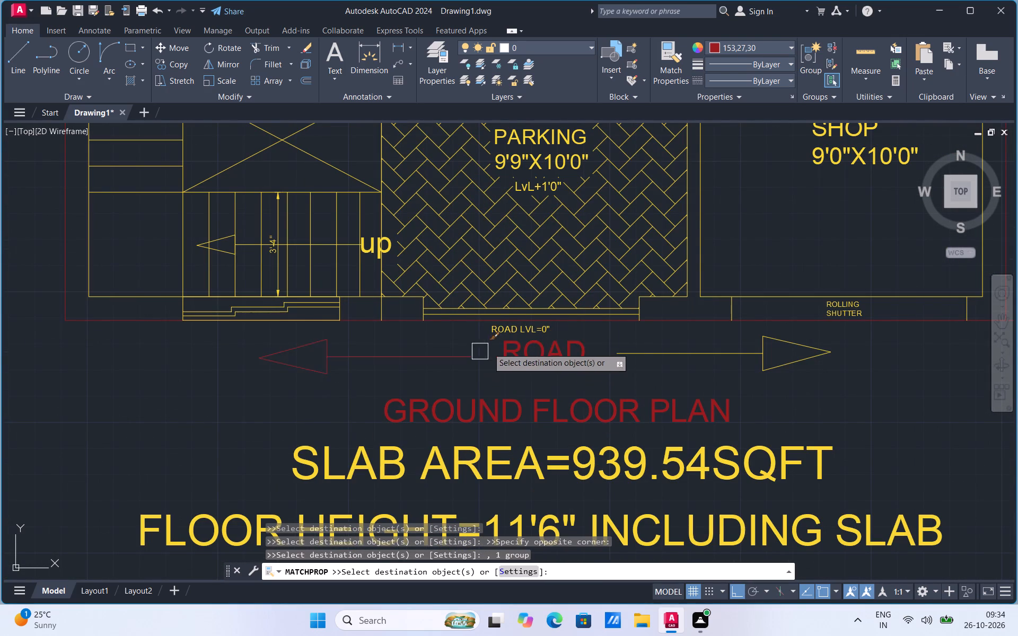
{"action": "left_click", "coordinate": [513, 333]}
{"action": "left_click", "coordinate": [646, 356]}
{"action": "left_click", "coordinate": [605, 453]}
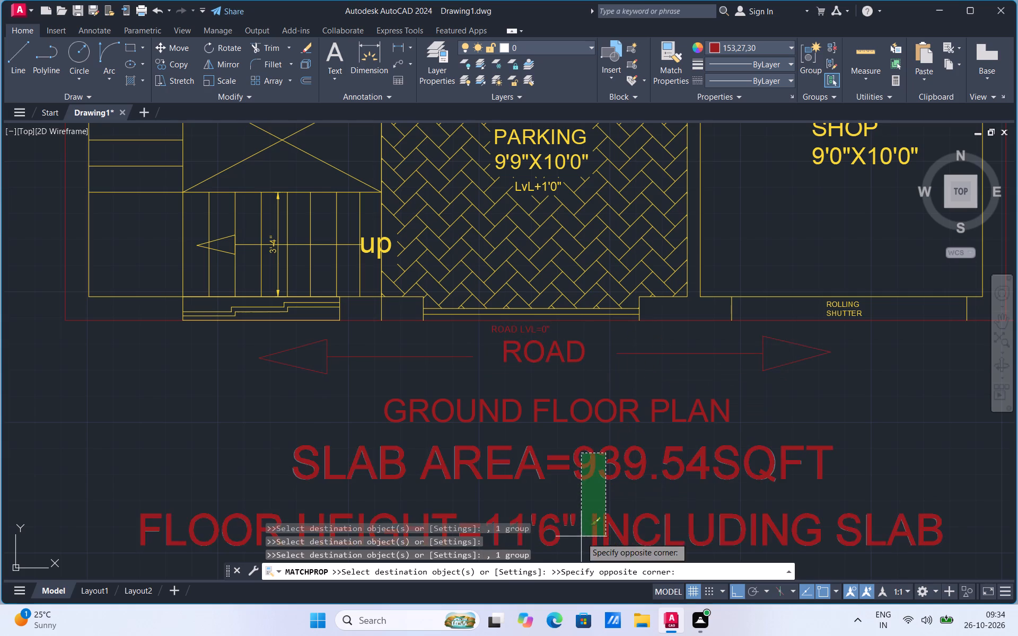
{"action": "left_click", "coordinate": [581, 538]}
Apply the dark red properties to the stairwell's crossed diagonals and edge lines, the staircase's outer wall line and the landing treads.
{"action": "scroll", "coordinate": [585, 442], "scroll_direction": "down", "scroll_amount": 2}
{"action": "scroll", "coordinate": [459, 339], "scroll_direction": "up", "scroll_amount": 2}
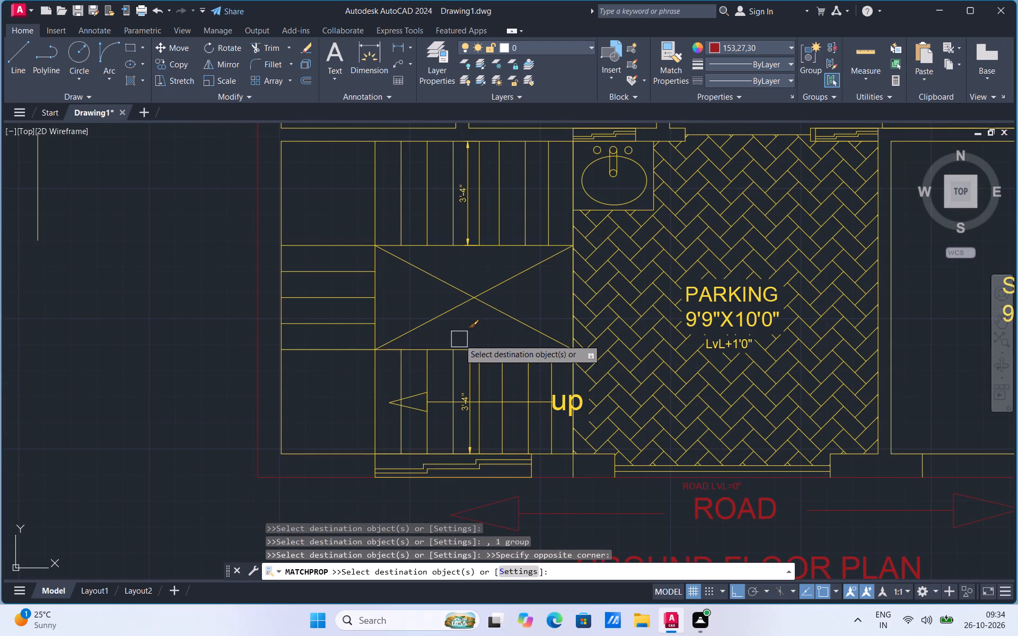
{"action": "left_click", "coordinate": [420, 269]}
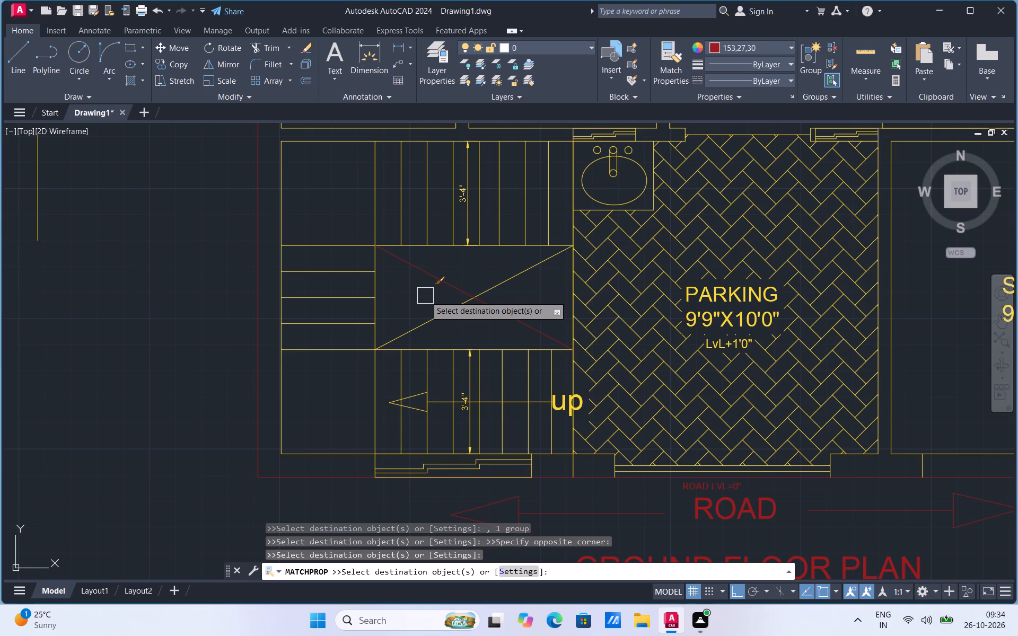
{"action": "left_click", "coordinate": [422, 324]}
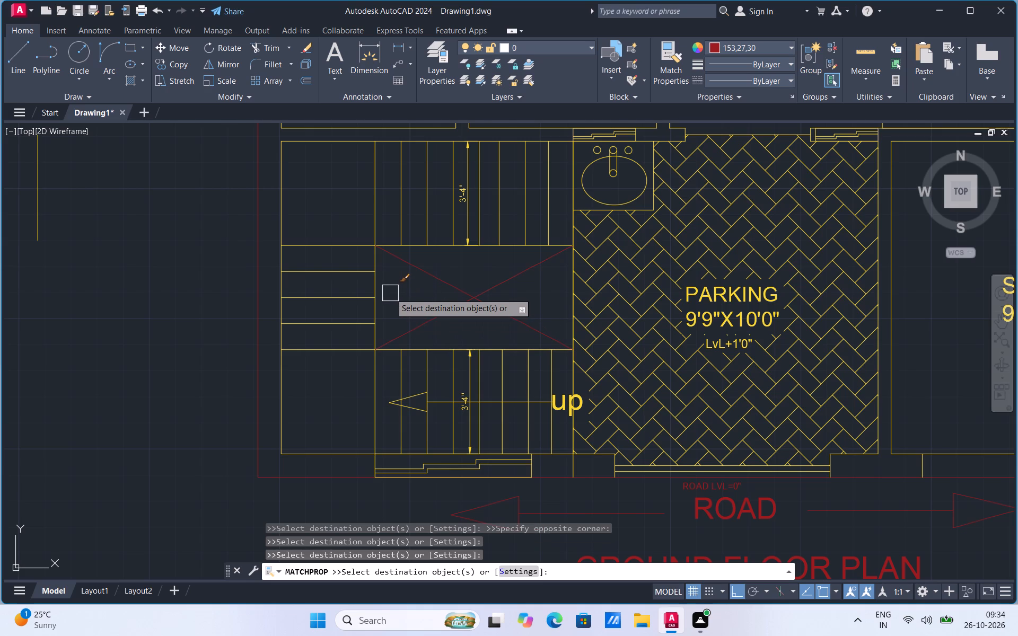
{"action": "left_click", "coordinate": [371, 260]}
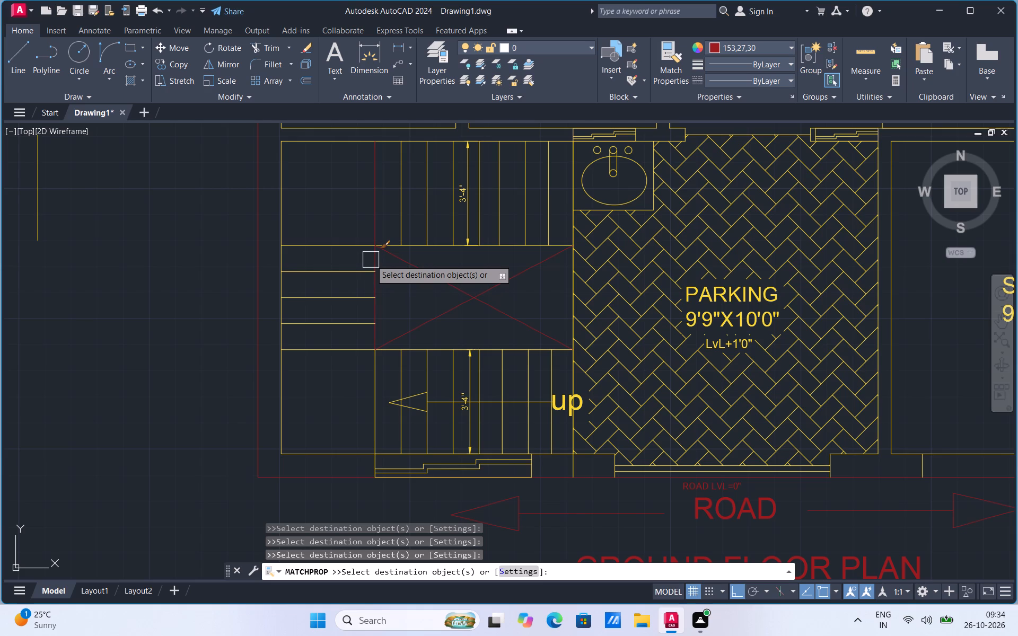
{"action": "left_click", "coordinate": [336, 242]}
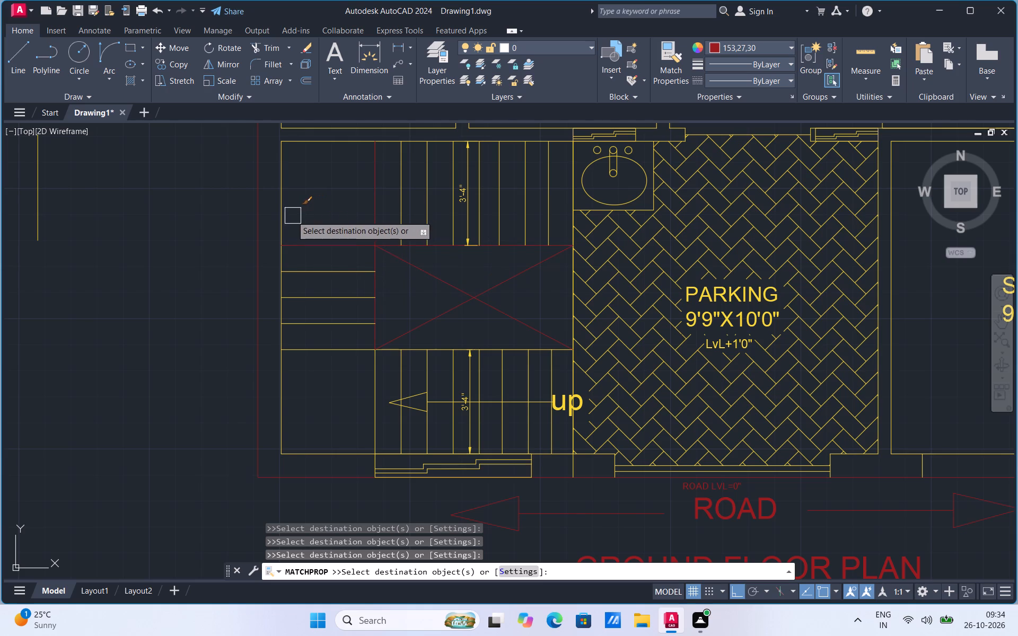
{"action": "left_click", "coordinate": [284, 224]}
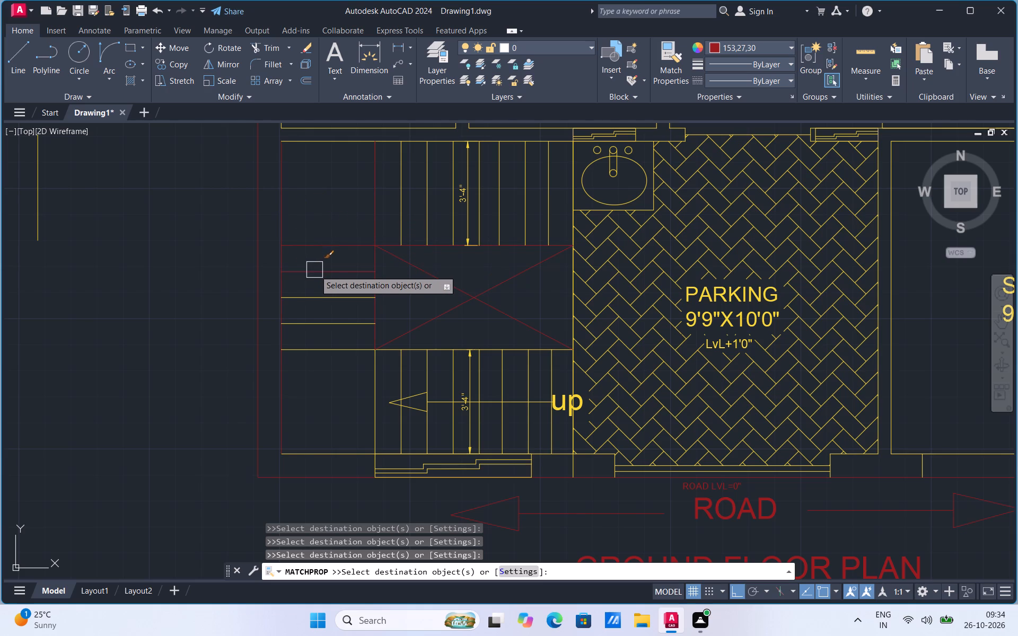
{"action": "left_click_drag", "start_coordinate": [315, 272], "coordinate": [318, 295]}
{"action": "left_click", "coordinate": [318, 295]}
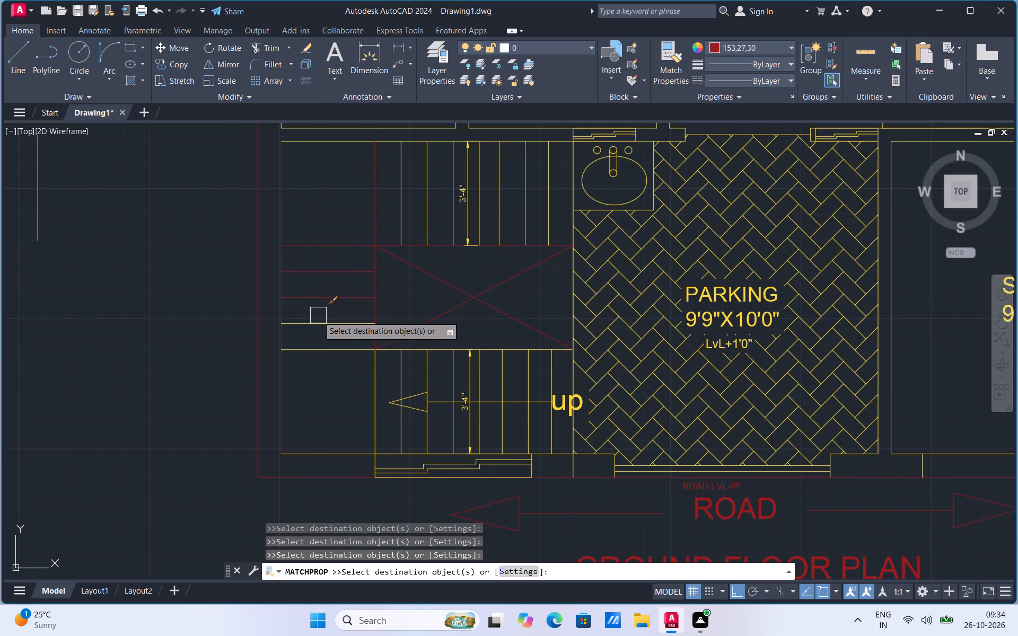
{"action": "left_click_drag", "start_coordinate": [318, 316], "coordinate": [320, 348]}
{"action": "left_click", "coordinate": [320, 348]}
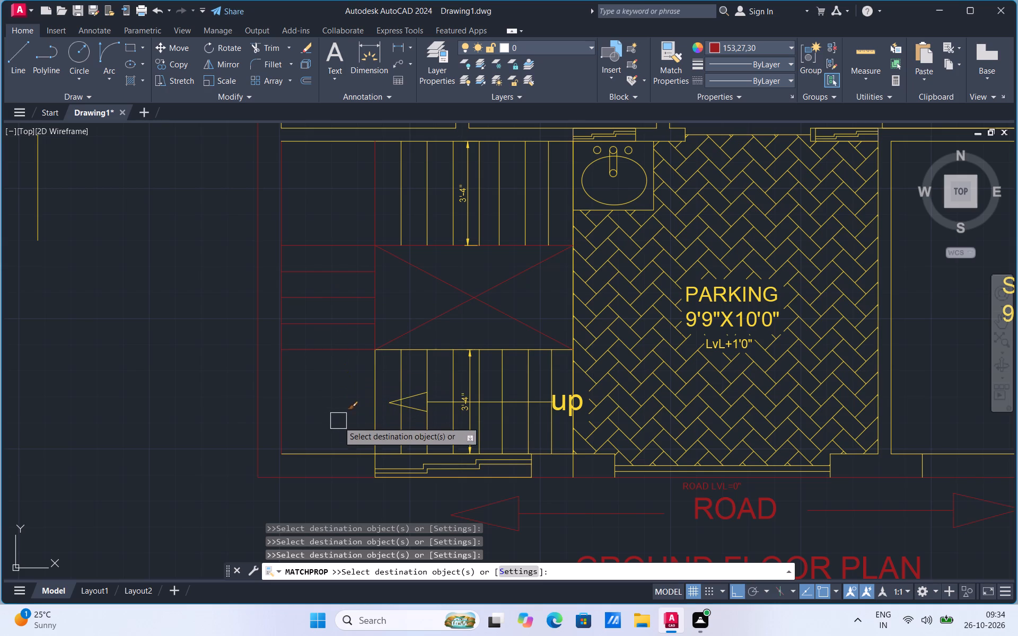
Apply the dark red properties to the lower stair flight's treads, front wall line, 3'-4" dimension, direction arrow and "up" label.
{"action": "left_click_drag", "start_coordinate": [334, 448], "coordinate": [377, 426]}
{"action": "left_click_drag", "start_coordinate": [377, 426], "coordinate": [413, 351]}
{"action": "left_click_drag", "start_coordinate": [413, 351], "coordinate": [403, 368]}
{"action": "left_click_drag", "start_coordinate": [403, 368], "coordinate": [421, 365]}
{"action": "left_click_drag", "start_coordinate": [421, 365], "coordinate": [418, 391]}
{"action": "left_click_drag", "start_coordinate": [418, 391], "coordinate": [454, 388]}
{"action": "left_click_drag", "start_coordinate": [454, 388], "coordinate": [481, 375]}
{"action": "left_click_drag", "start_coordinate": [481, 375], "coordinate": [498, 375]}
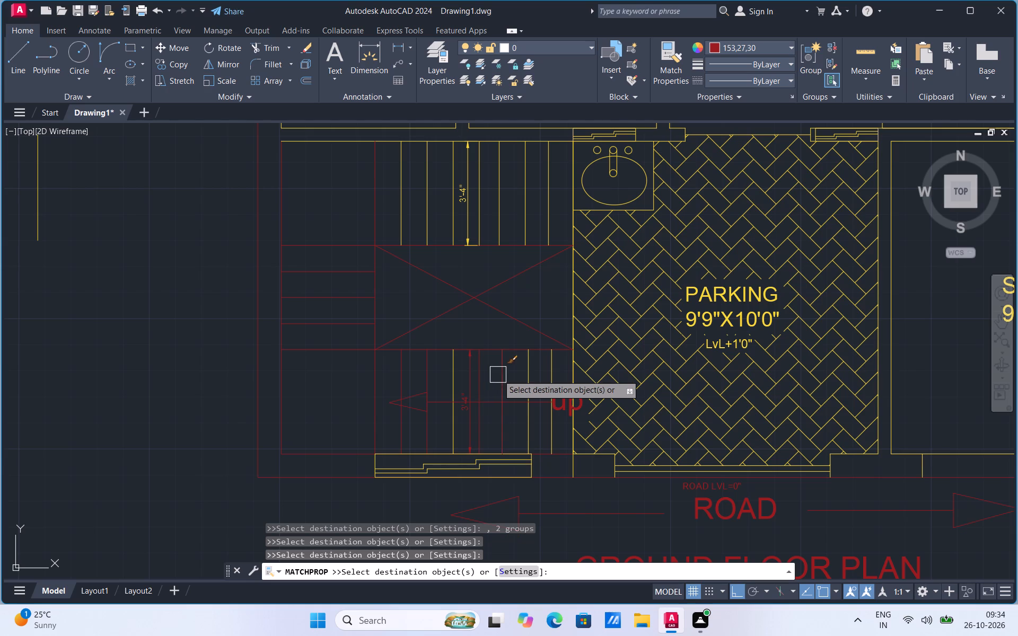
Apply the dark red properties to the parking area's paving hatch and the washbasin's oval bowl.
{"action": "left_click_drag", "start_coordinate": [498, 375], "coordinate": [603, 308]}
{"action": "left_click_drag", "start_coordinate": [603, 308], "coordinate": [631, 200]}
{"action": "left_click_drag", "start_coordinate": [631, 200], "coordinate": [624, 208]}
{"action": "left_click", "coordinate": [624, 208]}
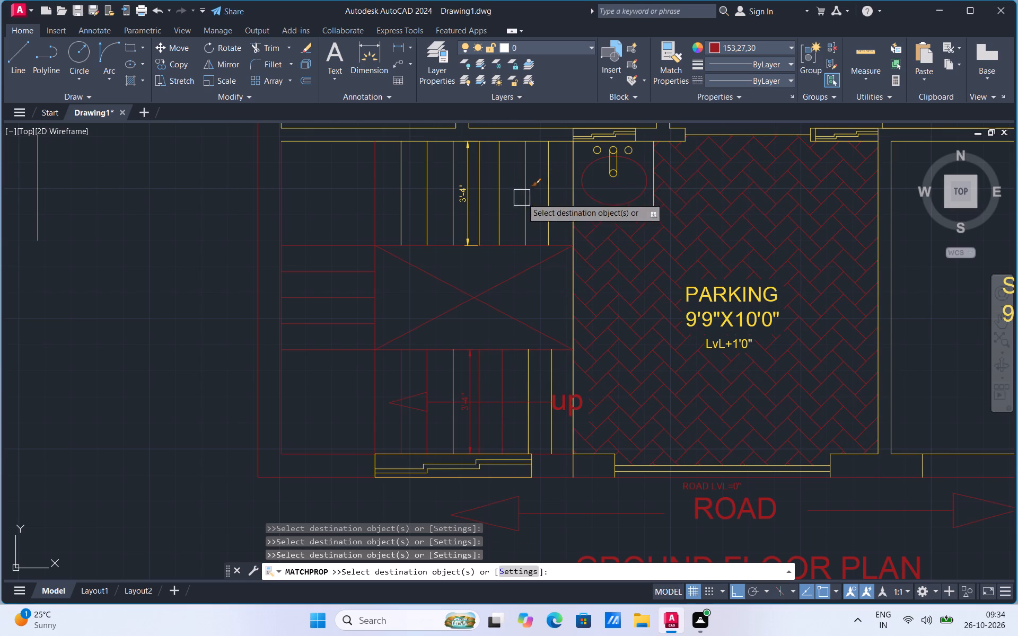
Apply the dark red properties to the upper stair flight's treads, its 3'-4" dimension and the line between staircase and parking.
{"action": "left_click", "coordinate": [505, 213]}
{"action": "left_click_drag", "start_coordinate": [480, 206], "coordinate": [466, 195]}
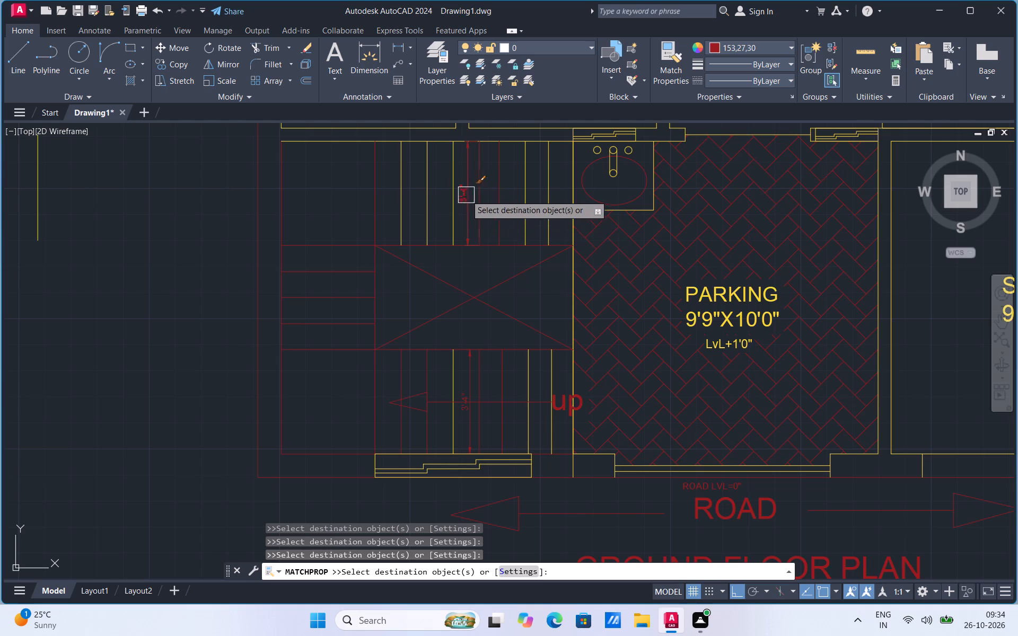
{"action": "left_click_drag", "start_coordinate": [466, 195], "coordinate": [460, 192]}
{"action": "left_click_drag", "start_coordinate": [460, 192], "coordinate": [450, 163]}
{"action": "left_click_drag", "start_coordinate": [450, 163], "coordinate": [430, 181]}
{"action": "left_click_drag", "start_coordinate": [430, 181], "coordinate": [408, 195]}
{"action": "left_click_drag", "start_coordinate": [408, 195], "coordinate": [424, 282]}
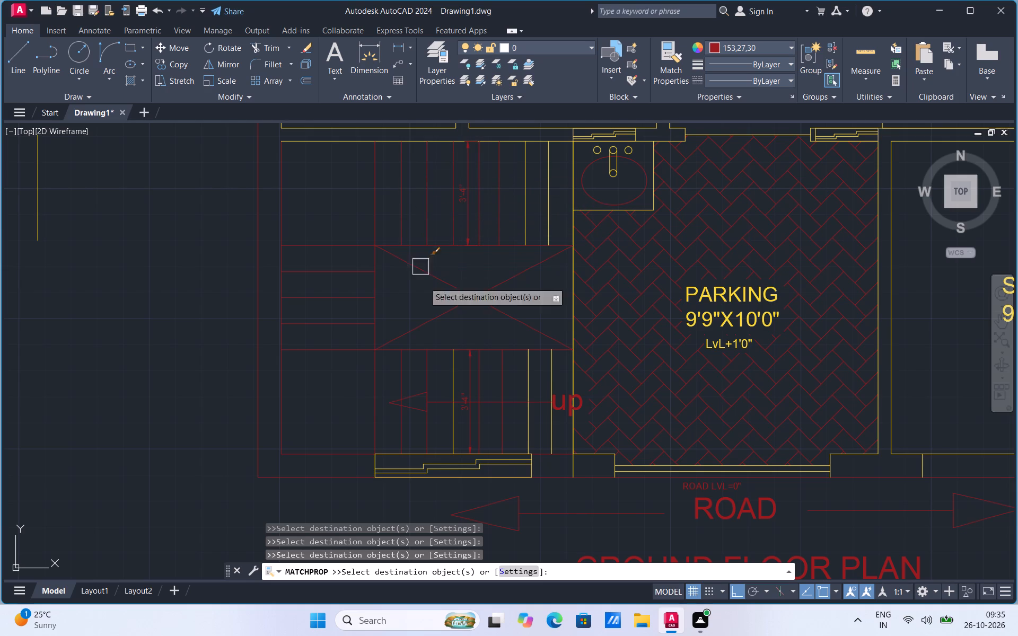
{"action": "left_click_drag", "start_coordinate": [424, 282], "coordinate": [449, 361]}
{"action": "left_click_drag", "start_coordinate": [449, 361], "coordinate": [534, 164]}
{"action": "left_click_drag", "start_coordinate": [534, 164], "coordinate": [521, 196]}
{"action": "left_click_drag", "start_coordinate": [521, 196], "coordinate": [541, 199]}
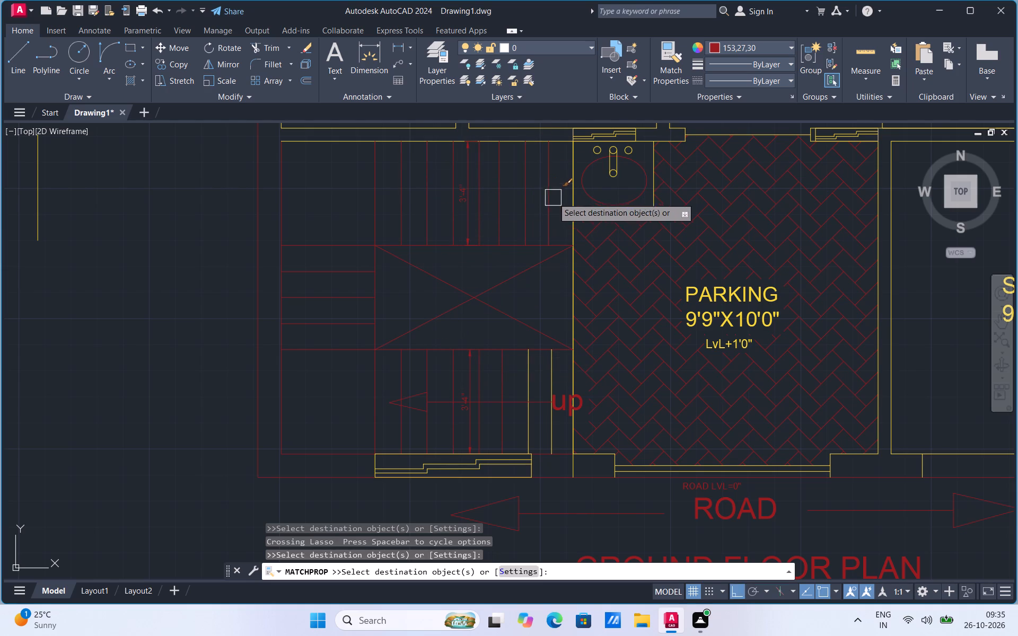
{"action": "left_click_drag", "start_coordinate": [572, 188], "coordinate": [550, 206]}
{"action": "left_click", "coordinate": [550, 206]}
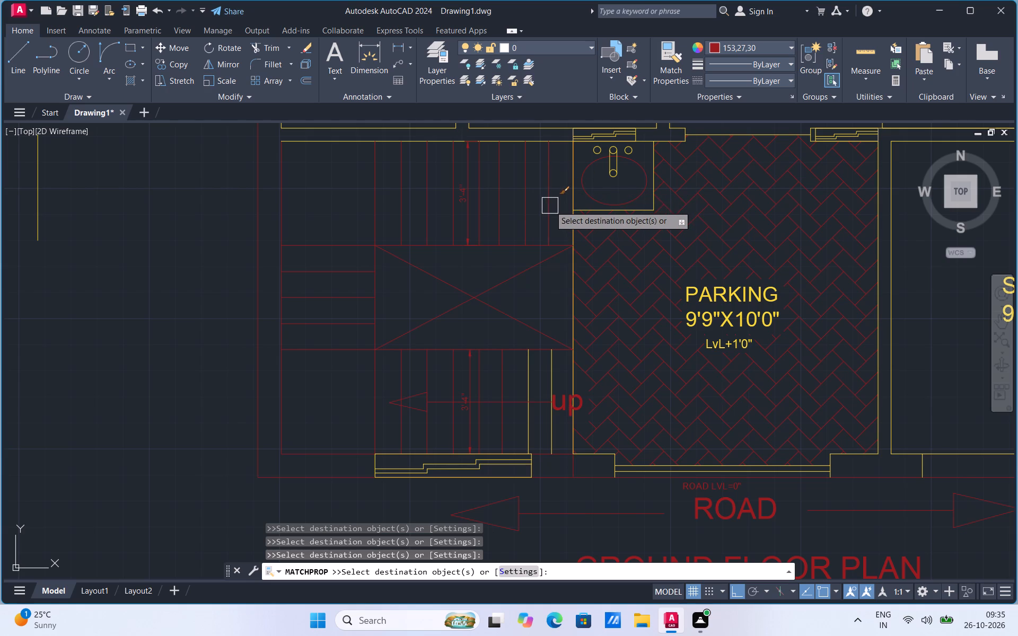
Apply the dark red properties to the PARKING 9'9"X10'0" label, the LvL+1'0" text and the parking gate lines.
{"action": "left_click", "coordinate": [684, 296]}
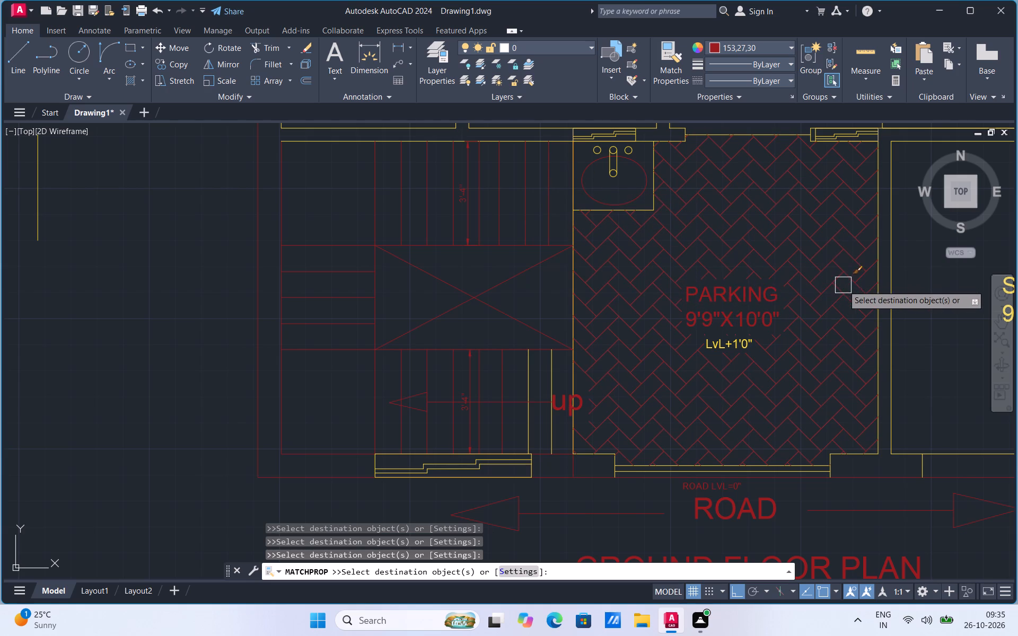
{"action": "left_click_drag", "start_coordinate": [745, 350], "coordinate": [669, 467]}
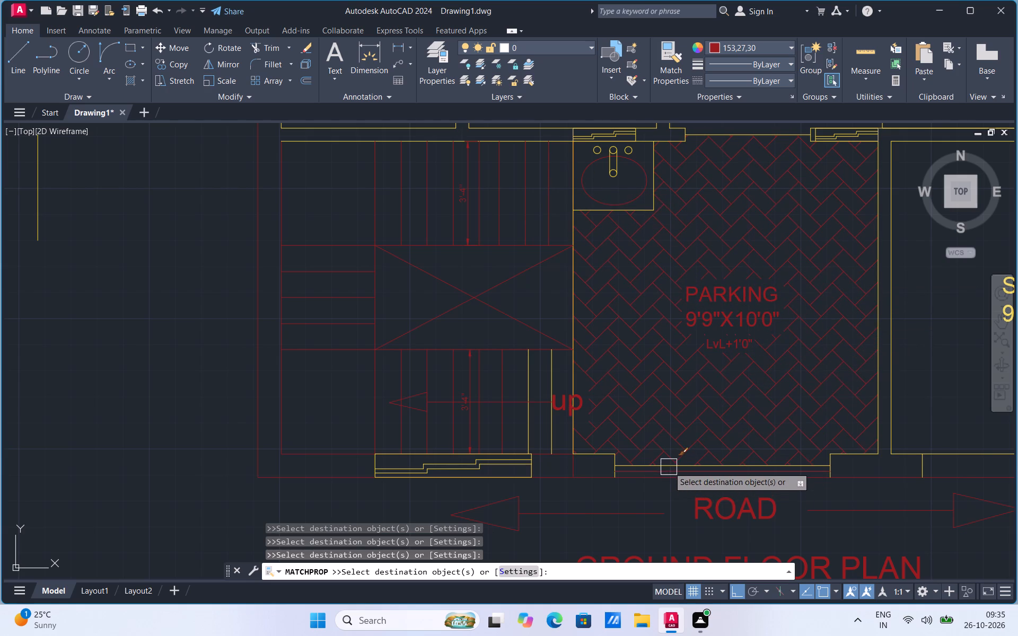
{"action": "left_click_drag", "start_coordinate": [669, 467], "coordinate": [666, 461]}
{"action": "left_click_drag", "start_coordinate": [666, 461], "coordinate": [655, 470]}
{"action": "left_click_drag", "start_coordinate": [655, 470], "coordinate": [610, 473]}
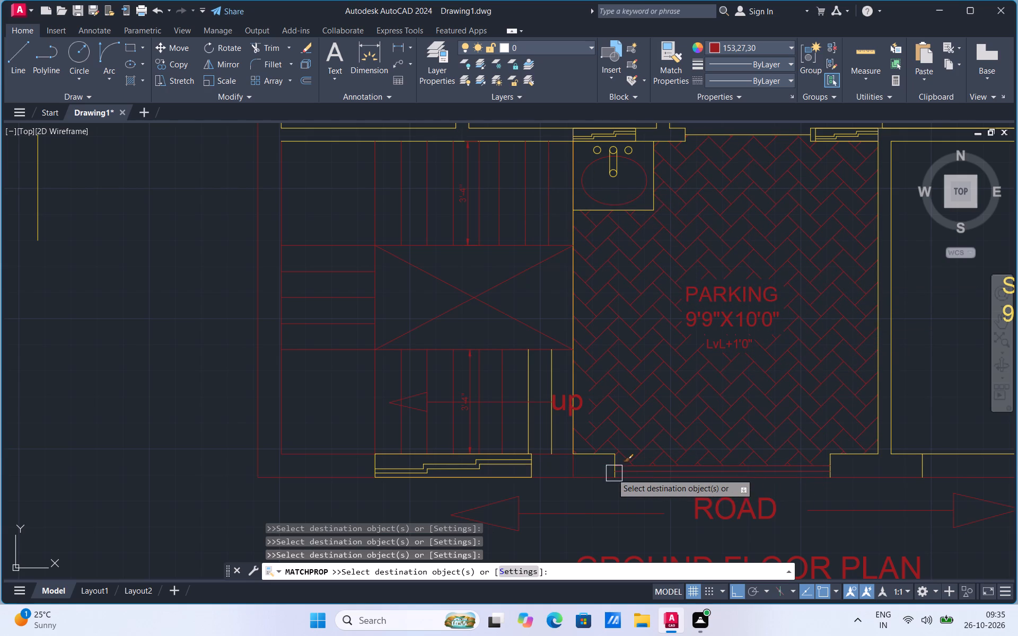
{"action": "left_click_drag", "start_coordinate": [610, 473], "coordinate": [601, 473]}
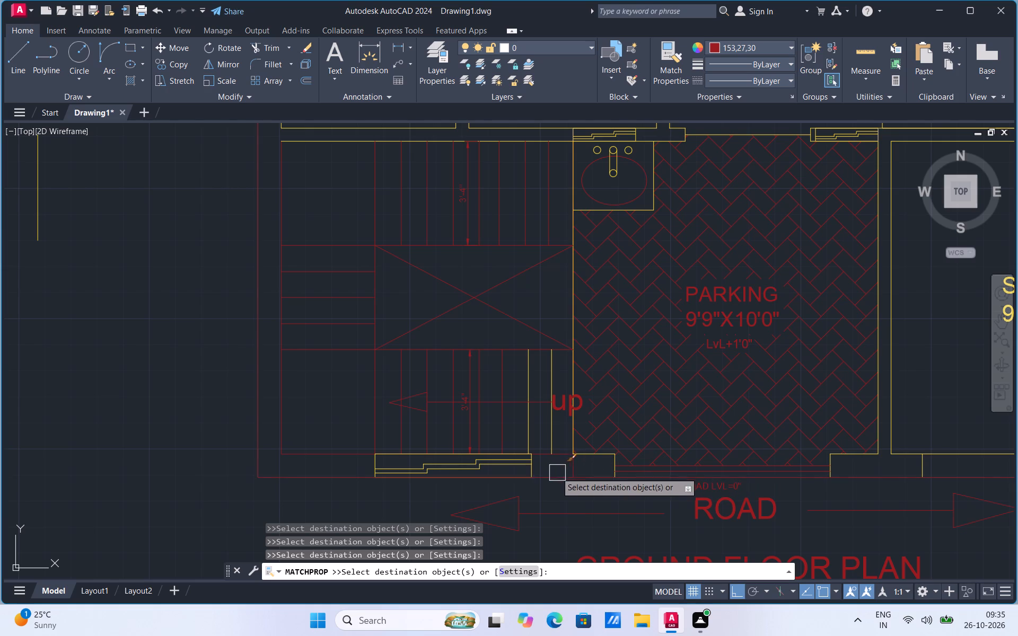
Apply the dark red properties to the lower flight's remaining treads, the staircase front window and the wall corner between staircase and parking gate.
{"action": "left_click_drag", "start_coordinate": [555, 440], "coordinate": [524, 429]}
{"action": "left_click_drag", "start_coordinate": [524, 429], "coordinate": [509, 457]}
{"action": "left_click_drag", "start_coordinate": [509, 457], "coordinate": [575, 426]}
{"action": "left_click_drag", "start_coordinate": [575, 426], "coordinate": [581, 442]}
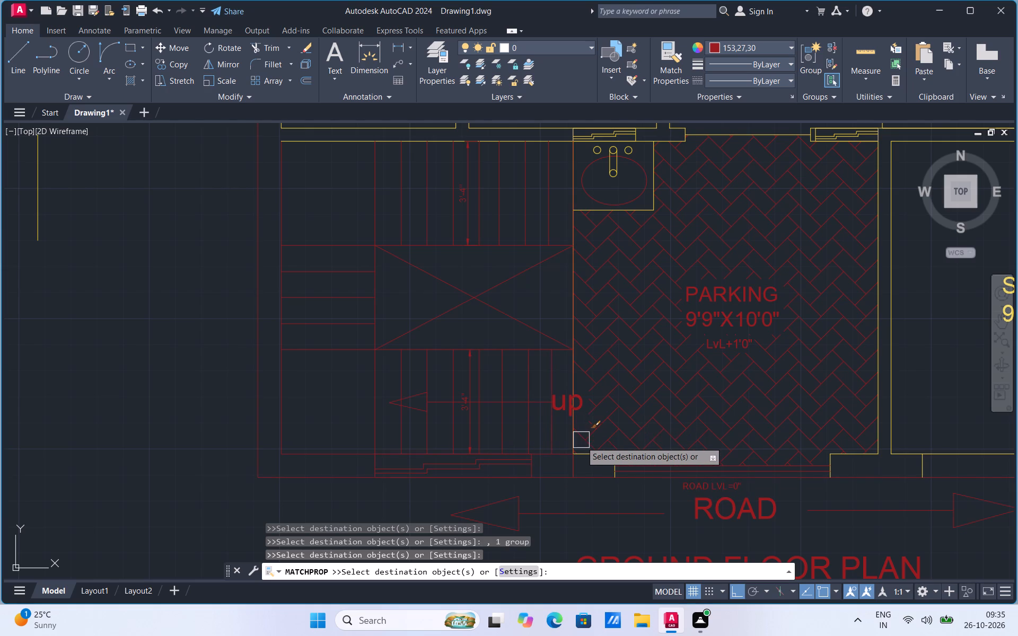
{"action": "left_click_drag", "start_coordinate": [581, 442], "coordinate": [584, 453]}
{"action": "left_click_drag", "start_coordinate": [584, 453], "coordinate": [573, 443]}
{"action": "left_click", "coordinate": [573, 443]}
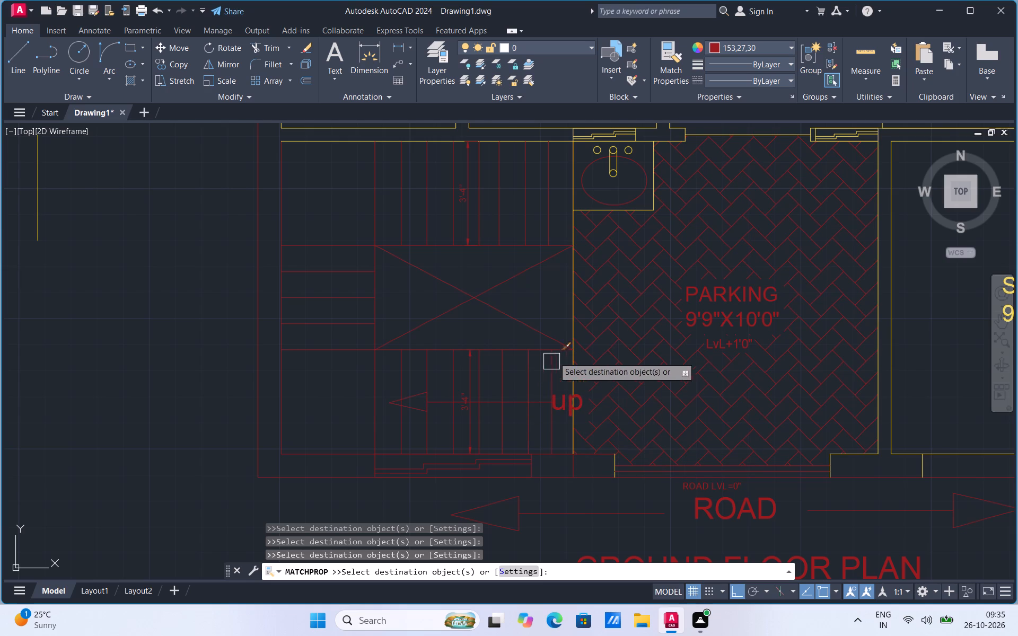
{"action": "left_click", "coordinate": [615, 455]}
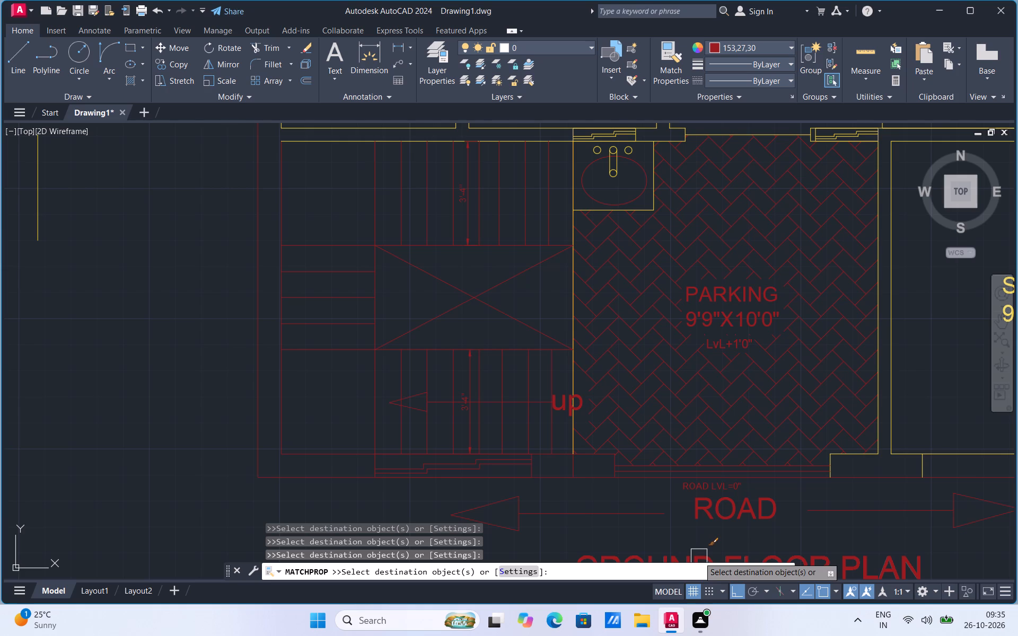
Apply the dark red properties to the wall lines separating the bedroom from the dress room and attached toilet.
{"action": "scroll", "coordinate": [759, 558], "scroll_direction": "down", "scroll_amount": 3}
{"action": "scroll", "coordinate": [691, 394], "scroll_direction": "up", "scroll_amount": 3}
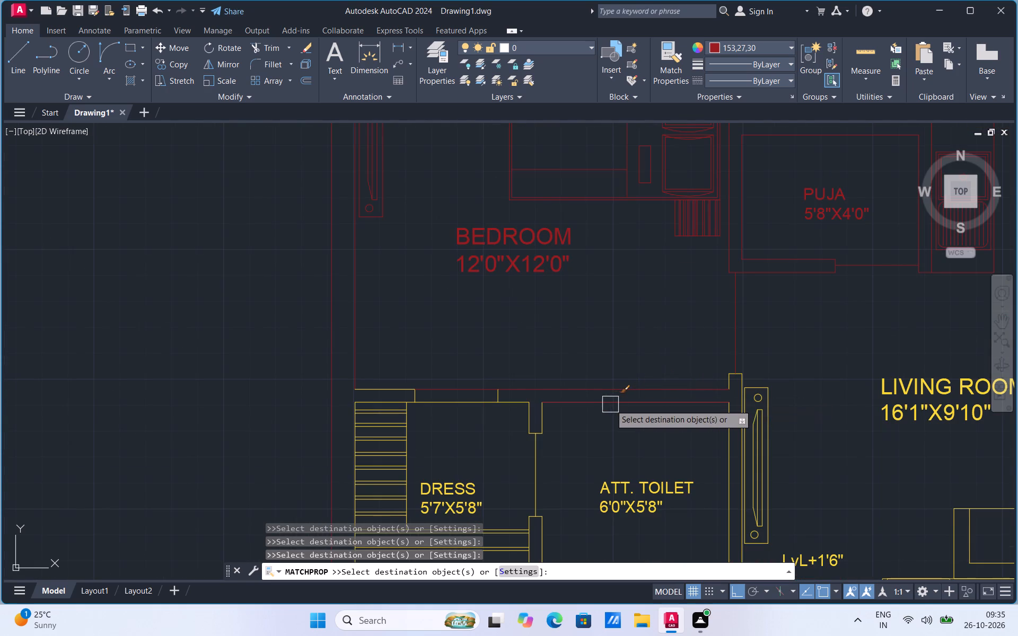
{"action": "left_click", "coordinate": [610, 404]}
{"action": "left_click", "coordinate": [479, 405]}
{"action": "scroll", "coordinate": [409, 387], "scroll_direction": "up", "scroll_amount": 2}
{"action": "left_click", "coordinate": [385, 390]}
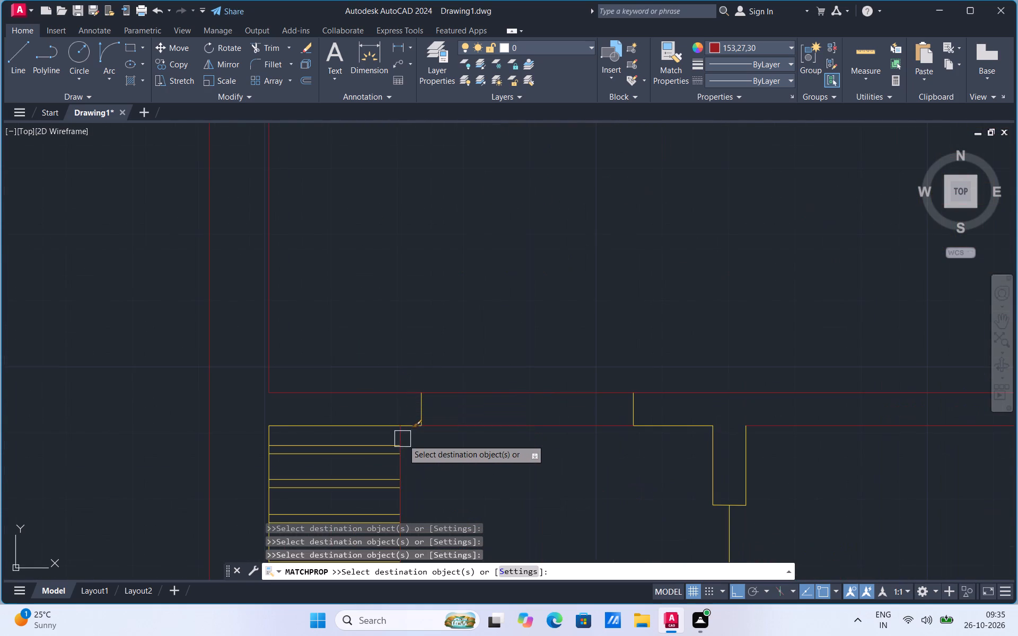
Apply the dark red properties to the dress room side wardrobe's outline and its first shelf lines nearest the bedroom.
{"action": "left_click", "coordinate": [405, 455]}
{"action": "scroll", "coordinate": [395, 402], "scroll_direction": "down", "scroll_amount": 1}
{"action": "left_click", "coordinate": [371, 412]}
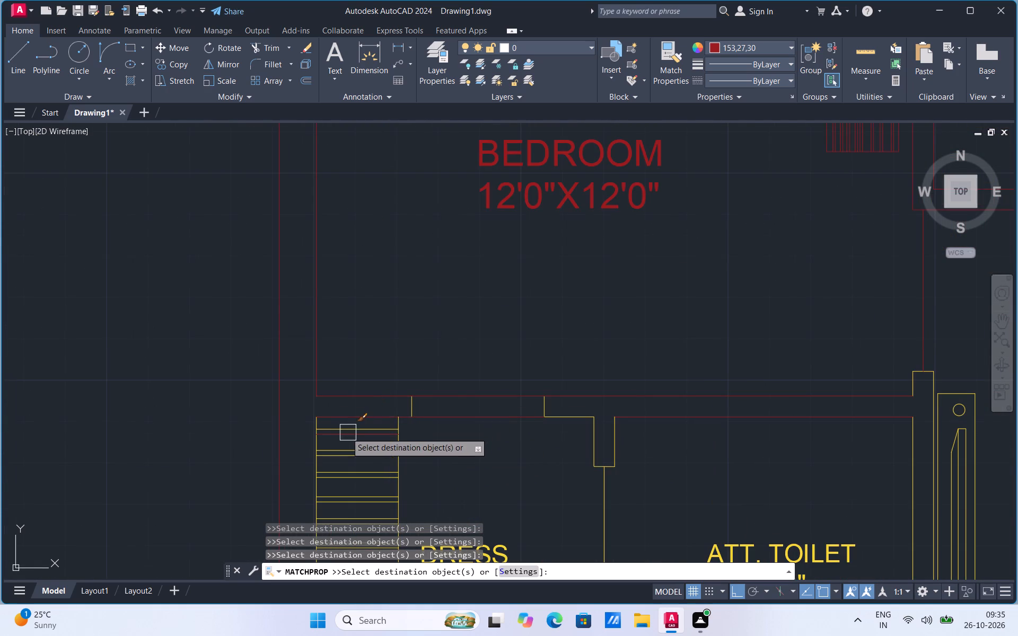
{"action": "scroll", "coordinate": [339, 433], "scroll_direction": "up", "scroll_amount": 2}
{"action": "left_click", "coordinate": [320, 475]}
{"action": "left_click", "coordinate": [336, 418]}
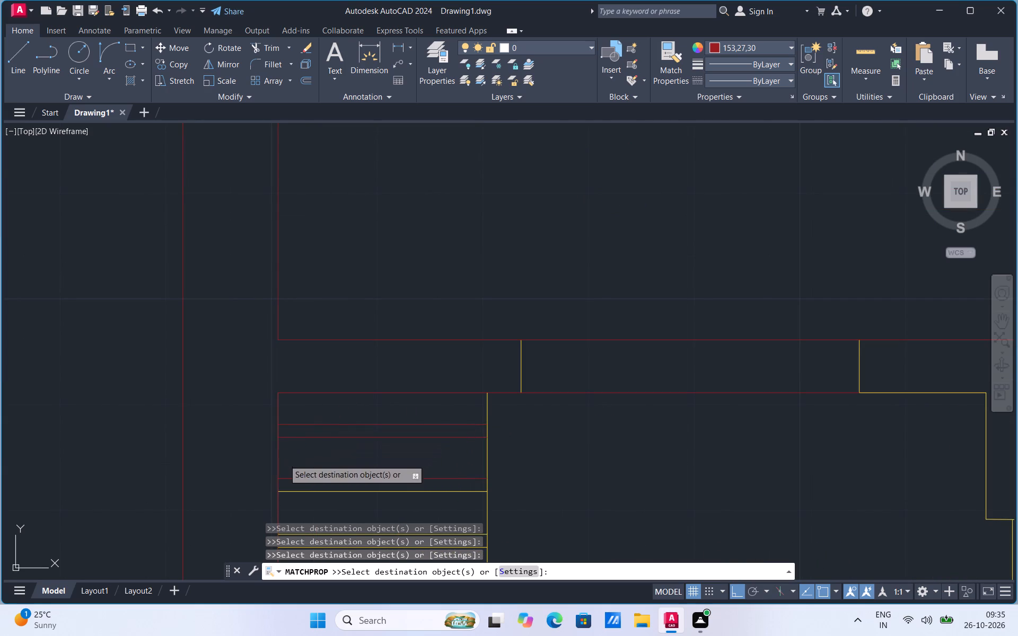
{"action": "left_click", "coordinate": [284, 460]}
{"action": "left_click", "coordinate": [309, 487]}
{"action": "left_click", "coordinate": [491, 467]}
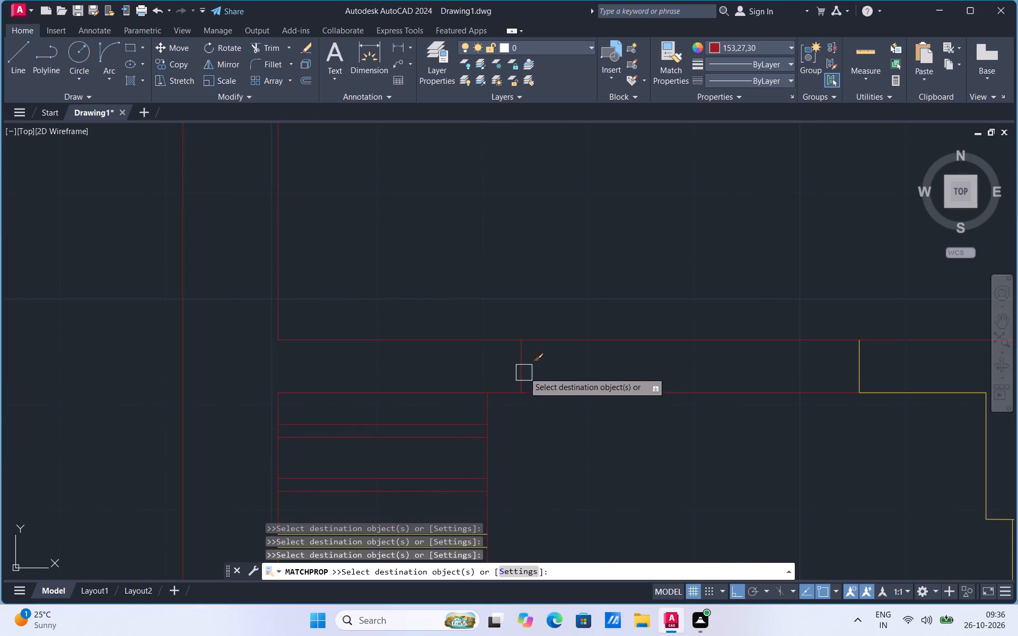
Apply the dark red properties to the dress room door jambs, the wall stub beside the toilet and the opening line below it.
{"action": "left_click", "coordinate": [524, 372]}
{"action": "left_click", "coordinate": [857, 364]}
{"action": "left_click", "coordinate": [892, 393]}
{"action": "scroll", "coordinate": [646, 323], "scroll_direction": "down", "scroll_amount": 2}
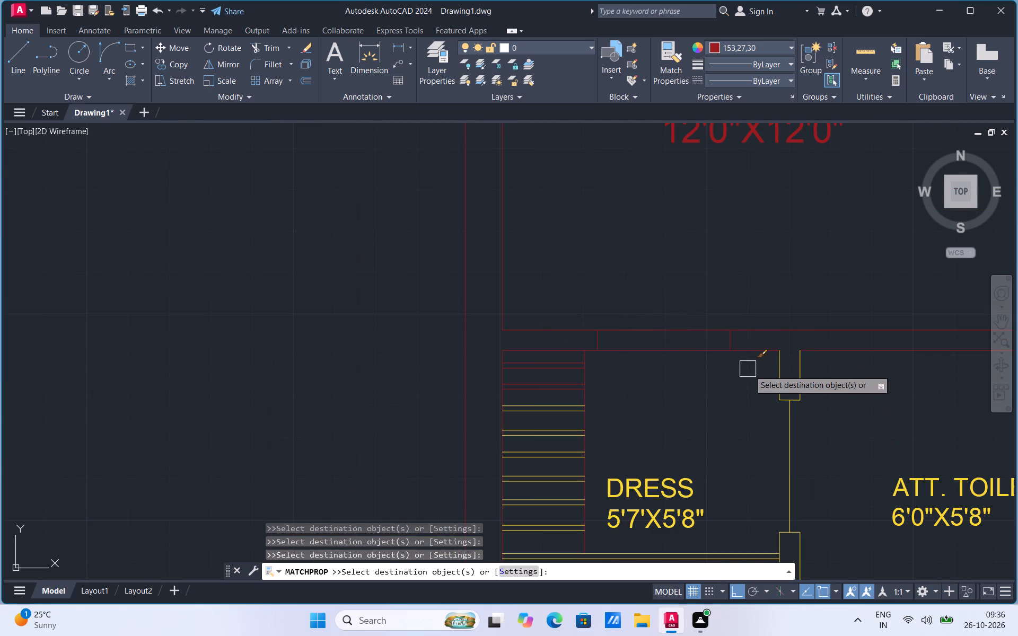
{"action": "left_click", "coordinate": [782, 377]}
{"action": "left_click", "coordinate": [802, 374]}
{"action": "left_click", "coordinate": [794, 420]}
{"action": "scroll", "coordinate": [794, 416], "scroll_direction": "up", "scroll_amount": 2}
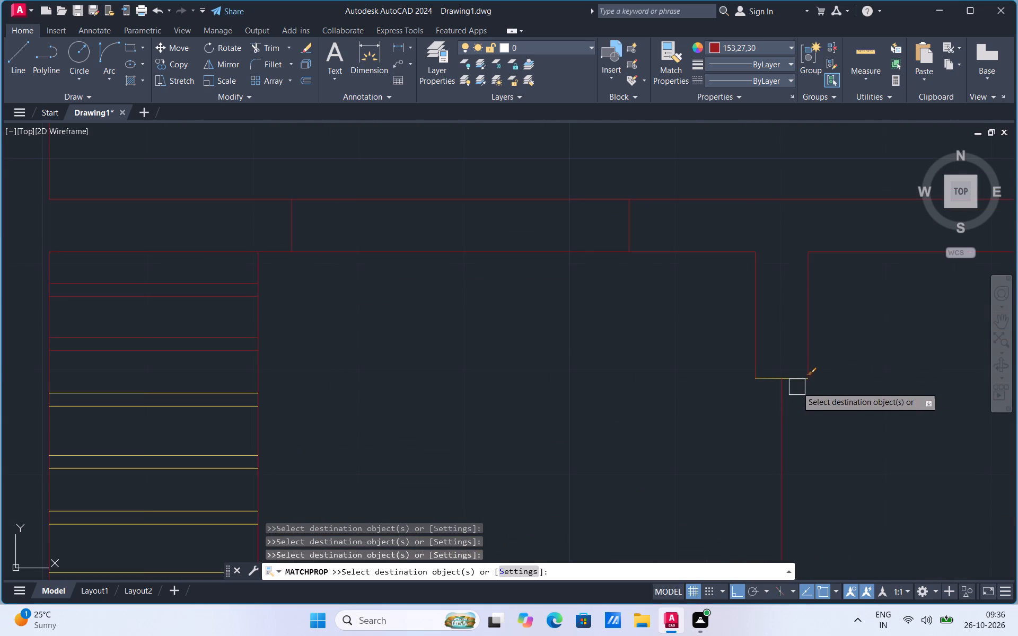
{"action": "left_click", "coordinate": [796, 385]}
Apply the dark red properties to the remaining shelf lines of the dress room's side wardrobe.
{"action": "scroll", "coordinate": [711, 323], "scroll_direction": "down", "scroll_amount": 2}
{"action": "left_click", "coordinate": [503, 347]}
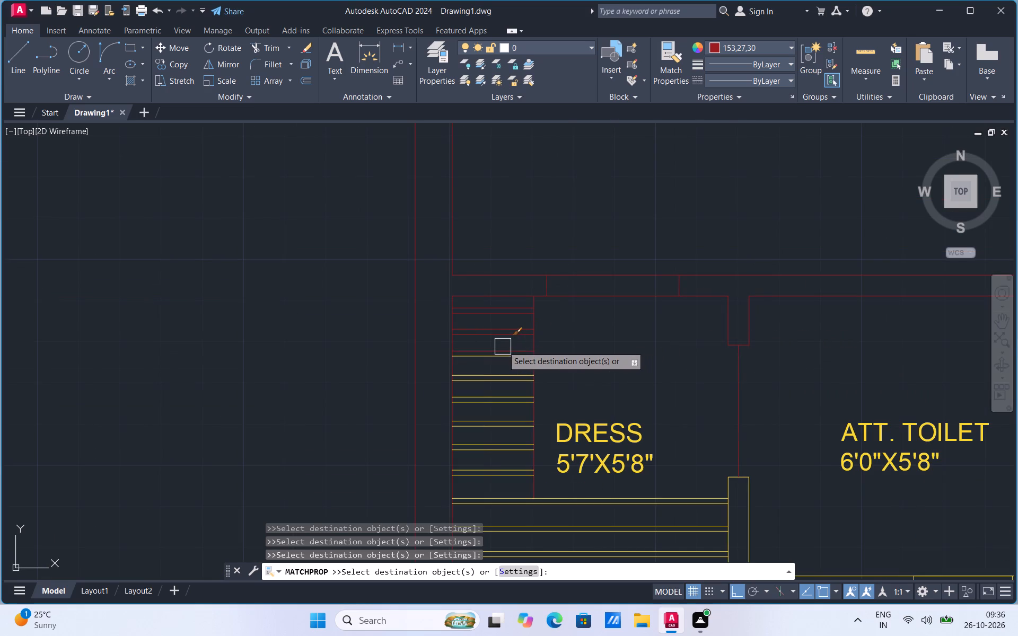
{"action": "left_click", "coordinate": [496, 351]}
{"action": "left_click", "coordinate": [497, 369]}
{"action": "left_click", "coordinate": [494, 379]}
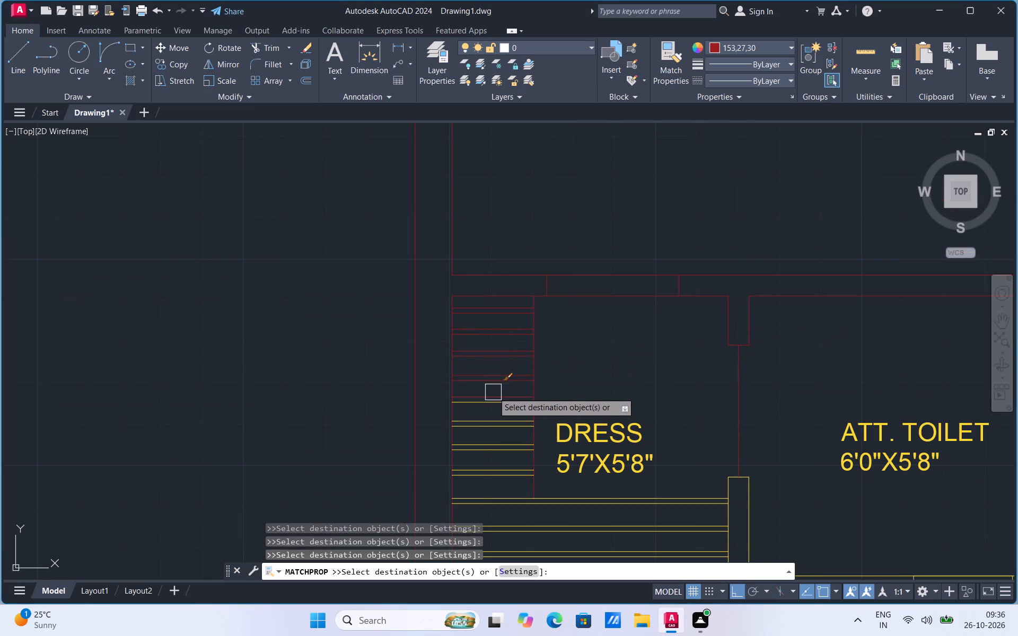
{"action": "left_click", "coordinate": [493, 392]}
{"action": "left_click", "coordinate": [491, 405]}
{"action": "left_click", "coordinate": [497, 415]}
{"action": "left_click", "coordinate": [497, 421]}
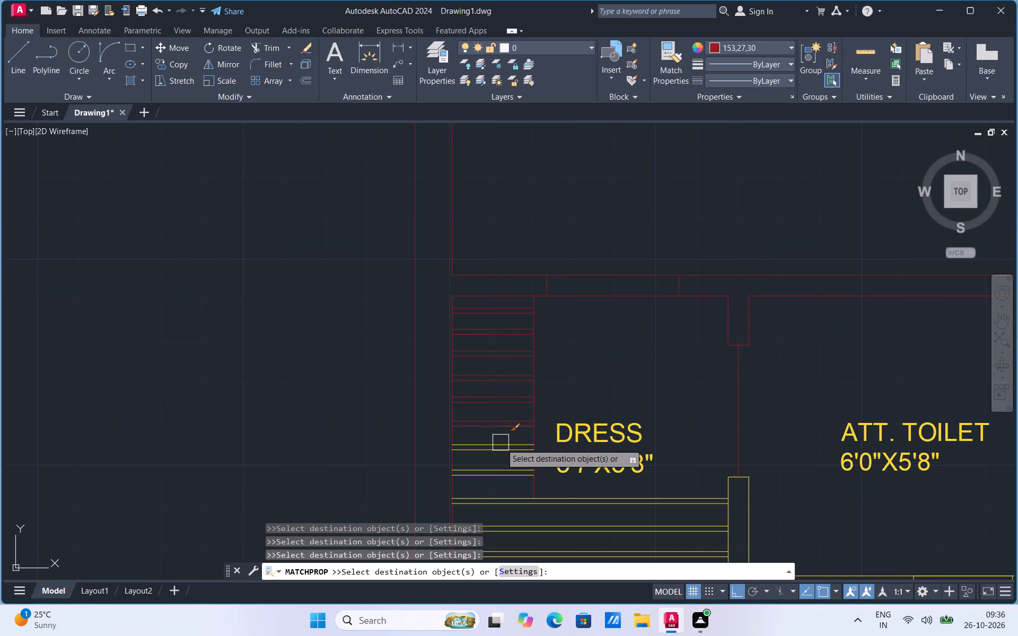
{"action": "left_click", "coordinate": [504, 439]}
{"action": "scroll", "coordinate": [510, 462], "scroll_direction": "up", "scroll_amount": 2}
{"action": "left_click", "coordinate": [512, 434]}
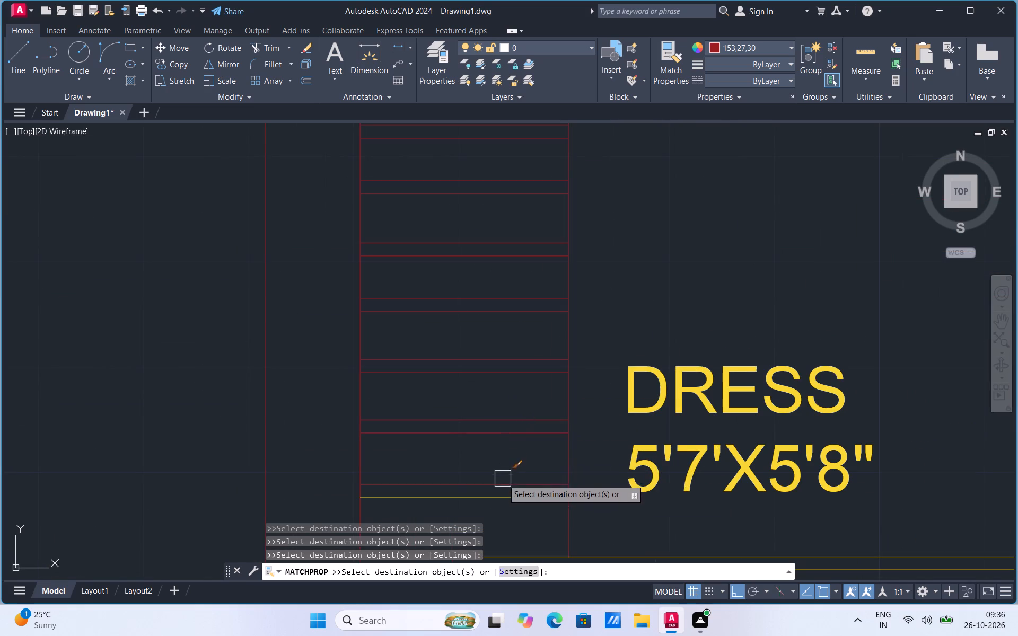
{"action": "left_click", "coordinate": [503, 480]}
{"action": "scroll", "coordinate": [455, 343], "scroll_direction": "down", "scroll_amount": 1}
{"action": "left_click", "coordinate": [480, 439]}
Apply the dark red properties to the DRESS label and the first shelf lines of the dress room's lower wardrobe.
{"action": "left_click", "coordinate": [565, 467]}
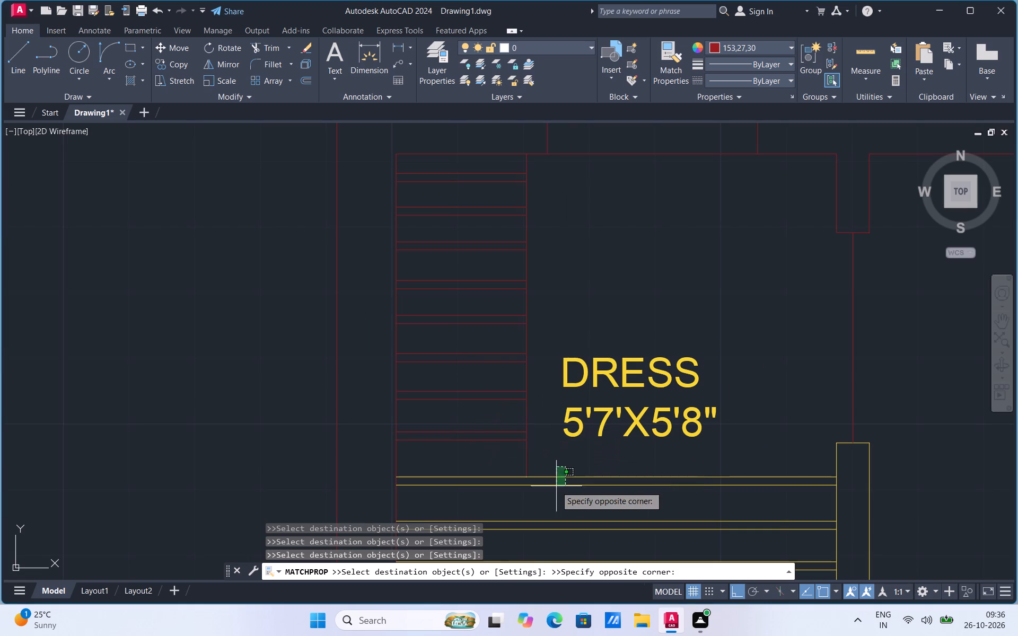
{"action": "left_click", "coordinate": [555, 490]}
{"action": "left_click", "coordinate": [575, 405]}
{"action": "left_click", "coordinate": [507, 471]}
{"action": "scroll", "coordinate": [471, 320], "scroll_direction": "down", "scroll_amount": 2}
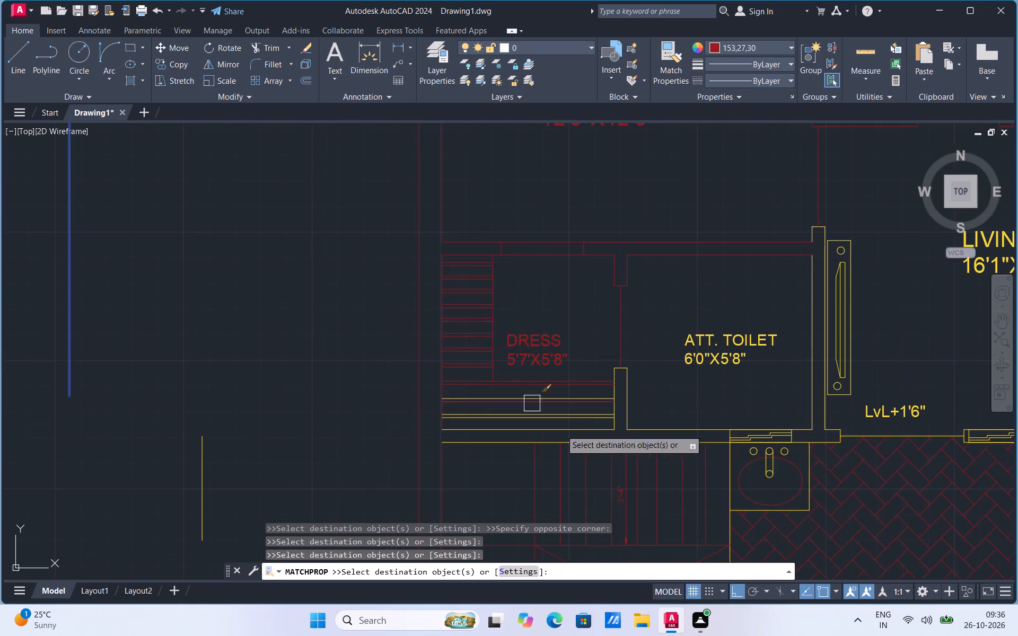
Apply the dark red properties to the remaining lower wardrobe shelf lines and the wall lines between the dress room and staircase.
{"action": "scroll", "coordinate": [576, 438], "scroll_direction": "up", "scroll_amount": 2}
{"action": "left_click", "coordinate": [561, 427]}
{"action": "left_click", "coordinate": [571, 384]}
{"action": "left_click", "coordinate": [574, 375]}
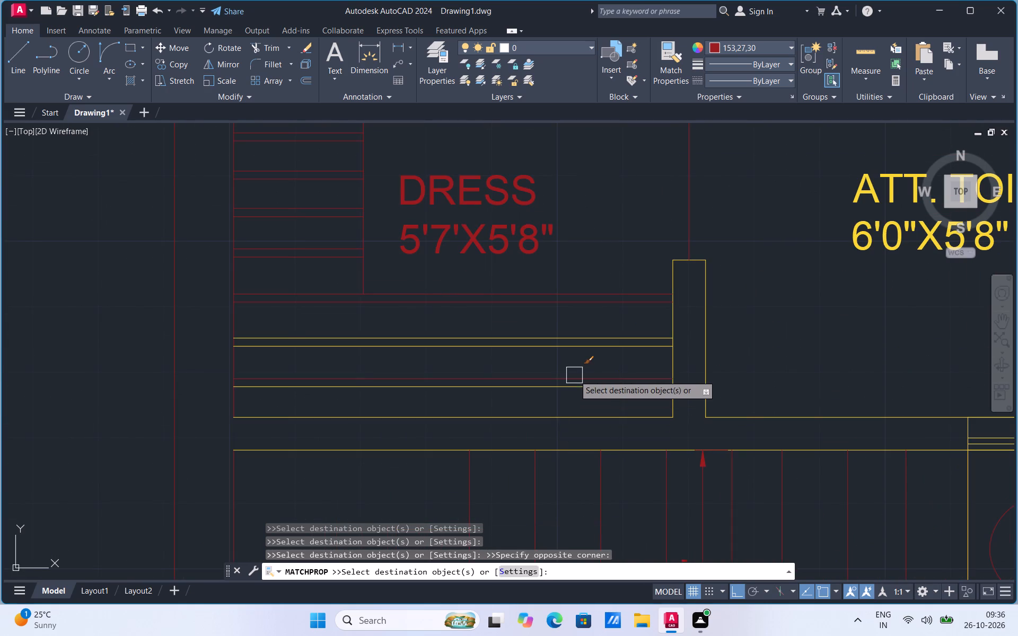
{"action": "left_click", "coordinate": [577, 352]}
{"action": "left_click", "coordinate": [581, 337]}
{"action": "left_click", "coordinate": [569, 408]}
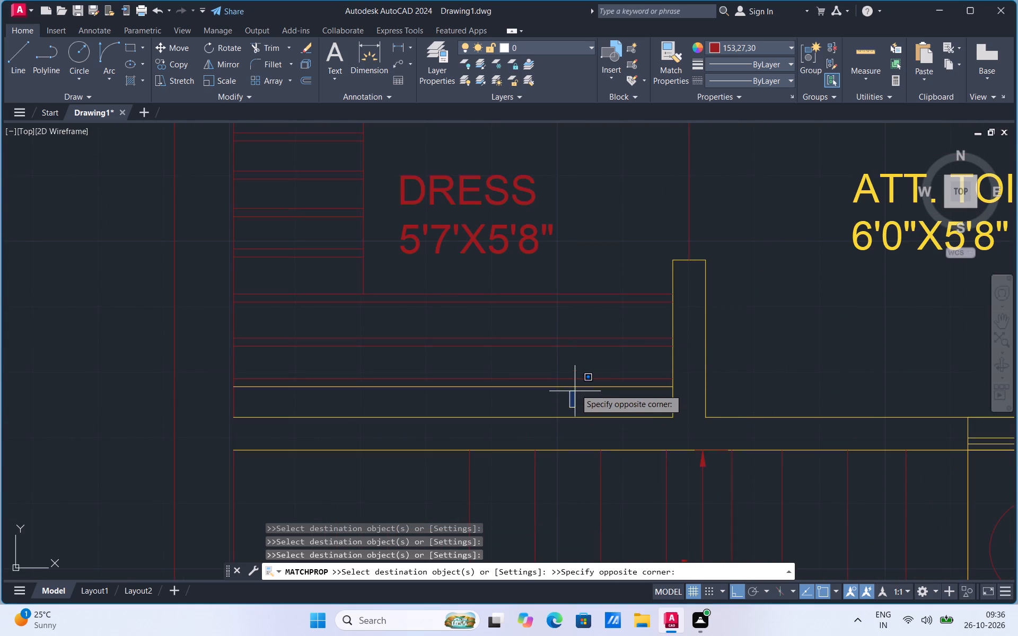
{"action": "left_click", "coordinate": [575, 388]}
{"action": "left_click", "coordinate": [575, 387]}
{"action": "left_click", "coordinate": [558, 418]}
{"action": "left_click", "coordinate": [521, 448]}
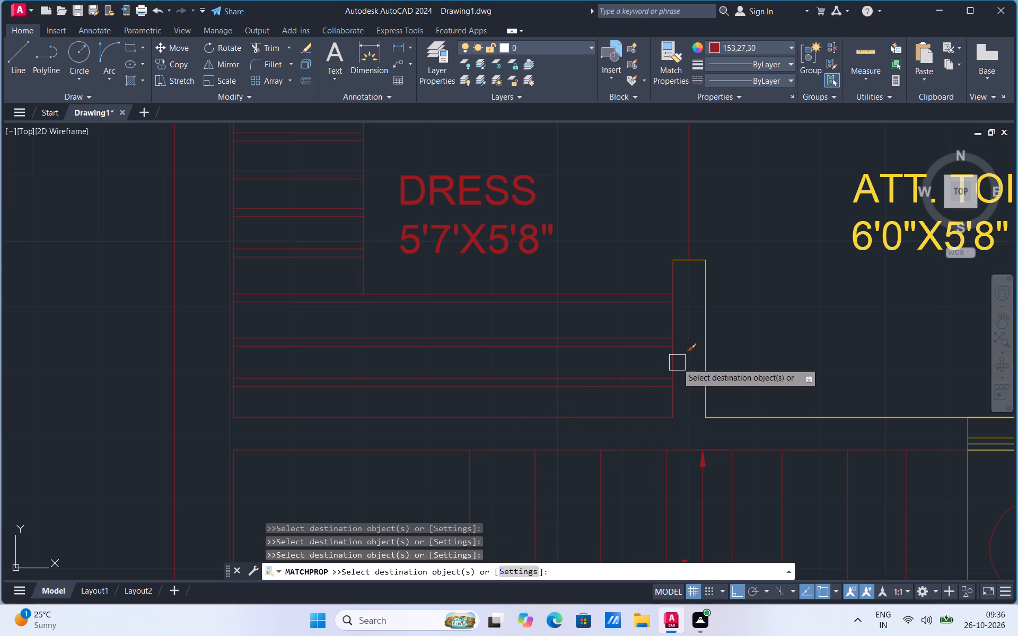
Apply the dark red properties to the lower wall stub separating the dress room from the attached toilet.
{"action": "left_click", "coordinate": [677, 360]}
{"action": "left_click", "coordinate": [701, 336]}
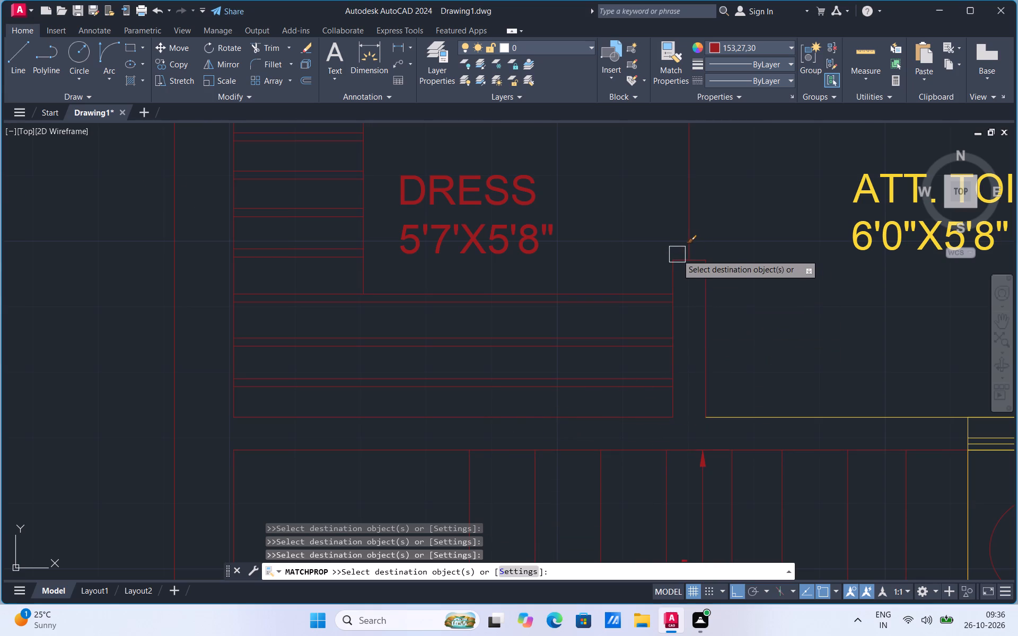
{"action": "scroll", "coordinate": [677, 254], "scroll_direction": "up", "scroll_amount": 2}
{"action": "left_click", "coordinate": [678, 268]}
{"action": "scroll", "coordinate": [516, 326], "scroll_direction": "down", "scroll_amount": 3}
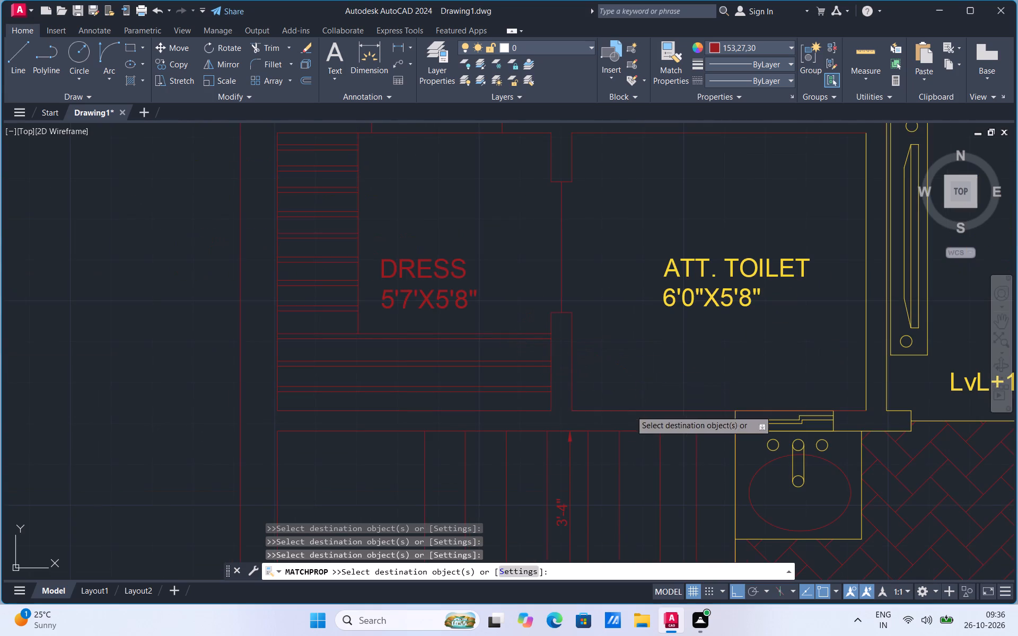
Apply the dark red properties to the attached toilet's label and its lower and living-room-side wall lines.
{"action": "left_click", "coordinate": [630, 410]}
{"action": "left_click", "coordinate": [680, 299]}
{"action": "left_click", "coordinate": [860, 280]}
{"action": "left_click", "coordinate": [868, 264]}
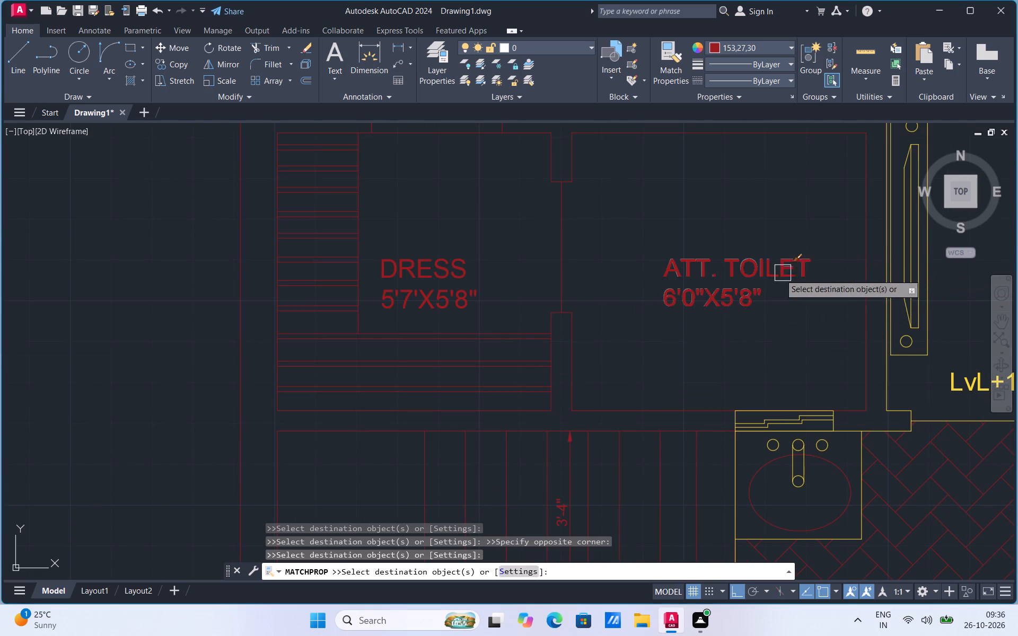
{"action": "scroll", "coordinate": [456, 352], "scroll_direction": "down", "scroll_amount": 3}
{"action": "scroll", "coordinate": [495, 340], "scroll_direction": "up", "scroll_amount": 1}
{"action": "left_click_drag", "start_coordinate": [498, 369], "coordinate": [503, 365]}
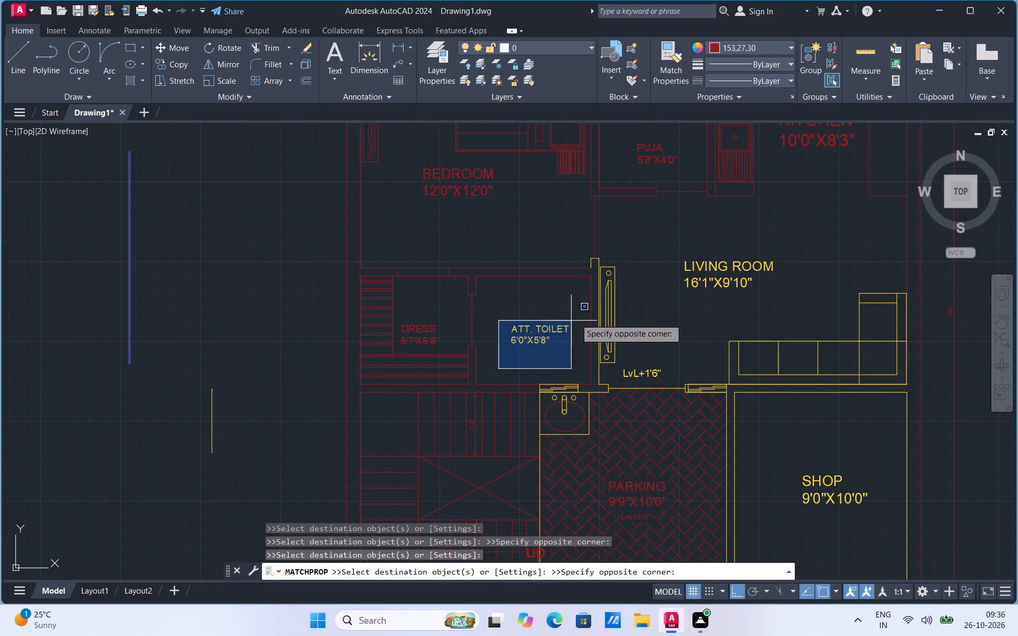
{"action": "left_click", "coordinate": [592, 310]}
Apply the dark red properties to the LIVING ROOM, LvL+1'6" and SHOP labels.
{"action": "left_click", "coordinate": [677, 309]}
{"action": "left_click", "coordinate": [806, 231]}
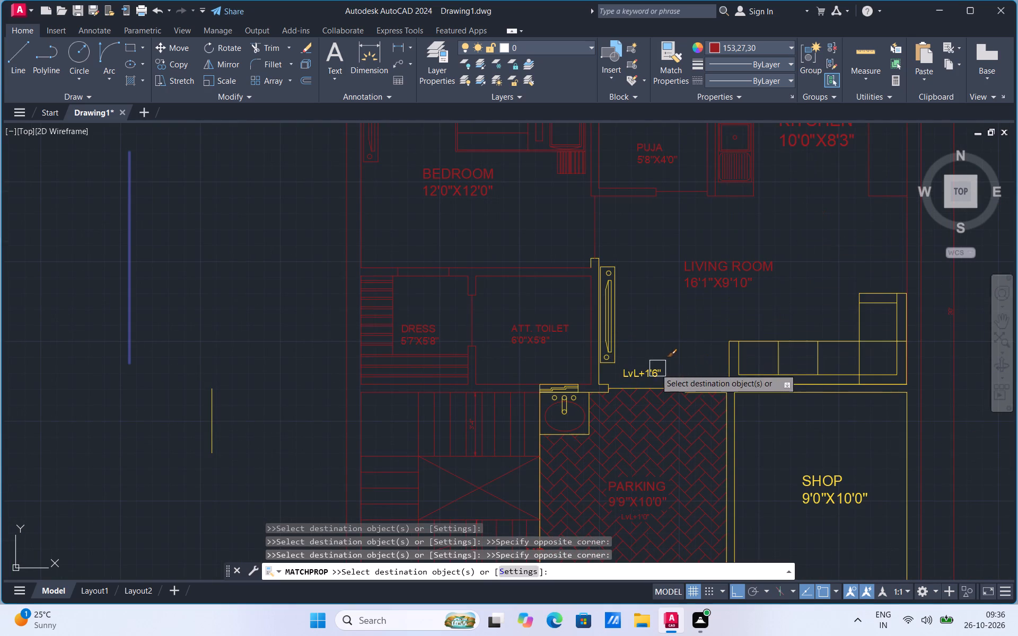
{"action": "left_click", "coordinate": [654, 368]}
{"action": "left_click", "coordinate": [782, 532]}
{"action": "left_click", "coordinate": [867, 465]}
{"action": "scroll", "coordinate": [864, 480], "scroll_direction": "up", "scroll_amount": 1}
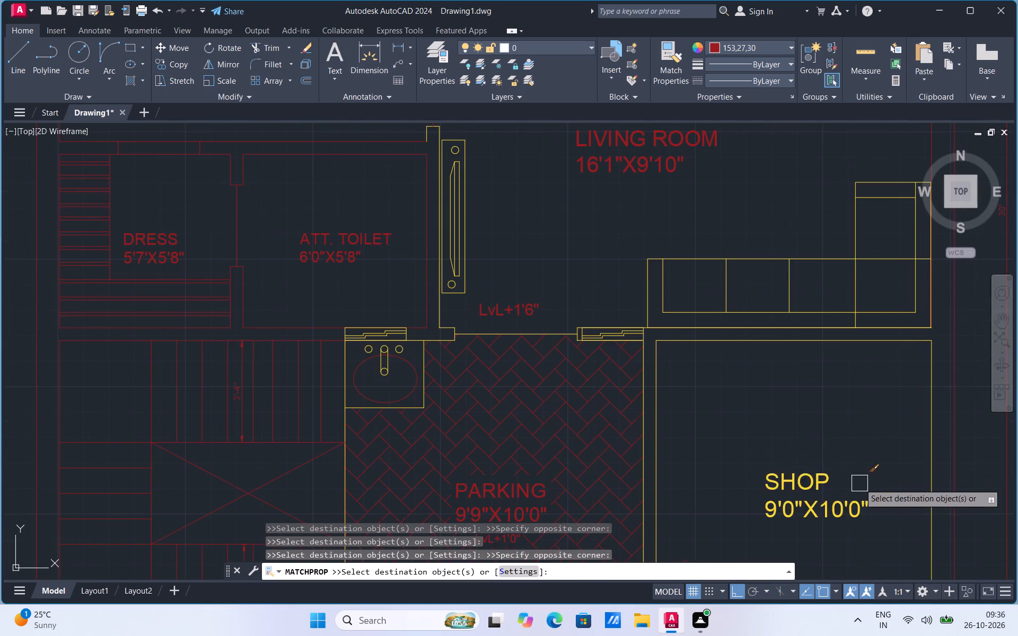
{"action": "left_click", "coordinate": [804, 480]}
Apply the dark red properties to the living room sofa and the wall lines separating the shop from the living room and parking.
{"action": "left_click", "coordinate": [727, 317]}
{"action": "left_click", "coordinate": [650, 366]}
{"action": "left_click", "coordinate": [638, 386]}
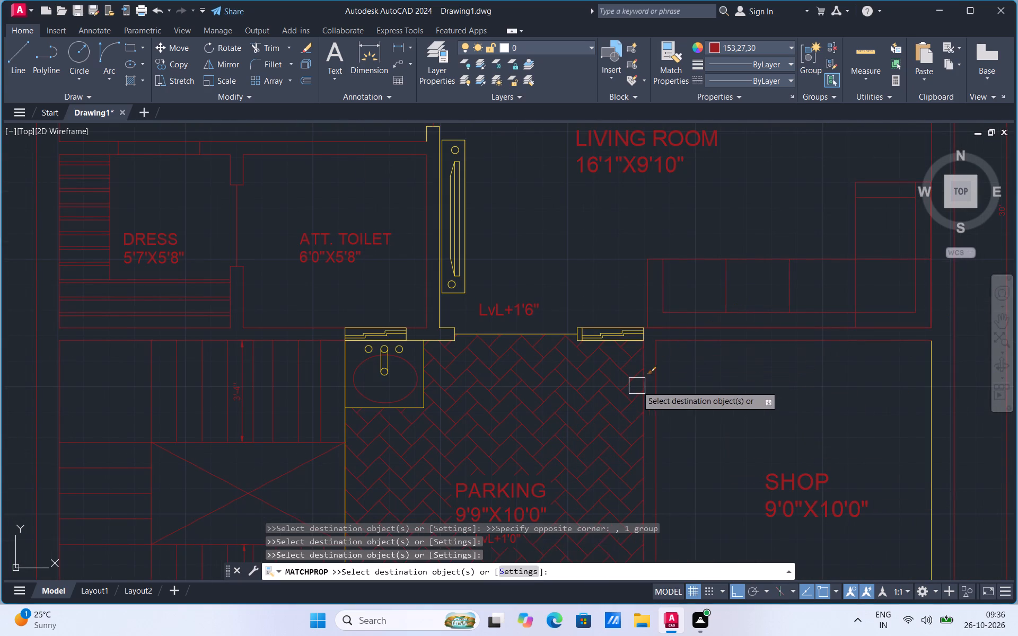
Apply the dark red properties to the entrance threshold, the living room TV unit and the wall lines beside them.
{"action": "left_click", "coordinate": [608, 329]}
{"action": "left_click", "coordinate": [556, 330]}
{"action": "scroll", "coordinate": [450, 291], "scroll_direction": "up", "scroll_amount": 2}
{"action": "left_click", "coordinate": [444, 296]}
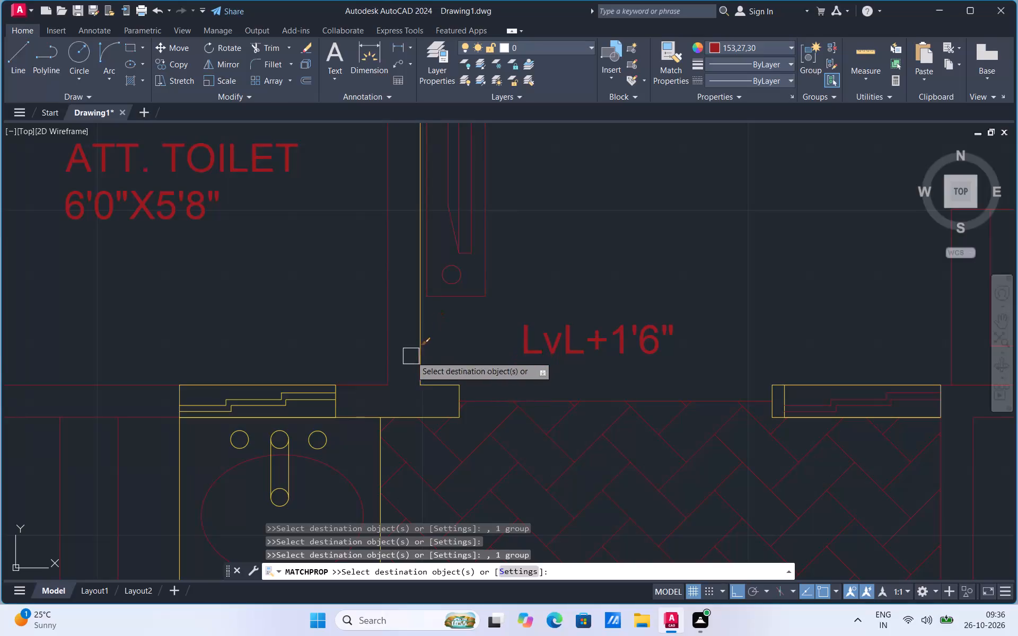
{"action": "left_click", "coordinate": [411, 356]}
{"action": "left_click", "coordinate": [382, 431]}
{"action": "scroll", "coordinate": [454, 292], "scroll_direction": "down", "scroll_amount": 1}
Apply the dark red properties to the wash basin, the windows on both sides of the entrance, and the wall end above the TV unit.
{"action": "left_click", "coordinate": [471, 304]}
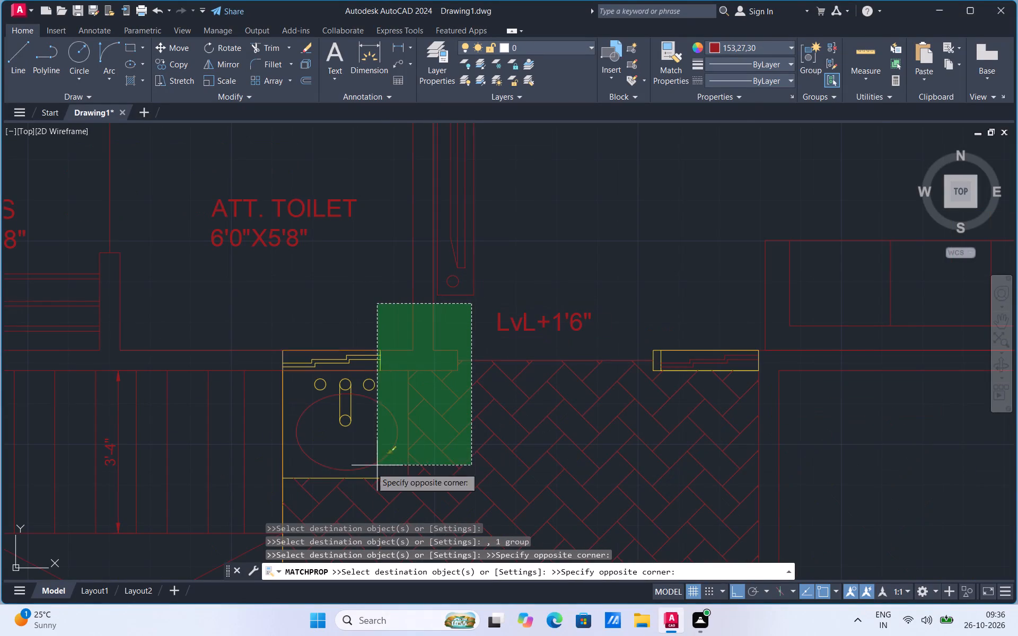
{"action": "left_click", "coordinate": [265, 480]}
{"action": "scroll", "coordinate": [414, 266], "scroll_direction": "down", "scroll_amount": 3}
{"action": "left_click", "coordinate": [469, 316]}
{"action": "left_click", "coordinate": [538, 249]}
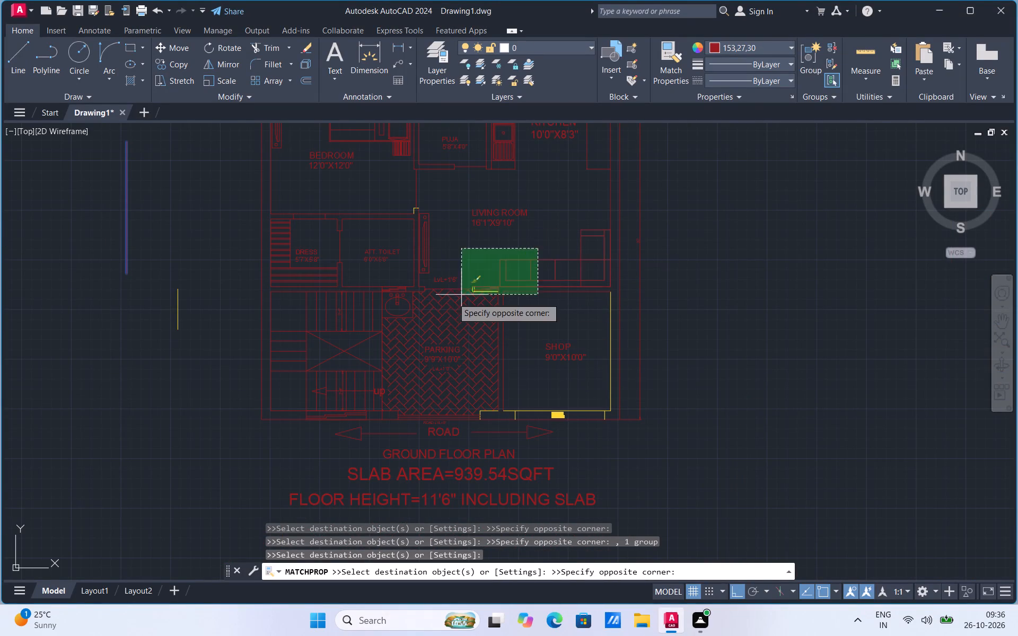
{"action": "left_click", "coordinate": [440, 304]}
{"action": "left_click", "coordinate": [443, 187]}
{"action": "left_click", "coordinate": [387, 236]}
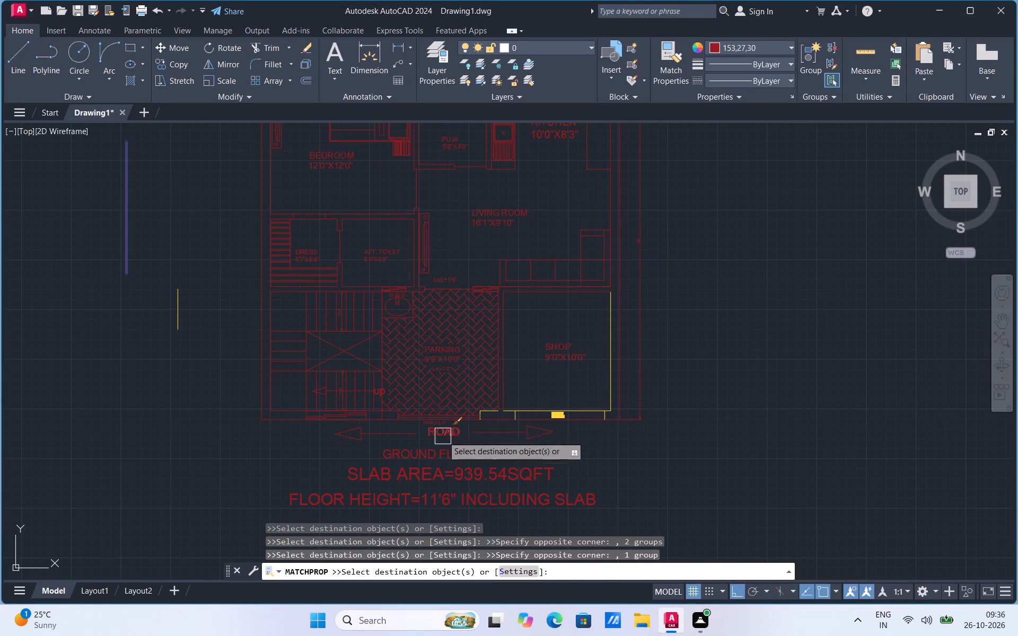
Apply the dark red properties to the shop's outer wall and road-side front lines.
{"action": "left_click", "coordinate": [443, 436]}
{"action": "left_click", "coordinate": [426, 445]}
{"action": "left_click", "coordinate": [658, 282]}
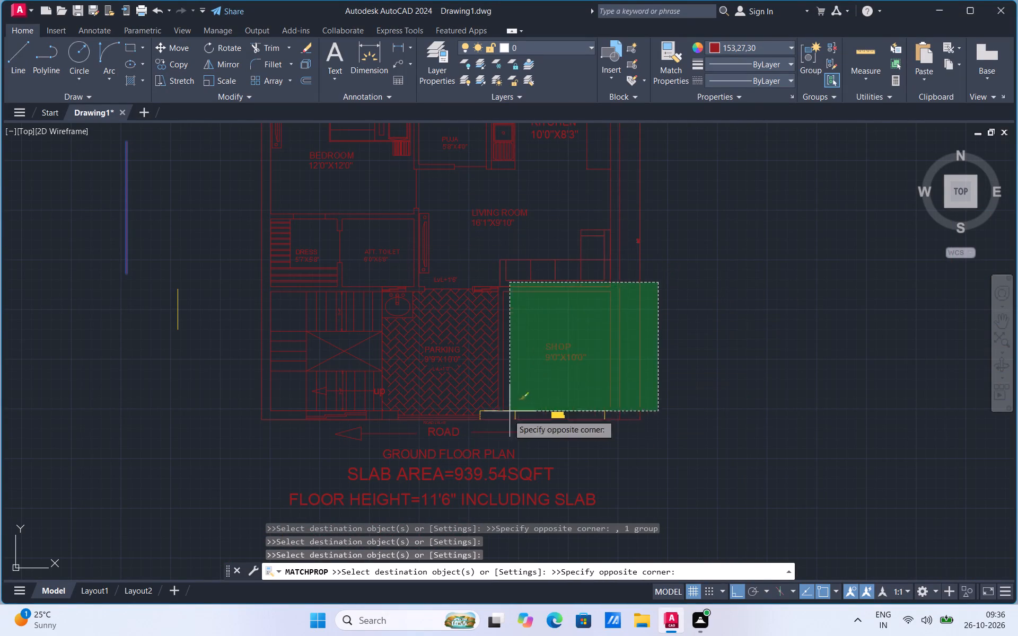
{"action": "left_click", "coordinate": [432, 446]}
{"action": "scroll", "coordinate": [607, 444], "scroll_direction": "down", "scroll_amount": 2}
{"action": "scroll", "coordinate": [509, 368], "scroll_direction": "up", "scroll_amount": 1}
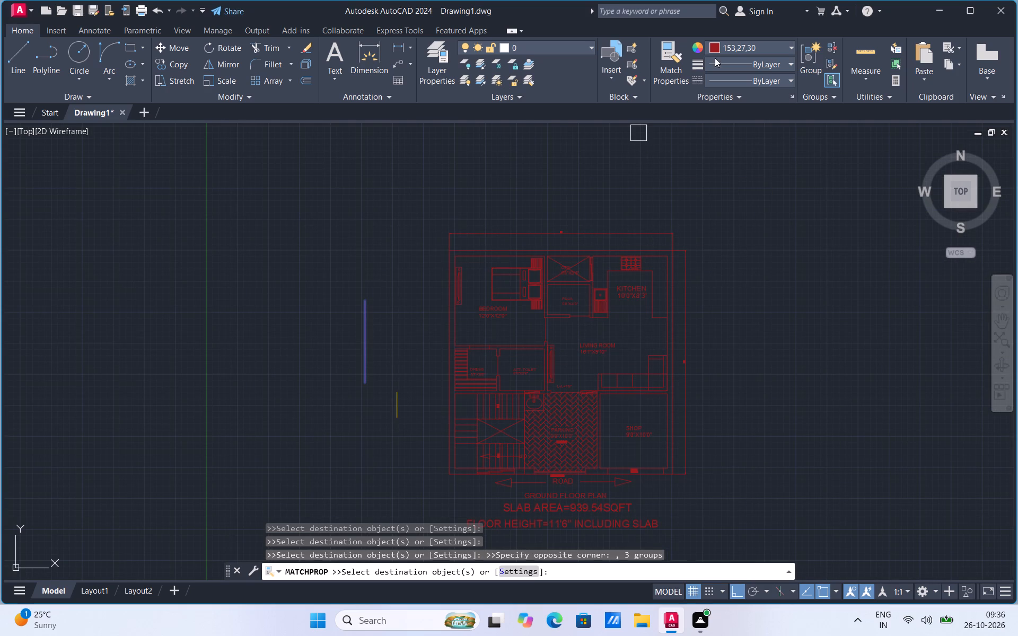
Set the current colour to grey 99,100,102 and draw a vertical sample line beside the plan.
{"action": "left_click", "coordinate": [718, 48]}
{"action": "left_click", "coordinate": [713, 108]}
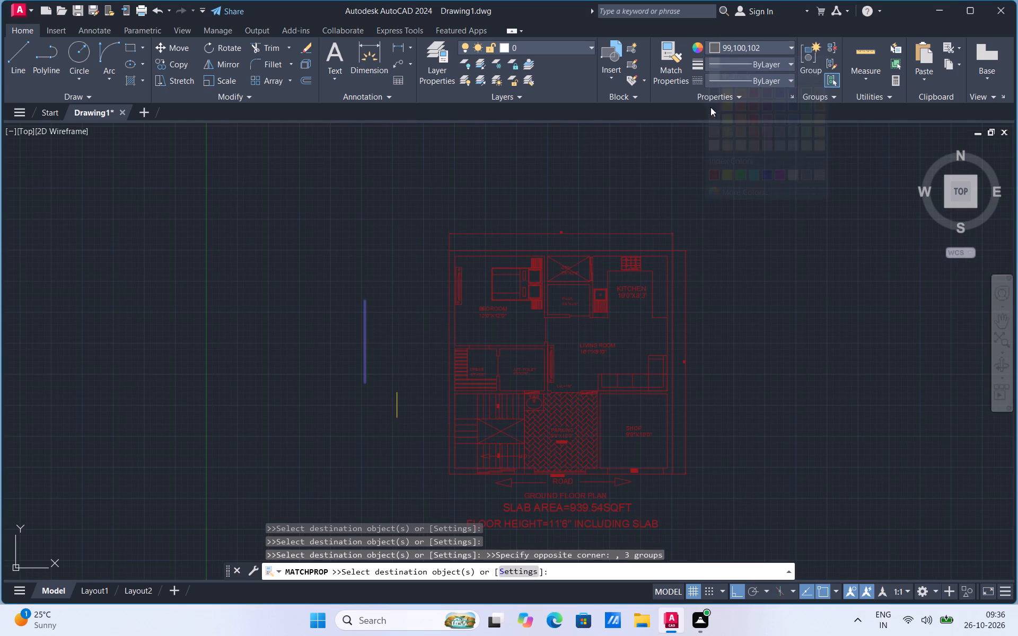
{"action": "left_click", "coordinate": [13, 58]}
{"action": "left_click", "coordinate": [415, 431]}
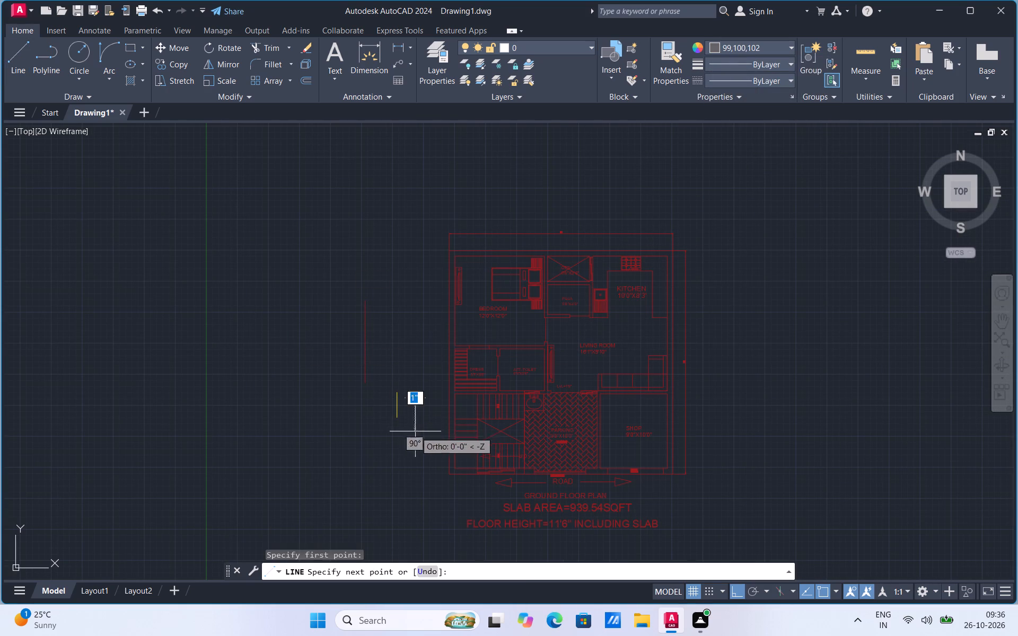
{"action": "left_click", "coordinate": [413, 366]}
Match the grey sample line's properties onto the overall width dimension, the plan's upper outer wall line and the bedroom's upper wall line.
{"action": "left_click", "coordinate": [676, 74]}
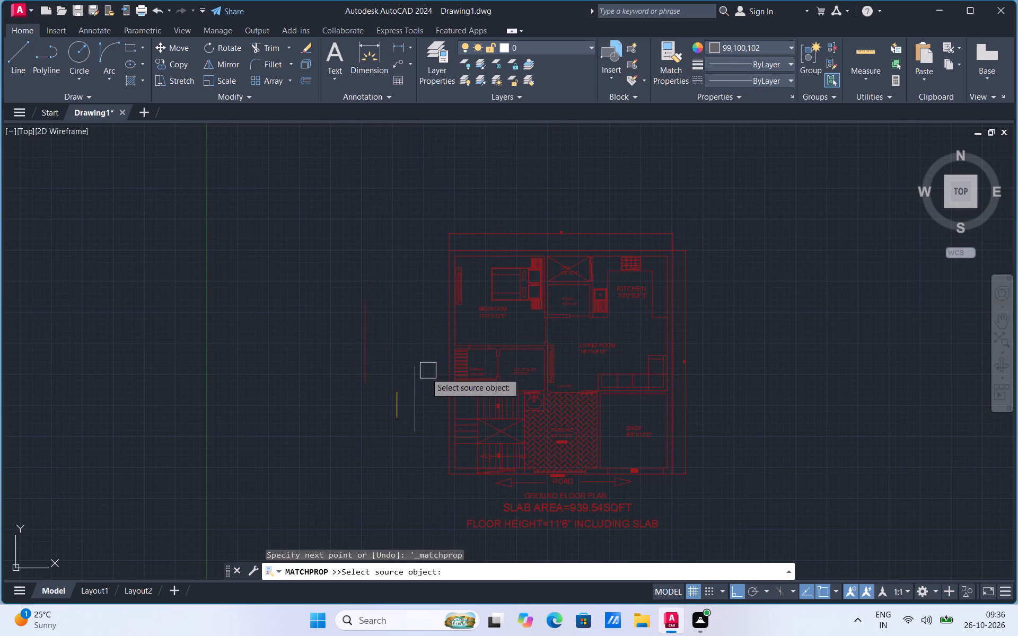
{"action": "left_click", "coordinate": [412, 383]}
{"action": "scroll", "coordinate": [523, 217], "scroll_direction": "up", "scroll_amount": 2}
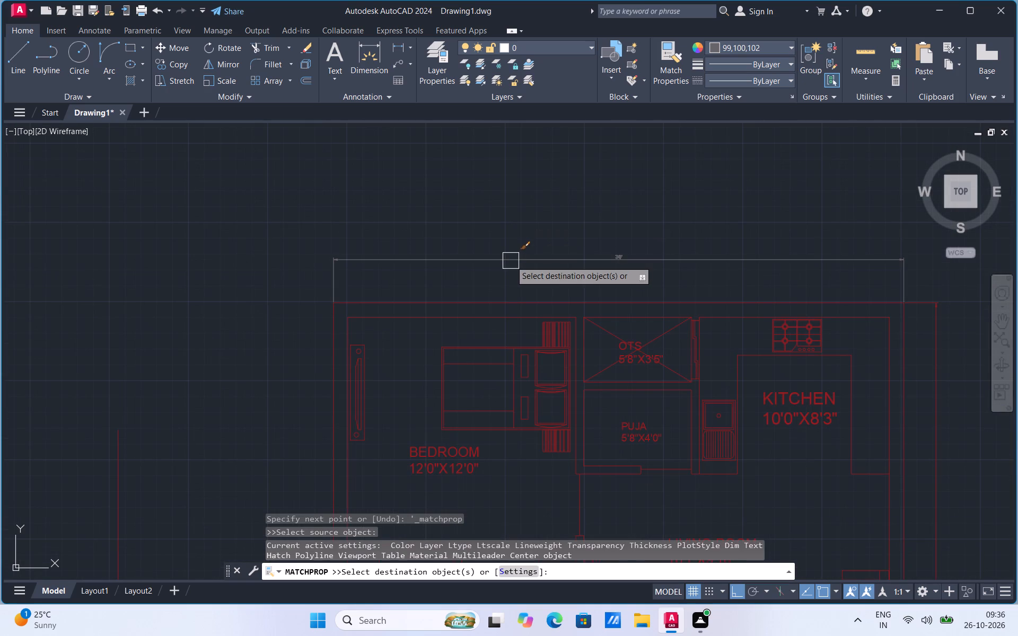
{"action": "left_click", "coordinate": [511, 261]}
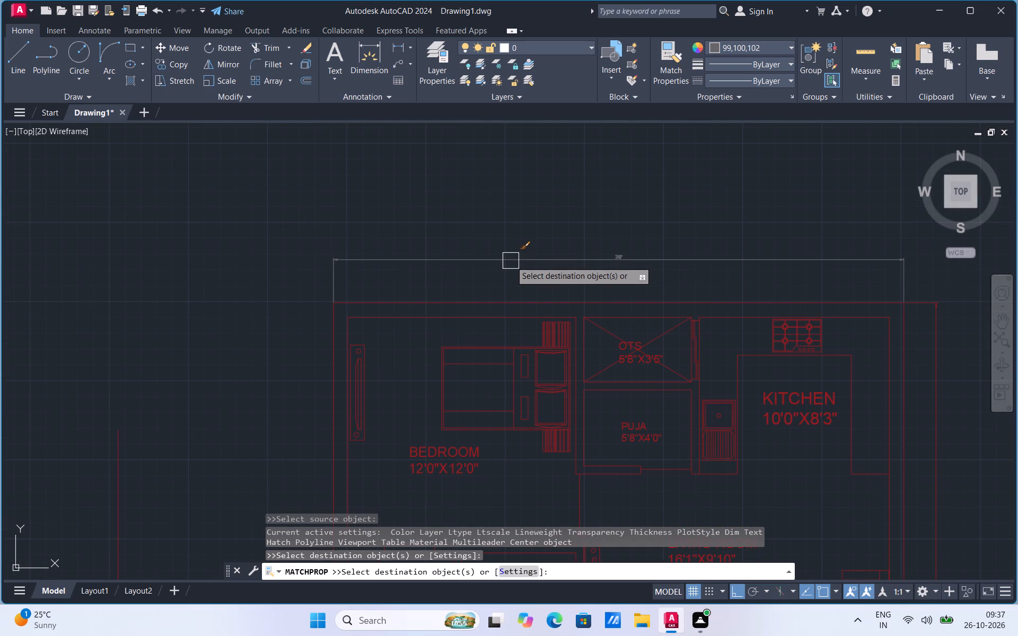
{"action": "left_click", "coordinate": [515, 295]}
{"action": "left_click", "coordinate": [493, 313]}
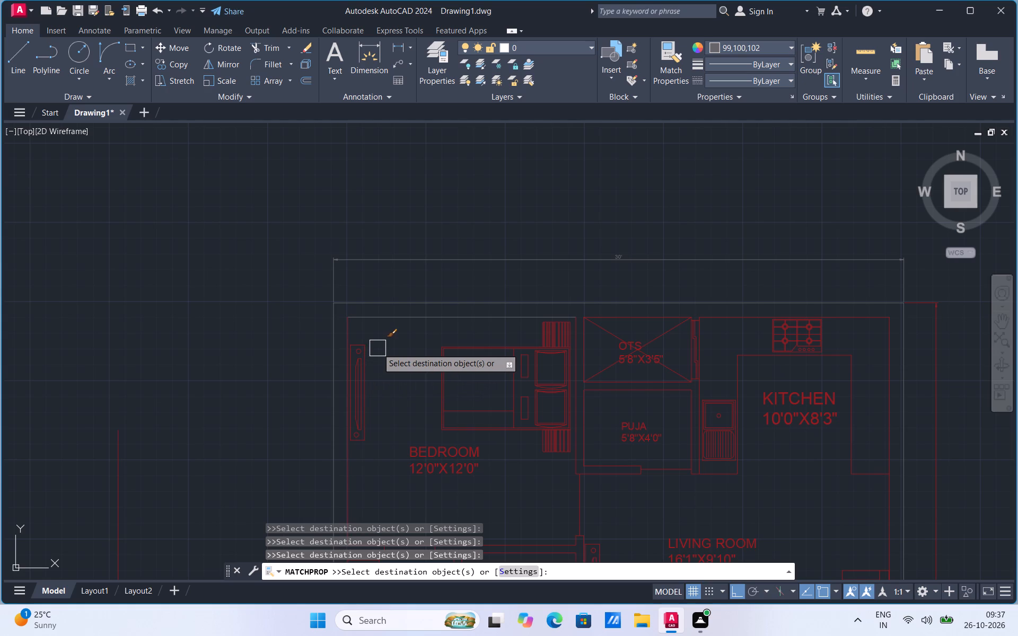
Apply the grey properties to the bedroom's TV unit, outer side wall line, label and bed.
{"action": "left_click_drag", "start_coordinate": [352, 372], "coordinate": [345, 348]}
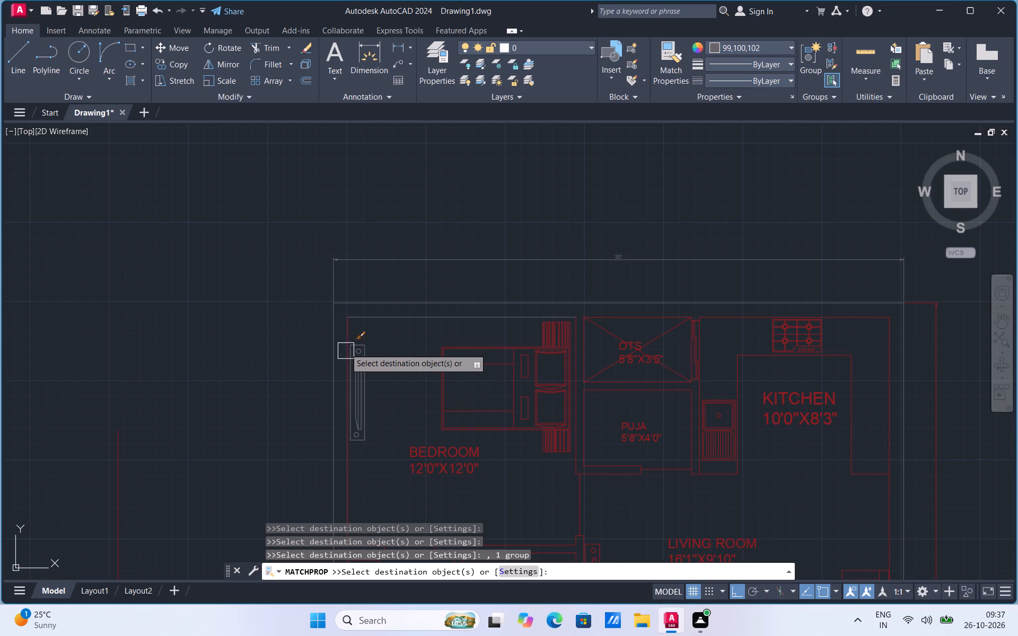
{"action": "left_click_drag", "start_coordinate": [345, 348], "coordinate": [343, 332]}
{"action": "left_click_drag", "start_coordinate": [343, 332], "coordinate": [429, 448]}
{"action": "left_click", "coordinate": [429, 448]}
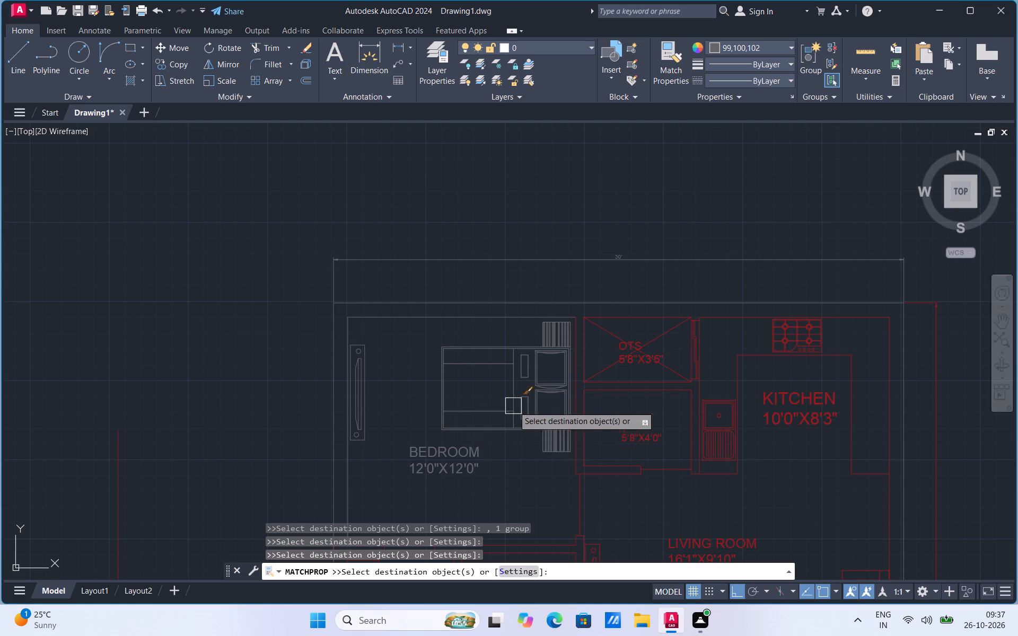
{"action": "left_click", "coordinate": [554, 387]}
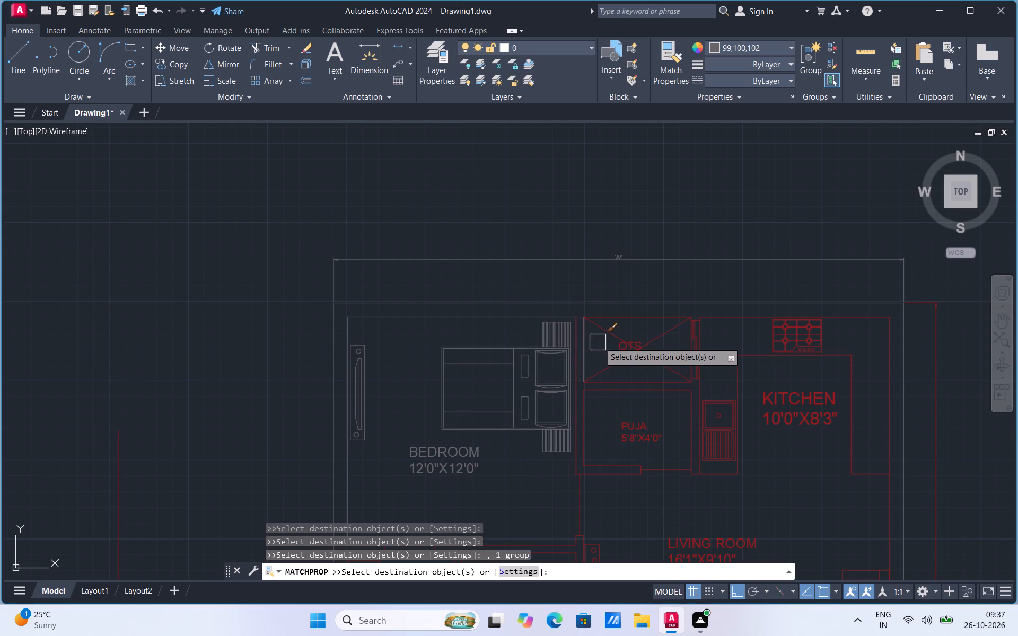
Apply the grey properties to the OTS side line and diagonals, and the bedroom wall line facing the OTS and puja room.
{"action": "left_click_drag", "start_coordinate": [606, 339], "coordinate": [603, 364]}
{"action": "left_click_drag", "start_coordinate": [603, 364], "coordinate": [587, 348]}
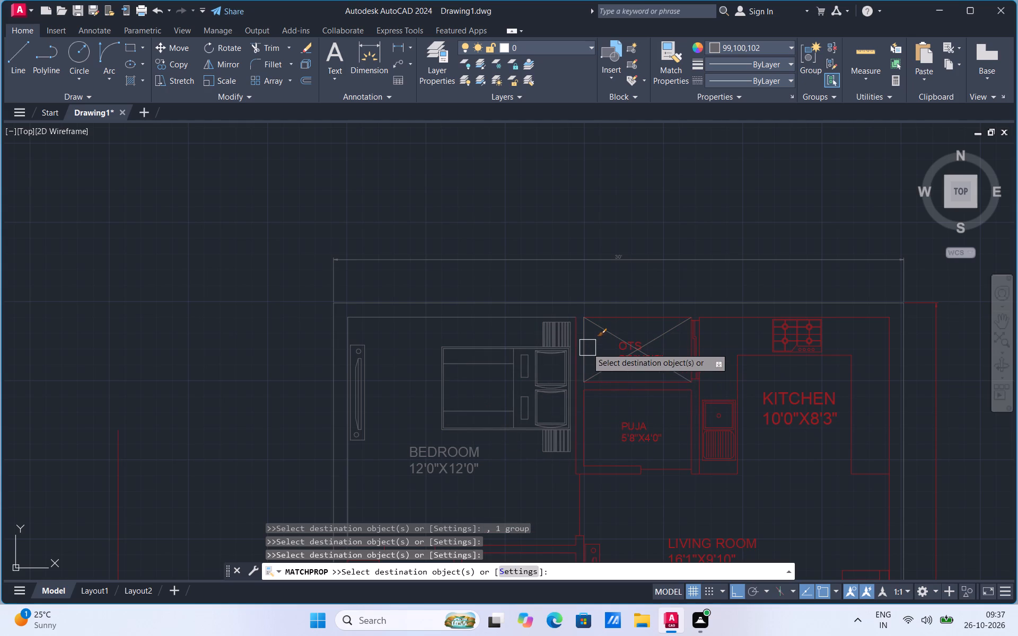
{"action": "left_click_drag", "start_coordinate": [587, 348], "coordinate": [586, 347]}
{"action": "left_click_drag", "start_coordinate": [586, 347], "coordinate": [576, 439]}
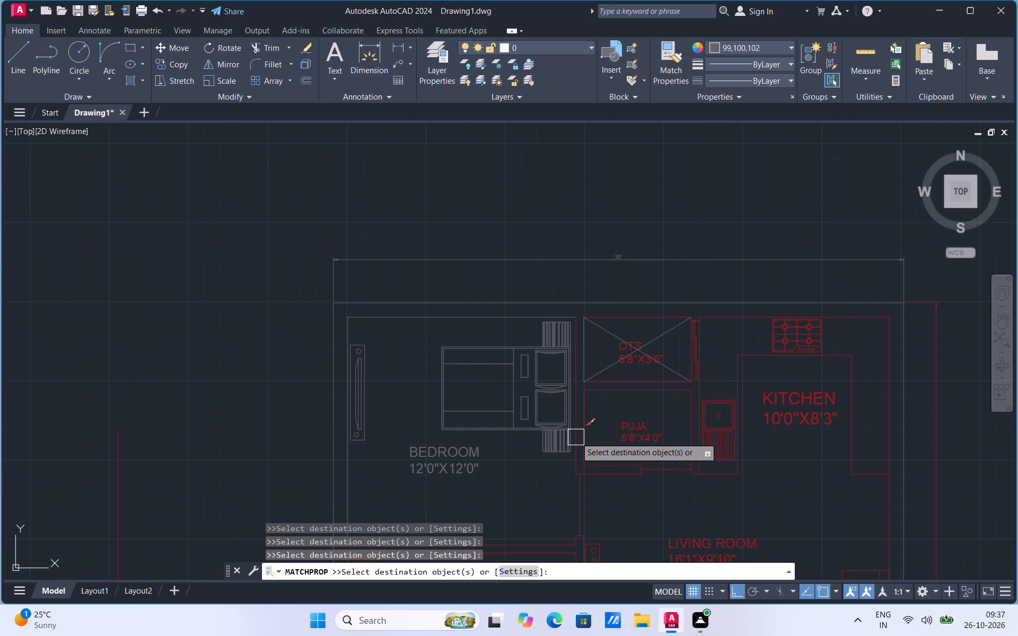
{"action": "left_click_drag", "start_coordinate": [576, 439], "coordinate": [569, 463]}
{"action": "left_click", "coordinate": [569, 463]}
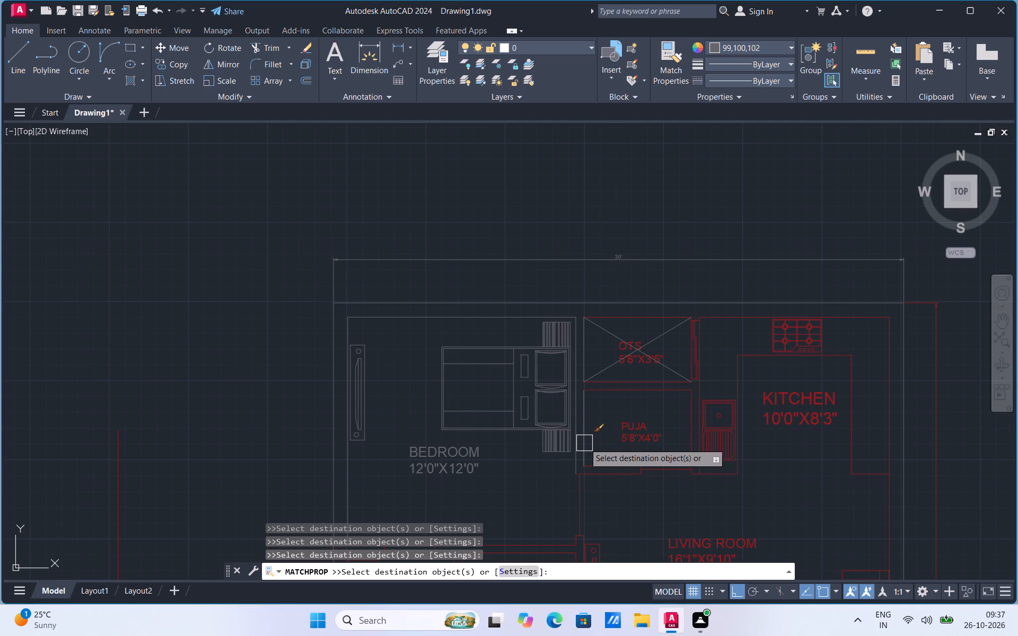
Apply the grey properties to the puja room's bedroom-side and upper wall lines and the OTS's lower and upper lines.
{"action": "left_click_drag", "start_coordinate": [584, 441], "coordinate": [608, 396]}
{"action": "left_click_drag", "start_coordinate": [608, 396], "coordinate": [618, 381]}
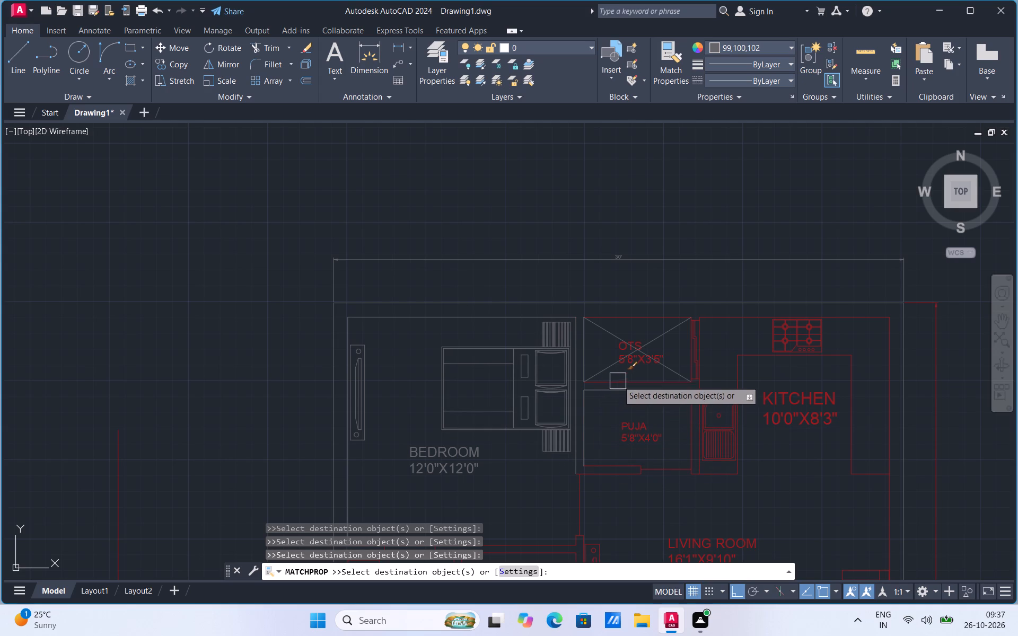
{"action": "left_click_drag", "start_coordinate": [618, 381], "coordinate": [622, 378]}
{"action": "left_click_drag", "start_coordinate": [622, 378], "coordinate": [635, 360]}
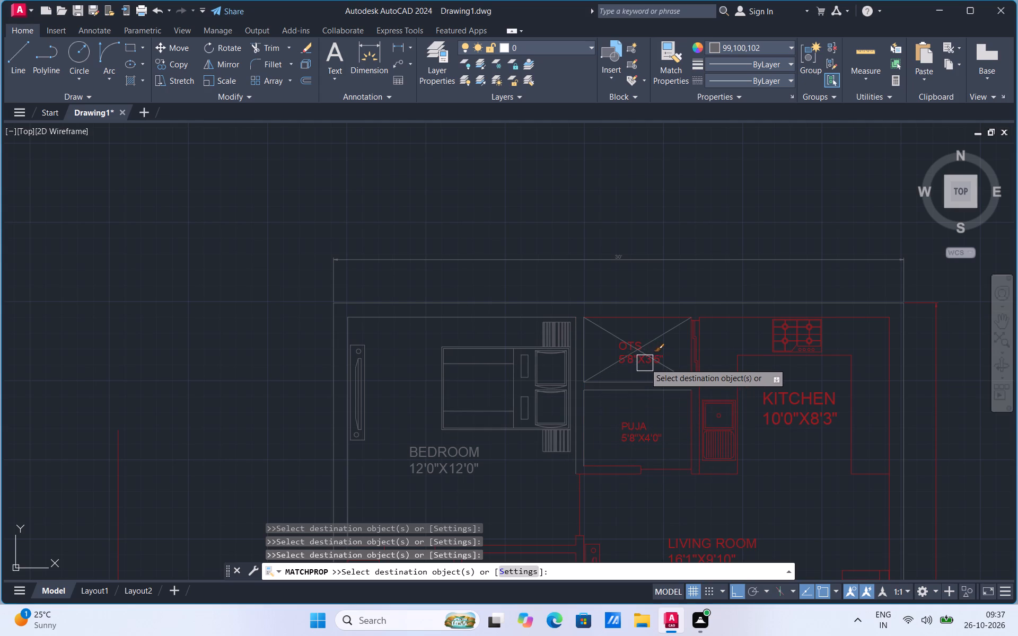
{"action": "left_click_drag", "start_coordinate": [632, 325], "coordinate": [673, 324]}
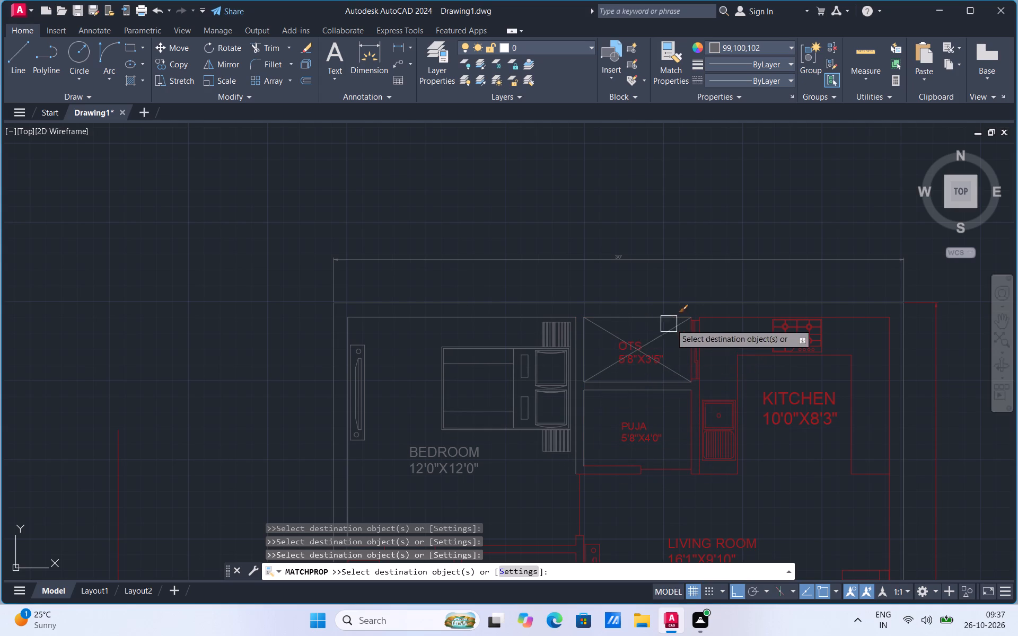
Apply the grey properties to the kitchen's stove and its room label.
{"action": "left_click_drag", "start_coordinate": [673, 324], "coordinate": [773, 322]}
{"action": "left_click_drag", "start_coordinate": [773, 322], "coordinate": [749, 365]}
{"action": "left_click", "coordinate": [749, 365]}
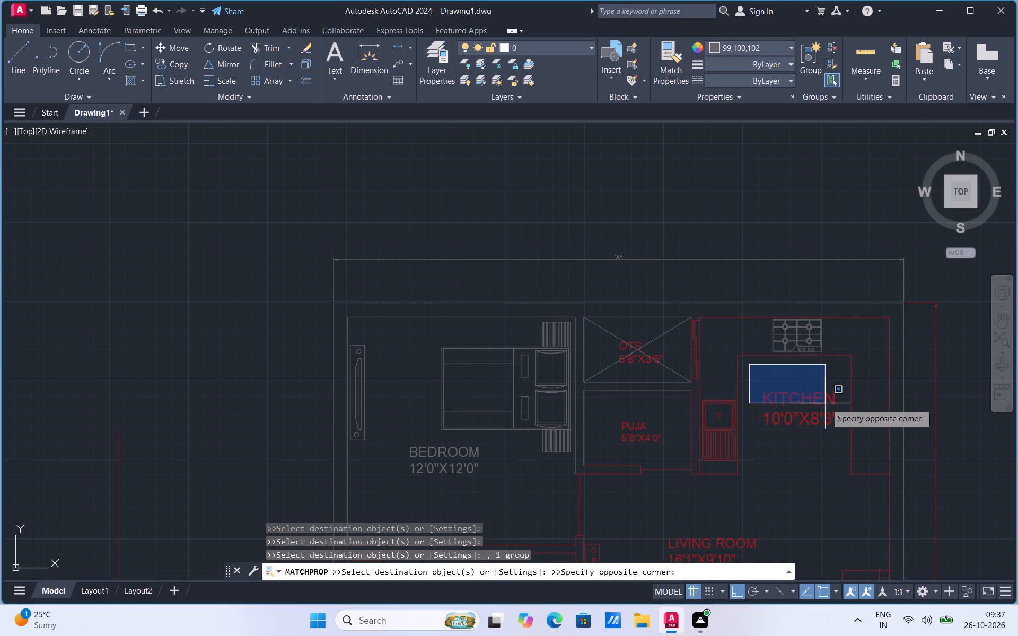
{"action": "scroll", "coordinate": [824, 398], "scroll_direction": "up", "scroll_amount": 1}
{"action": "left_click", "coordinate": [754, 408]}
{"action": "scroll", "coordinate": [599, 406], "scroll_direction": "down", "scroll_amount": 2}
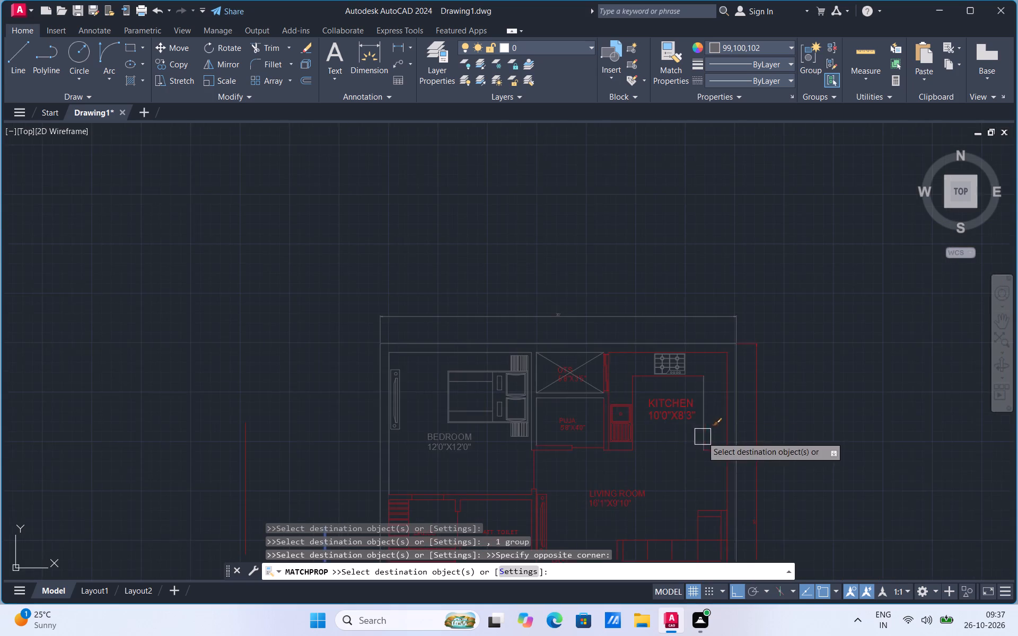
{"action": "scroll", "coordinate": [701, 437], "scroll_direction": "up", "scroll_amount": 2}
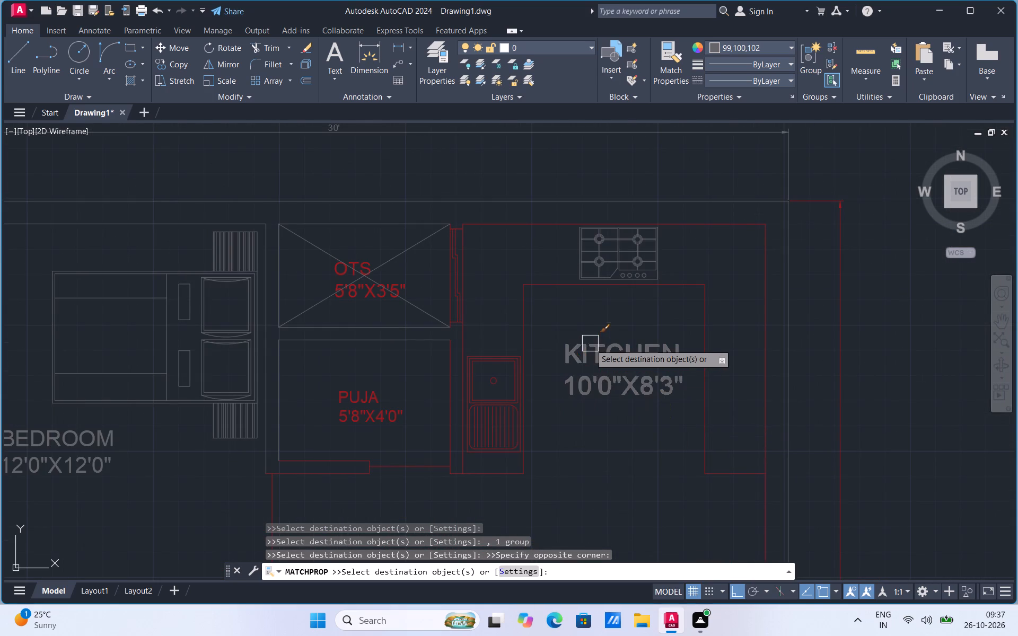
{"action": "left_click_drag", "start_coordinate": [586, 361], "coordinate": [535, 281]}
Apply the grey properties to the kitchen counter's upper and sink-side lines, the kitchen's upper wall line and the OTS window.
{"action": "left_click_drag", "start_coordinate": [535, 281], "coordinate": [517, 310]}
{"action": "left_click_drag", "start_coordinate": [517, 310], "coordinate": [515, 227]}
{"action": "left_click_drag", "start_coordinate": [515, 227], "coordinate": [459, 253]}
{"action": "left_click_drag", "start_coordinate": [459, 253], "coordinate": [403, 282]}
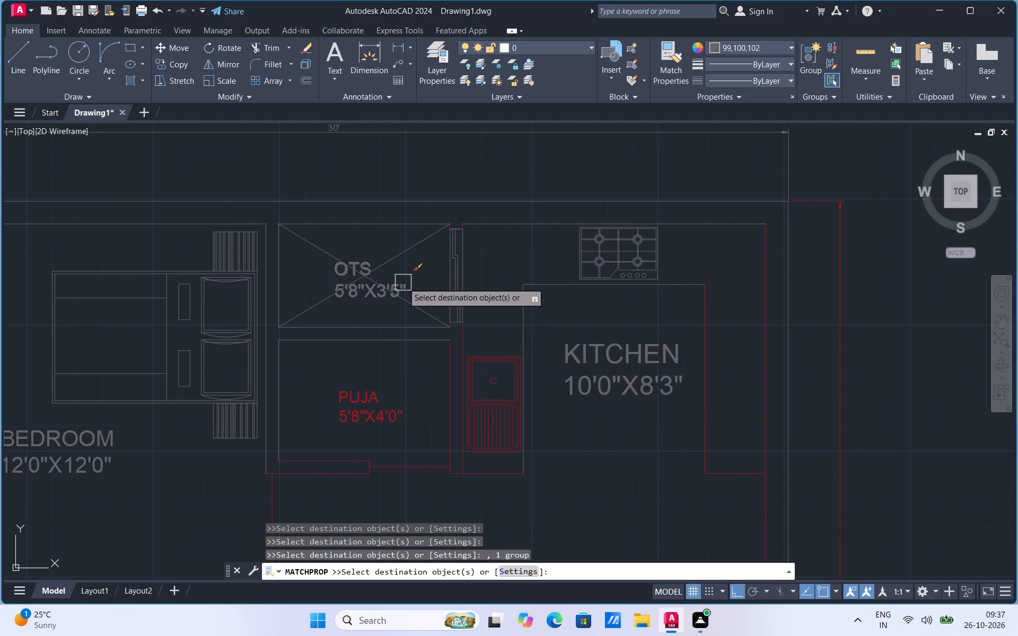
Apply the grey properties to the OTS and puja room labels and the puja room's inner lower wall line.
{"action": "left_click_drag", "start_coordinate": [403, 282], "coordinate": [400, 283]}
{"action": "left_click_drag", "start_coordinate": [400, 283], "coordinate": [380, 403]}
{"action": "left_click_drag", "start_coordinate": [380, 403], "coordinate": [321, 462]}
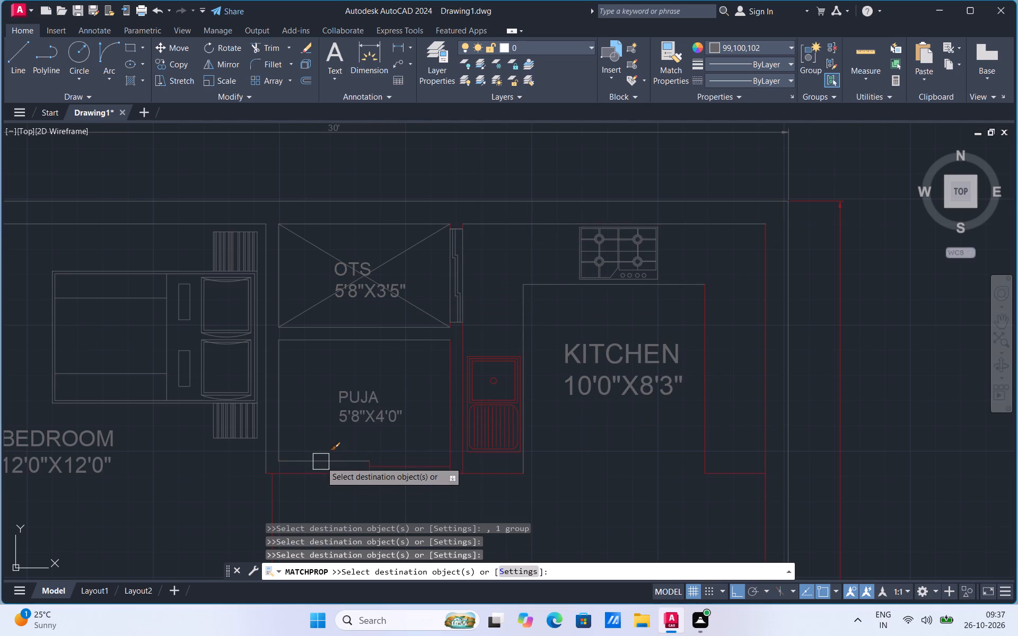
{"action": "left_click_drag", "start_coordinate": [321, 462], "coordinate": [321, 460]}
{"action": "left_click_drag", "start_coordinate": [321, 460], "coordinate": [310, 488]}
{"action": "left_click_drag", "start_coordinate": [310, 488], "coordinate": [319, 457]}
{"action": "left_click_drag", "start_coordinate": [319, 457], "coordinate": [311, 465]}
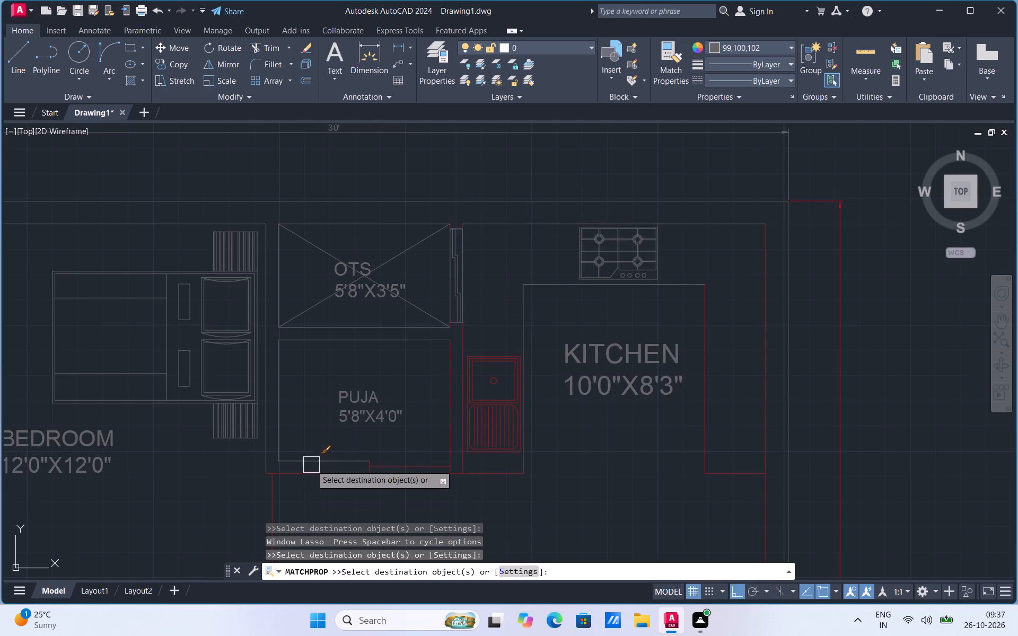
Apply the grey properties to the puja room's outer lower wall line, its door line and the bedroom–living room line below.
{"action": "left_click_drag", "start_coordinate": [311, 465], "coordinate": [305, 470]}
{"action": "left_click_drag", "start_coordinate": [305, 470], "coordinate": [271, 501]}
{"action": "left_click_drag", "start_coordinate": [271, 501], "coordinate": [382, 466]}
{"action": "left_click", "coordinate": [382, 466]}
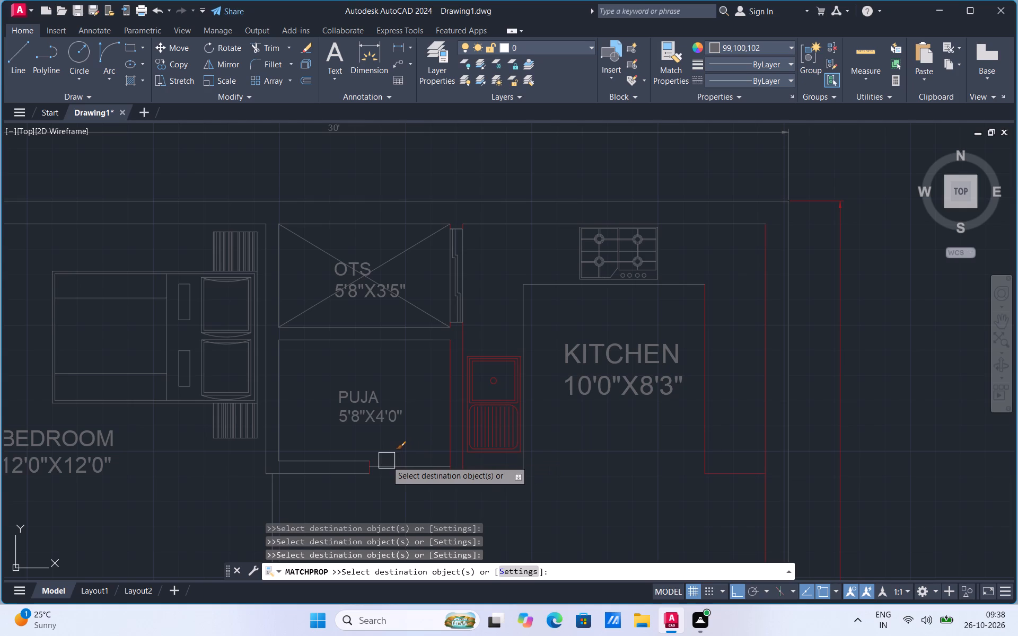
Apply the grey properties to the kitchen sink, the puja–kitchen wall lines and end, the puja wall stub and the sink counter's lower edge.
{"action": "left_click_drag", "start_coordinate": [501, 388], "coordinate": [464, 338]}
{"action": "left_click_drag", "start_coordinate": [464, 338], "coordinate": [453, 358]}
{"action": "left_click_drag", "start_coordinate": [453, 358], "coordinate": [387, 434]}
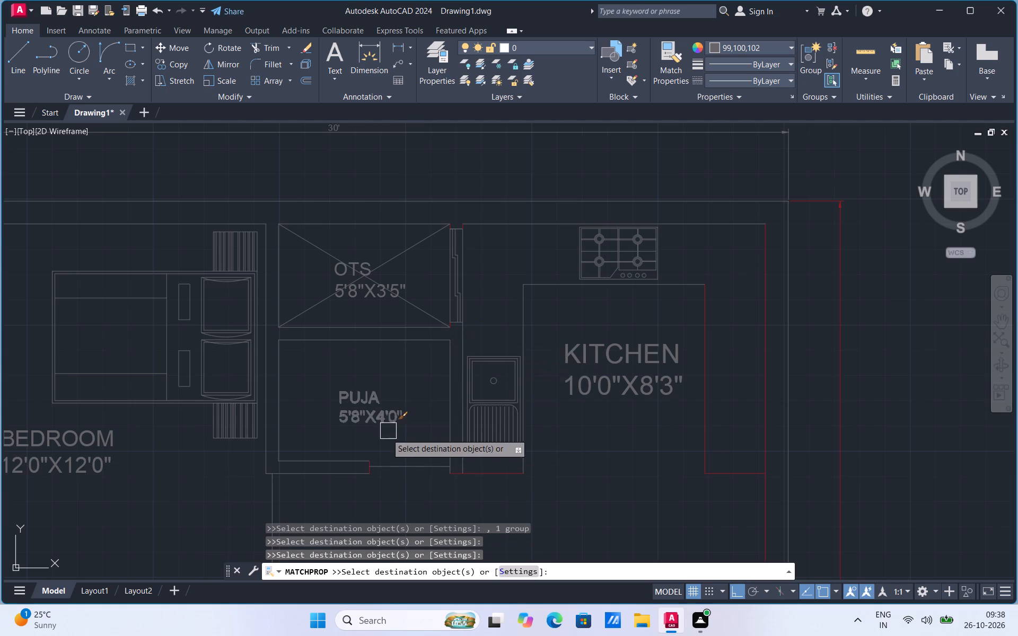
{"action": "left_click_drag", "start_coordinate": [387, 434], "coordinate": [370, 454]}
{"action": "left_click", "coordinate": [370, 454]}
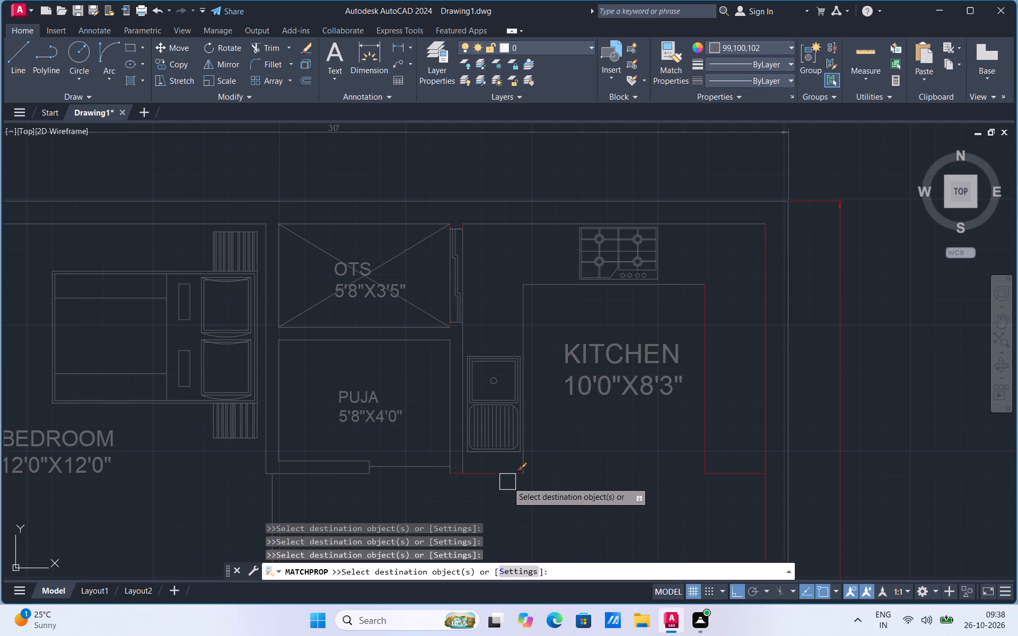
{"action": "left_click_drag", "start_coordinate": [504, 477], "coordinate": [460, 473]}
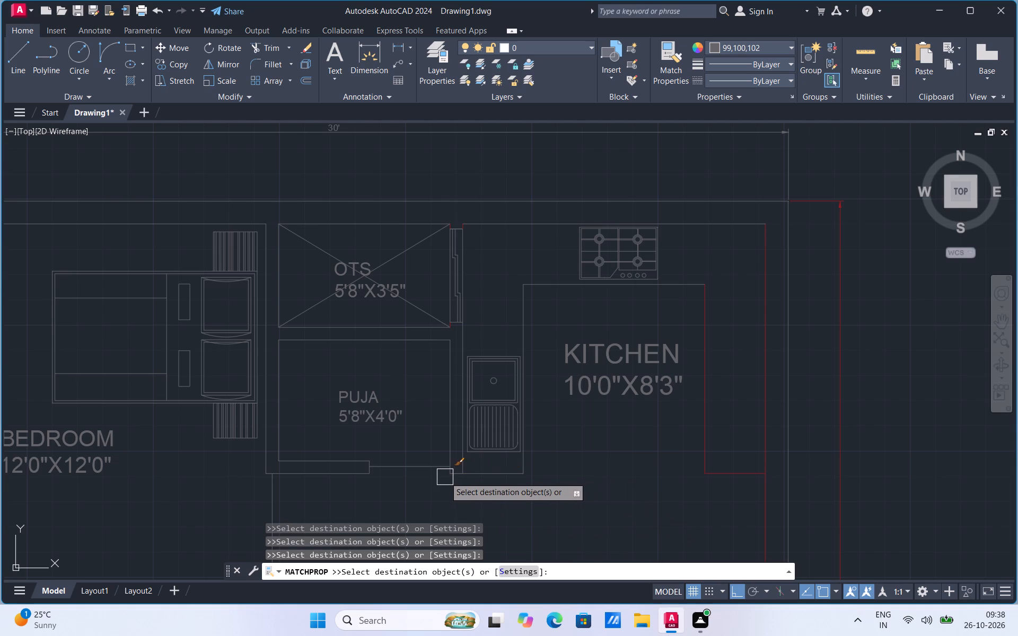
{"action": "left_click", "coordinate": [445, 477]}
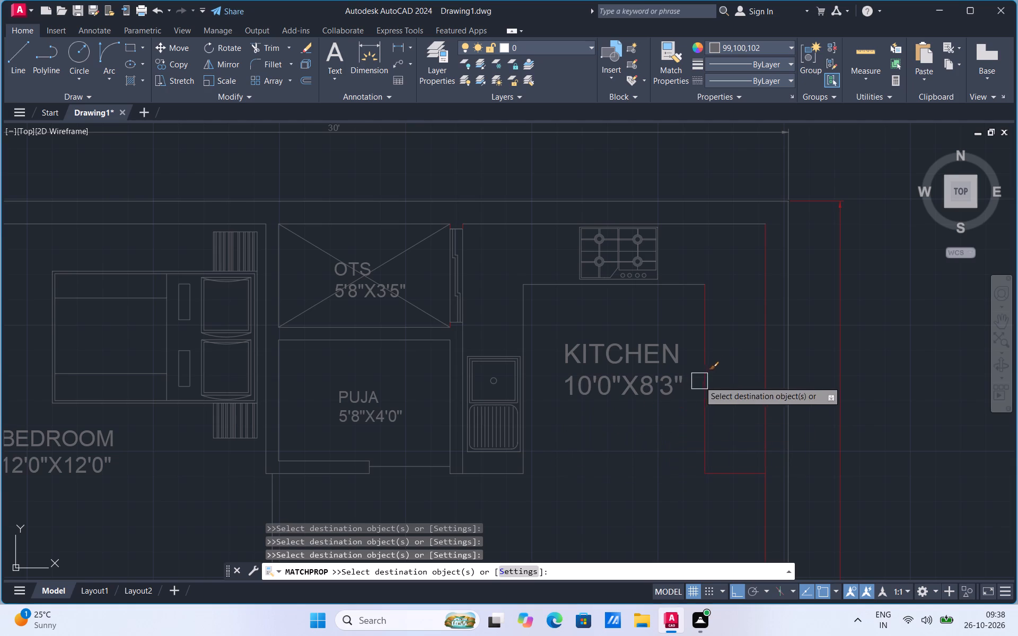
Apply the grey properties to the kitchen's outer side wall line, the adjoining counter's side and end lines, and the overall 30' depth dimension.
{"action": "left_click_drag", "start_coordinate": [703, 376], "coordinate": [762, 355]}
{"action": "left_click_drag", "start_coordinate": [762, 355], "coordinate": [729, 453]}
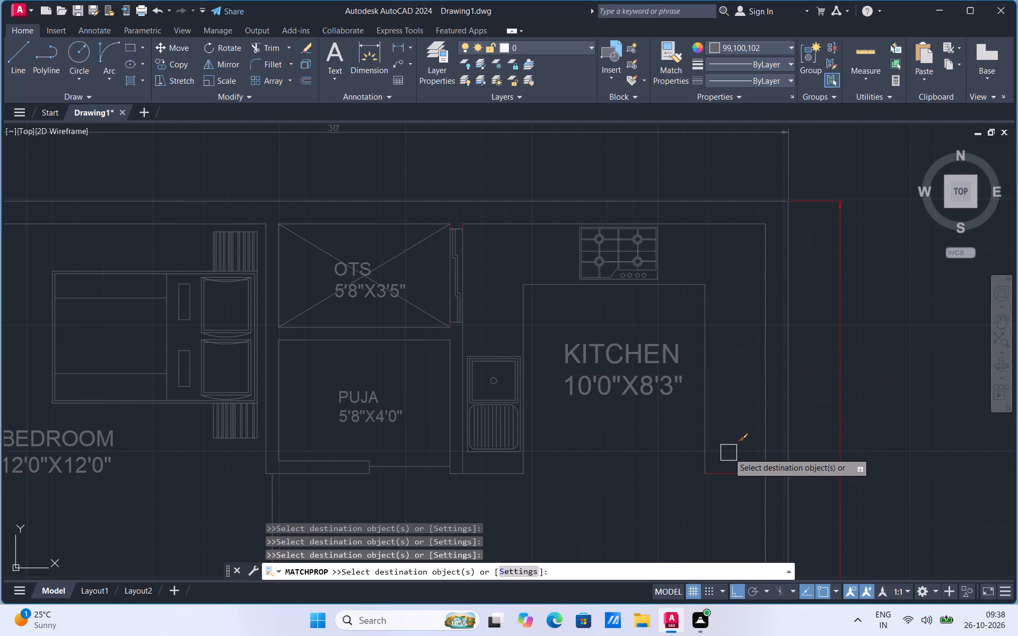
{"action": "left_click_drag", "start_coordinate": [729, 453], "coordinate": [727, 467]}
{"action": "left_click_drag", "start_coordinate": [727, 467], "coordinate": [846, 429]}
{"action": "left_click", "coordinate": [846, 429]}
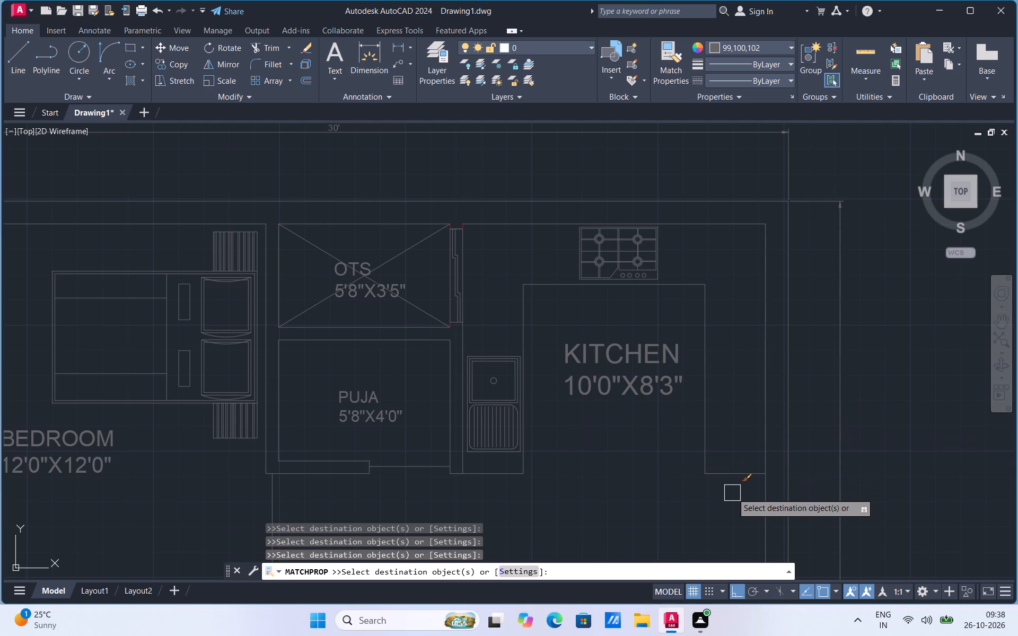
Apply the grey properties to the bedroom–toilet wall line, both dress door opening lines and an upper shelf line of the dress wardrobe.
{"action": "scroll", "coordinate": [709, 419], "scroll_direction": "down", "scroll_amount": 1}
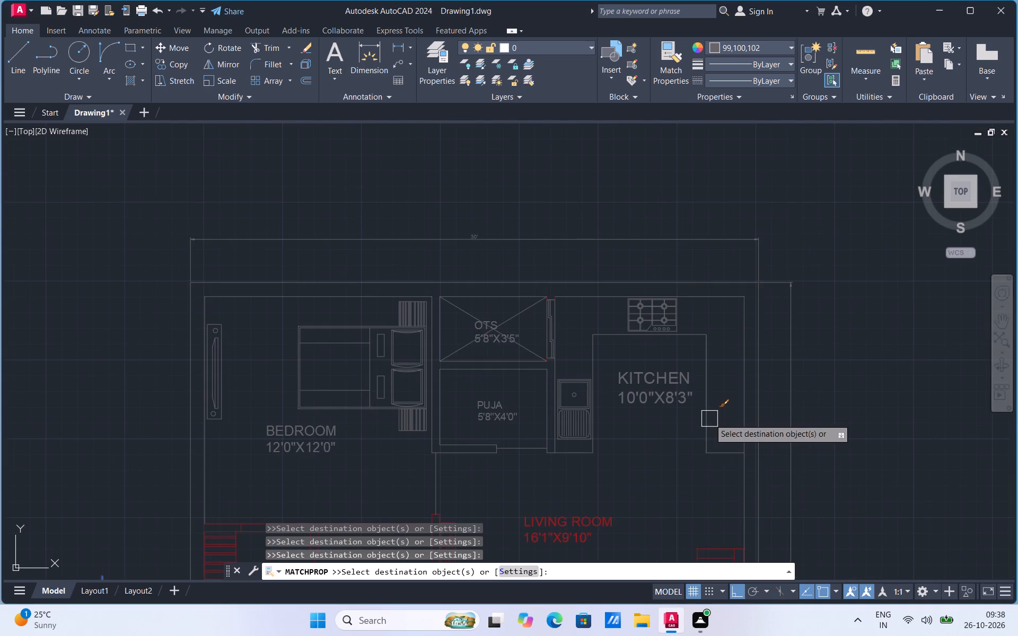
{"action": "scroll", "coordinate": [682, 469], "scroll_direction": "down", "scroll_amount": 1}
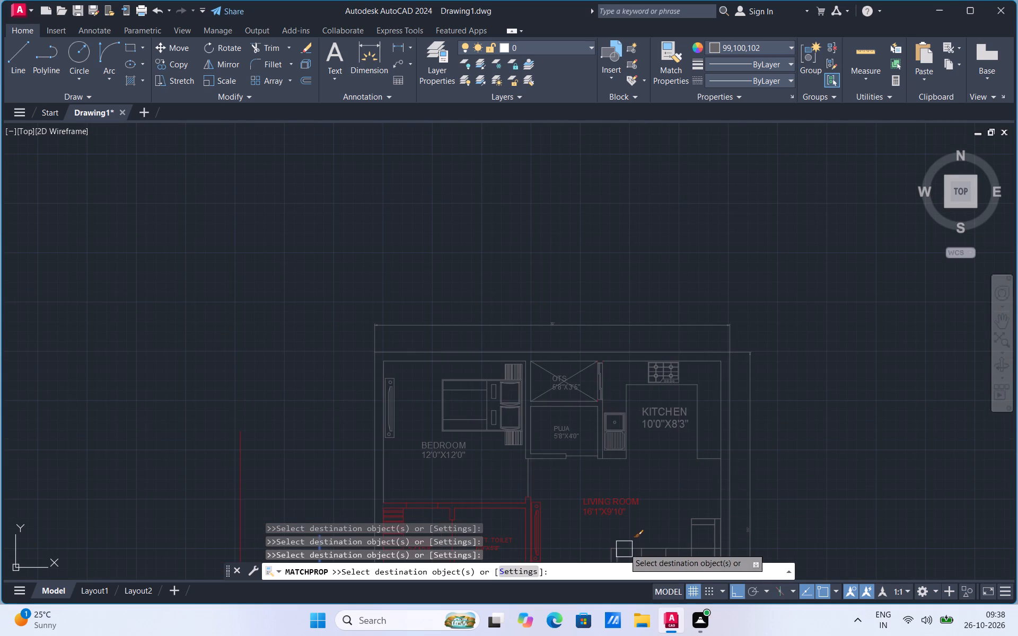
{"action": "scroll", "coordinate": [624, 544], "scroll_direction": "up", "scroll_amount": 2}
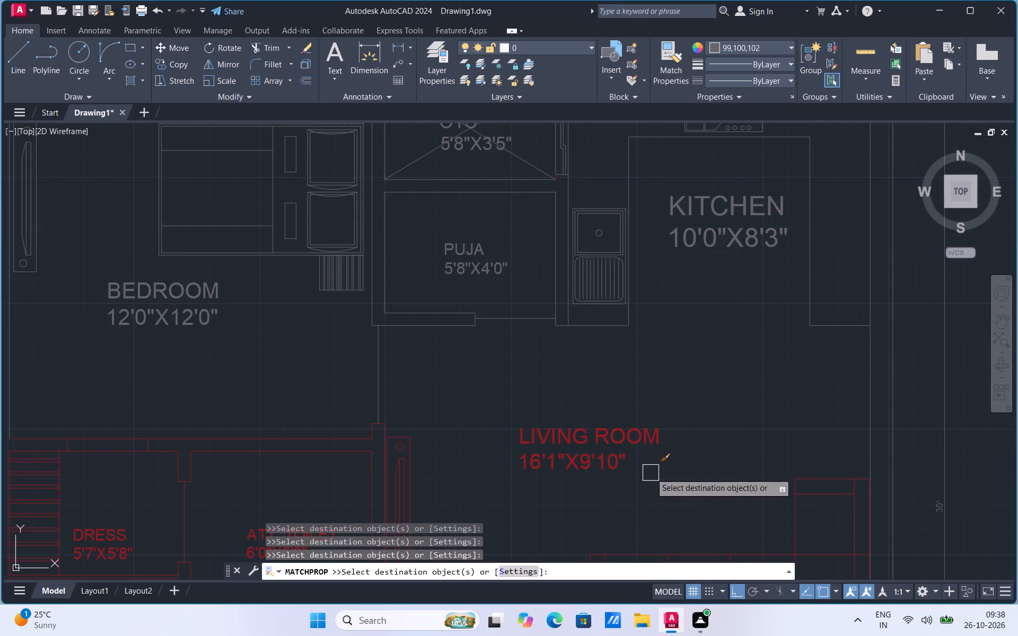
{"action": "scroll", "coordinate": [638, 481], "scroll_direction": "up", "scroll_amount": 1}
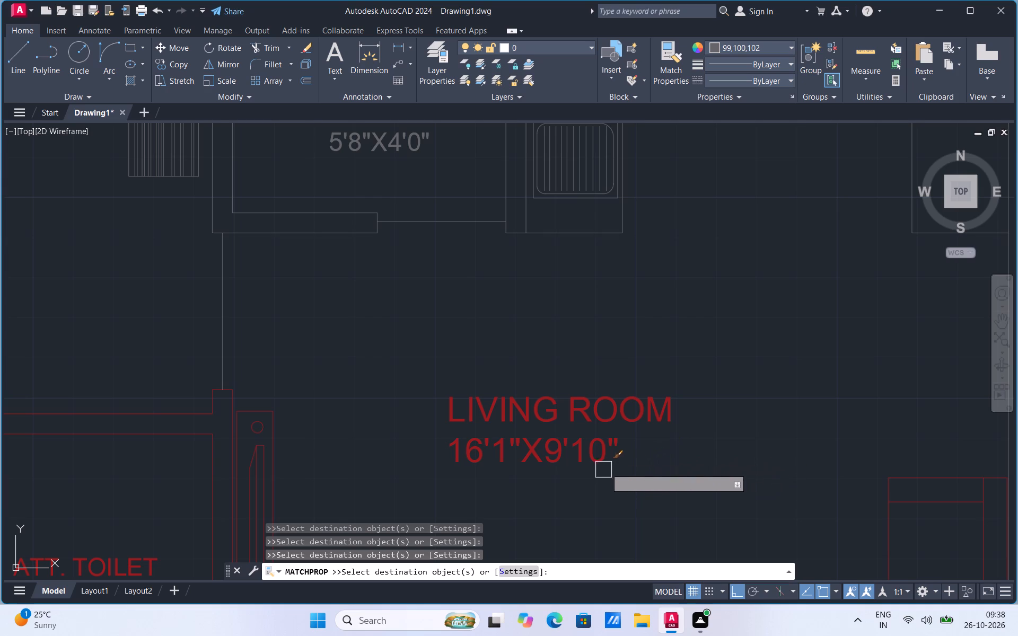
{"action": "scroll", "coordinate": [665, 439], "scroll_direction": "down", "scroll_amount": 2}
{"action": "scroll", "coordinate": [575, 393], "scroll_direction": "down", "scroll_amount": 2}
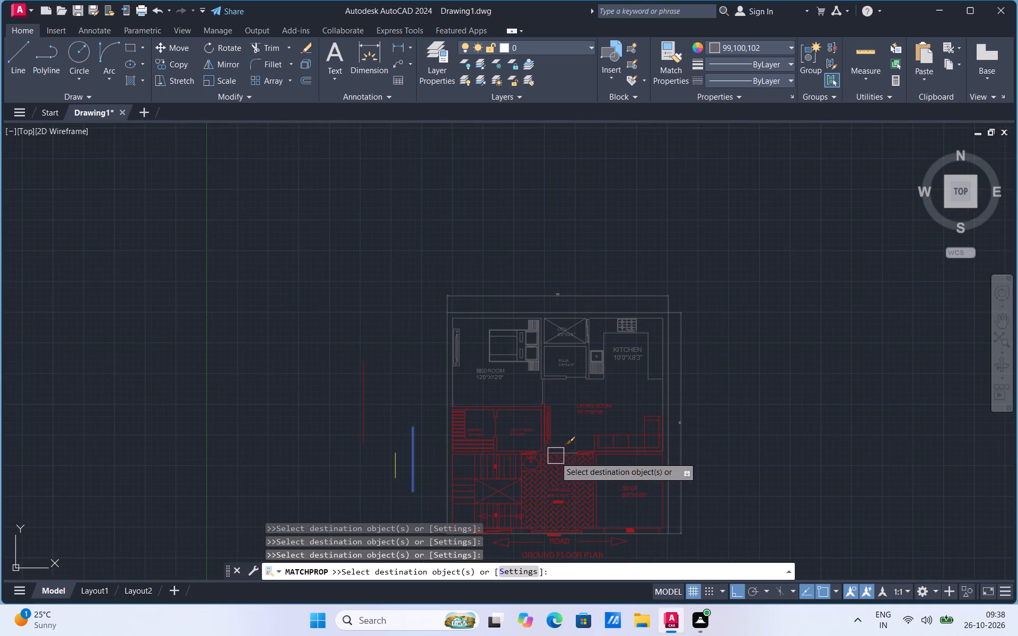
{"action": "scroll", "coordinate": [535, 492], "scroll_direction": "up", "scroll_amount": 3}
{"action": "scroll", "coordinate": [608, 497], "scroll_direction": "down", "scroll_amount": 1}
{"action": "scroll", "coordinate": [544, 304], "scroll_direction": "up", "scroll_amount": 2}
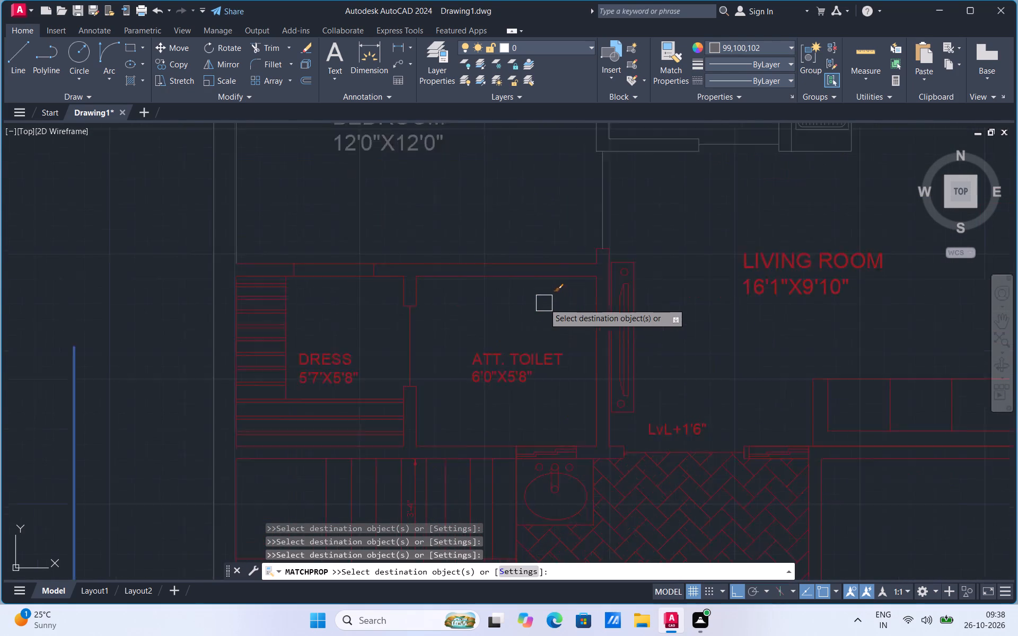
{"action": "scroll", "coordinate": [544, 303], "scroll_direction": "up", "scroll_amount": 1}
{"action": "scroll", "coordinate": [544, 303], "scroll_direction": "down", "scroll_amount": 2}
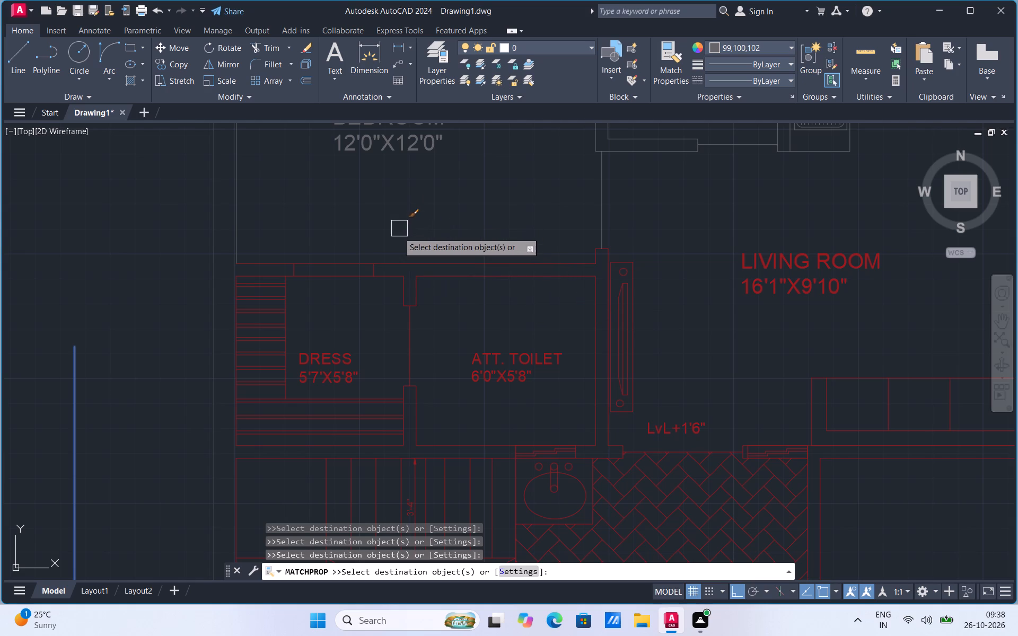
{"action": "left_click", "coordinate": [405, 259]}
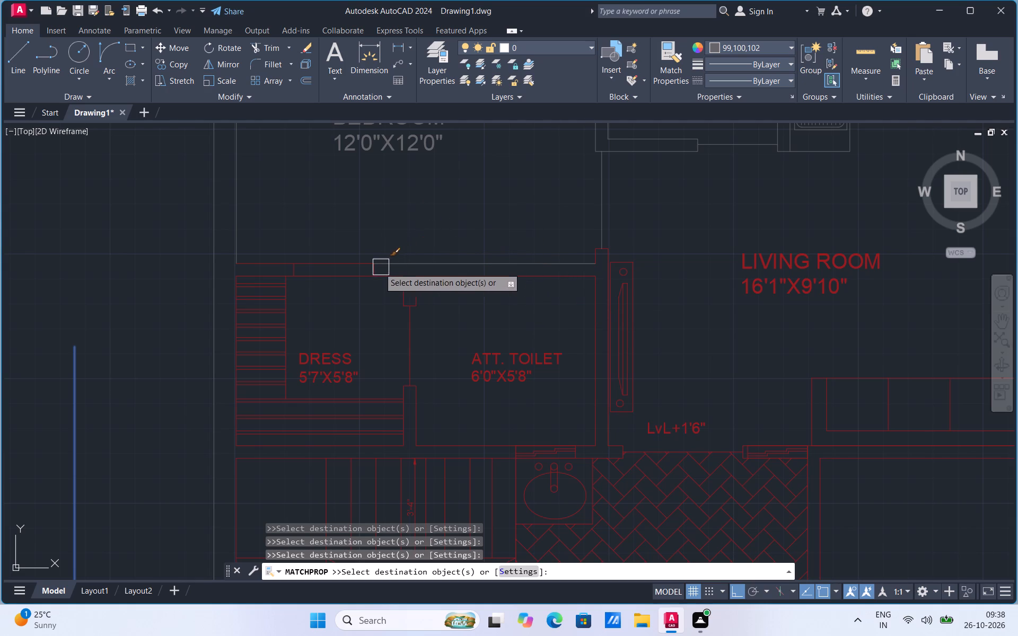
{"action": "left_click", "coordinate": [337, 273]}
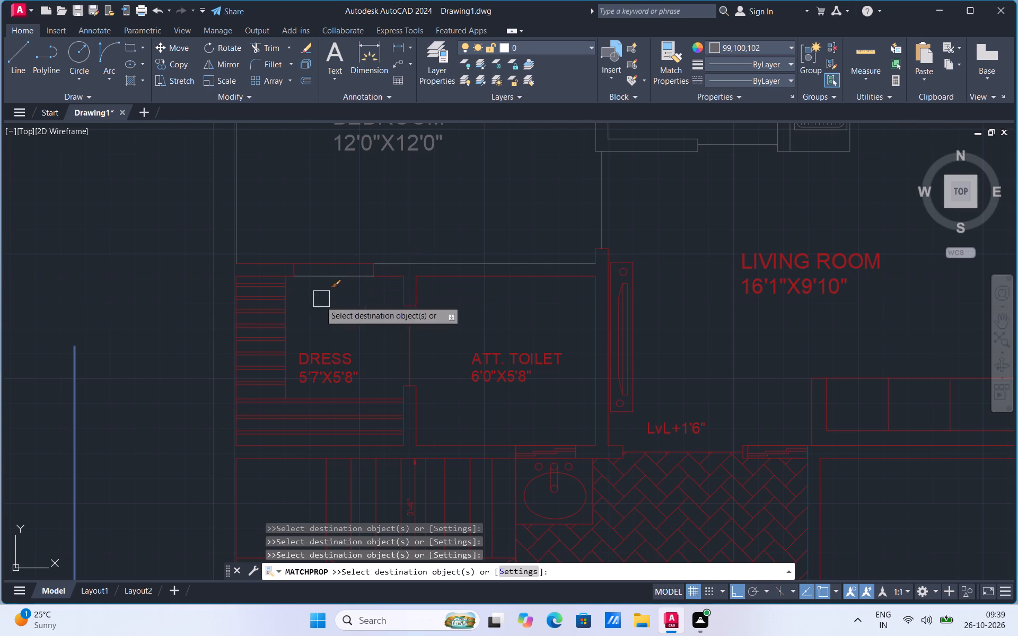
{"action": "left_click", "coordinate": [335, 262]}
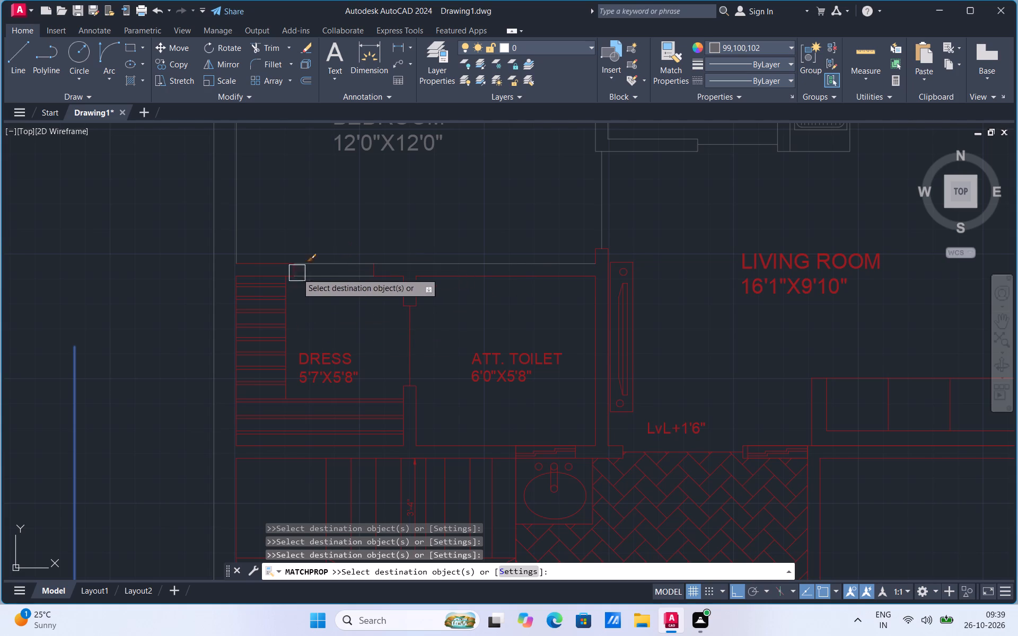
{"action": "left_click", "coordinate": [252, 291]}
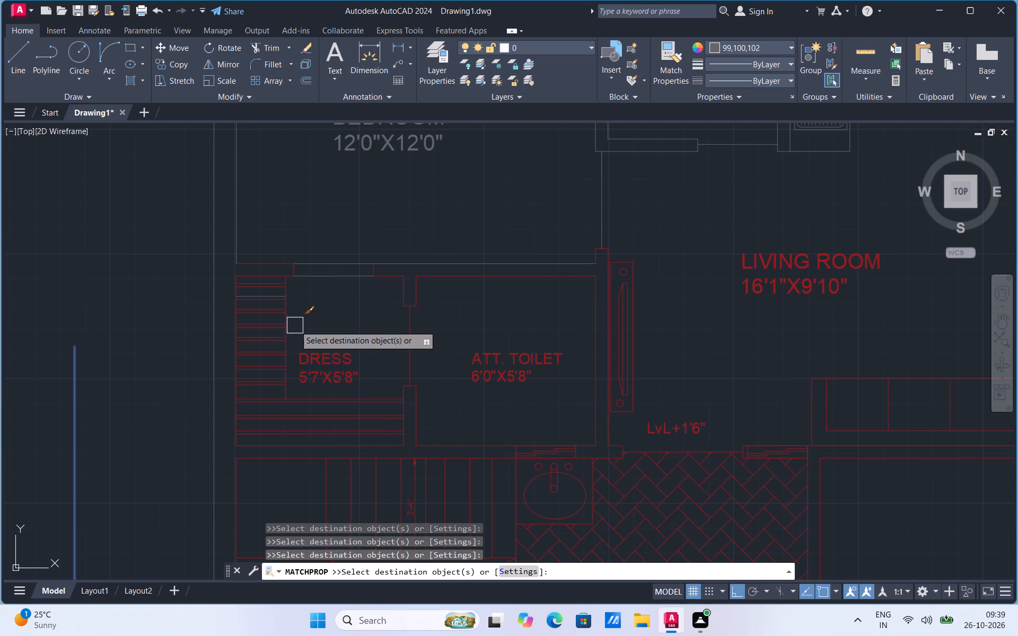
Apply the grey properties to the dress, toilet, living room and LvL+1'6" labels, the dress–toilet door line and the living room TV unit.
{"action": "left_click", "coordinate": [320, 364]}
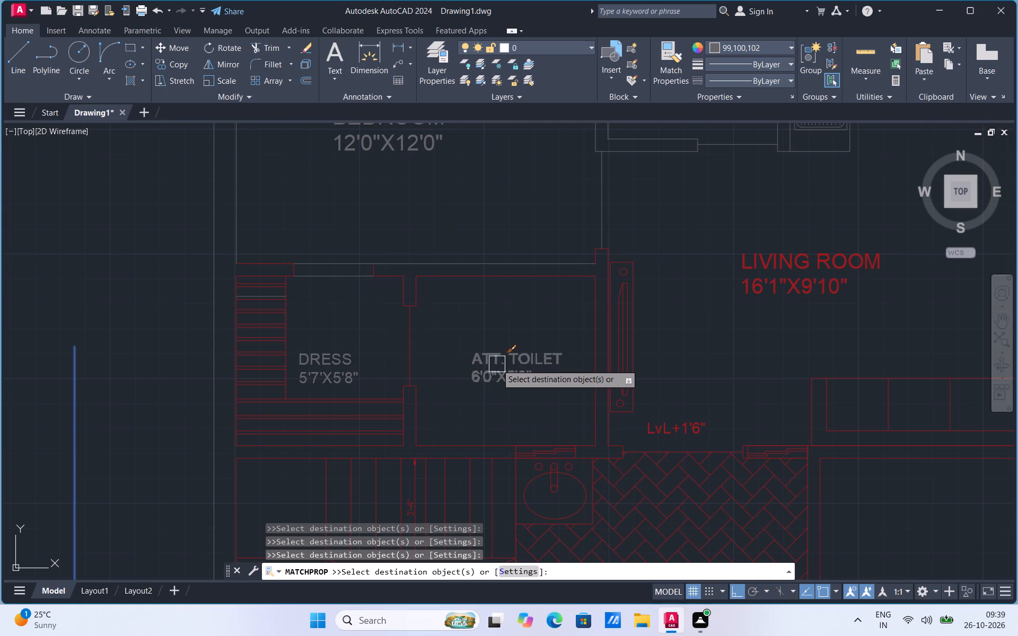
{"action": "left_click_drag", "start_coordinate": [497, 364], "coordinate": [407, 359]}
{"action": "left_click", "coordinate": [407, 359]}
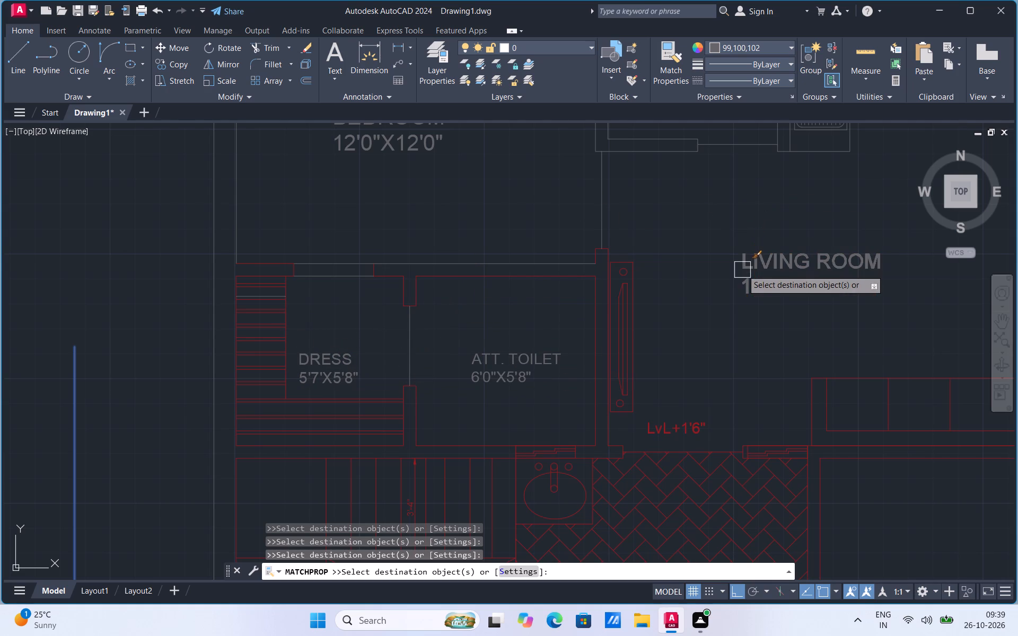
{"action": "left_click", "coordinate": [626, 319]}
{"action": "left_click", "coordinate": [786, 264]}
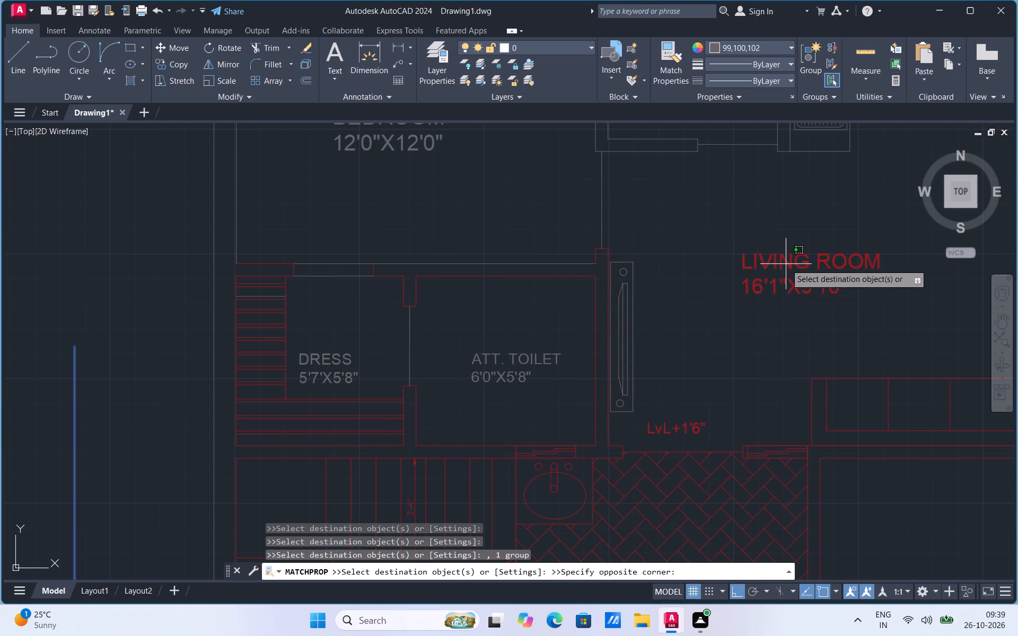
{"action": "left_click", "coordinate": [674, 442]}
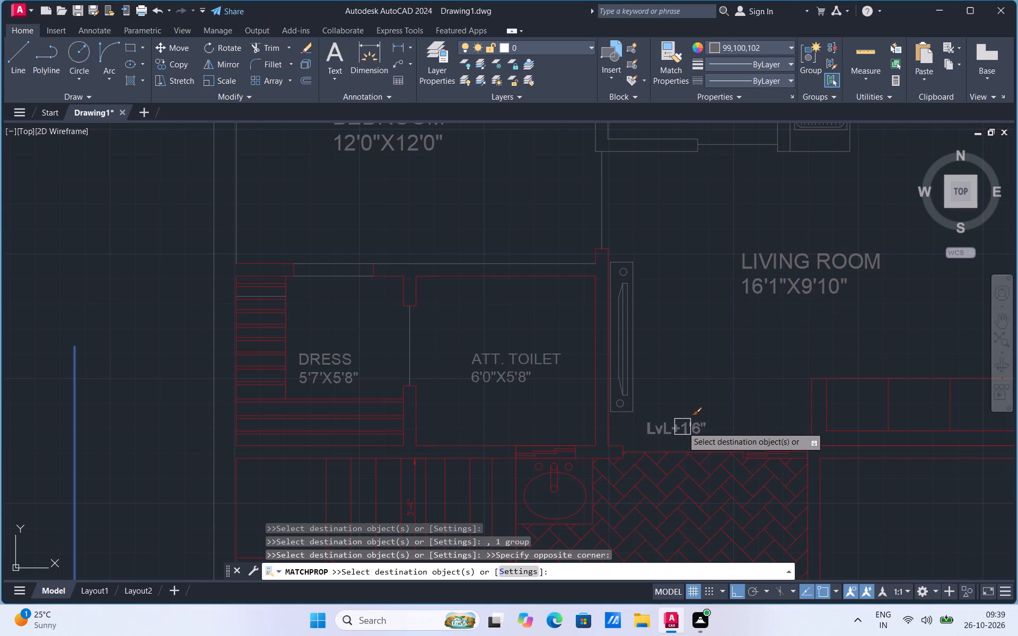
{"action": "left_click", "coordinate": [682, 427]}
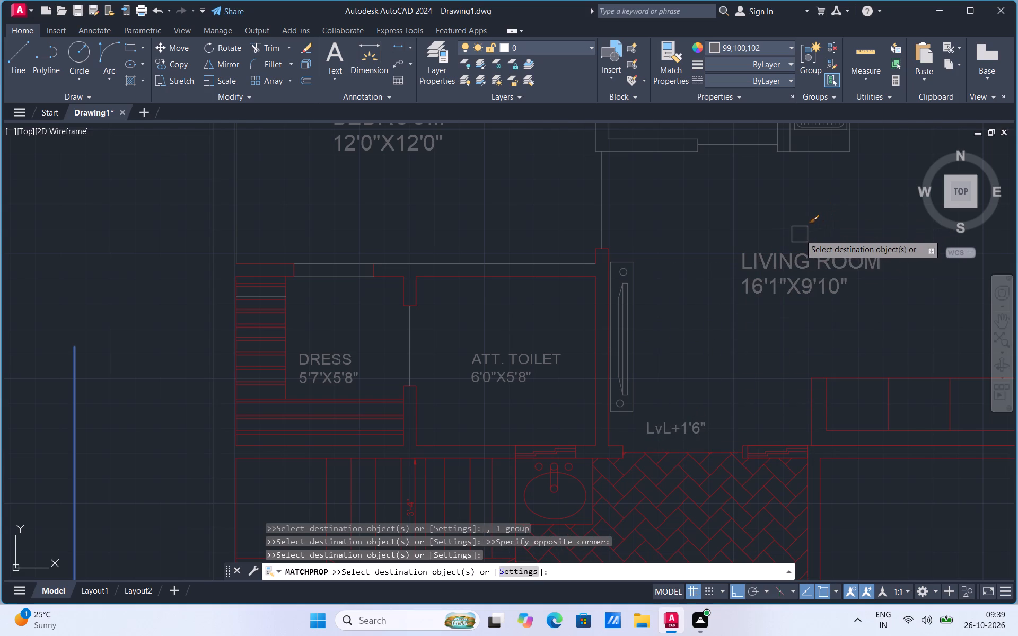
Apply the grey properties to the dress and toilet upper wall lines and the upper wall stub between the two rooms.
{"action": "left_click_drag", "start_coordinate": [586, 297], "coordinate": [605, 321]}
{"action": "left_click_drag", "start_coordinate": [605, 321], "coordinate": [587, 309]}
{"action": "left_click", "coordinate": [587, 309]}
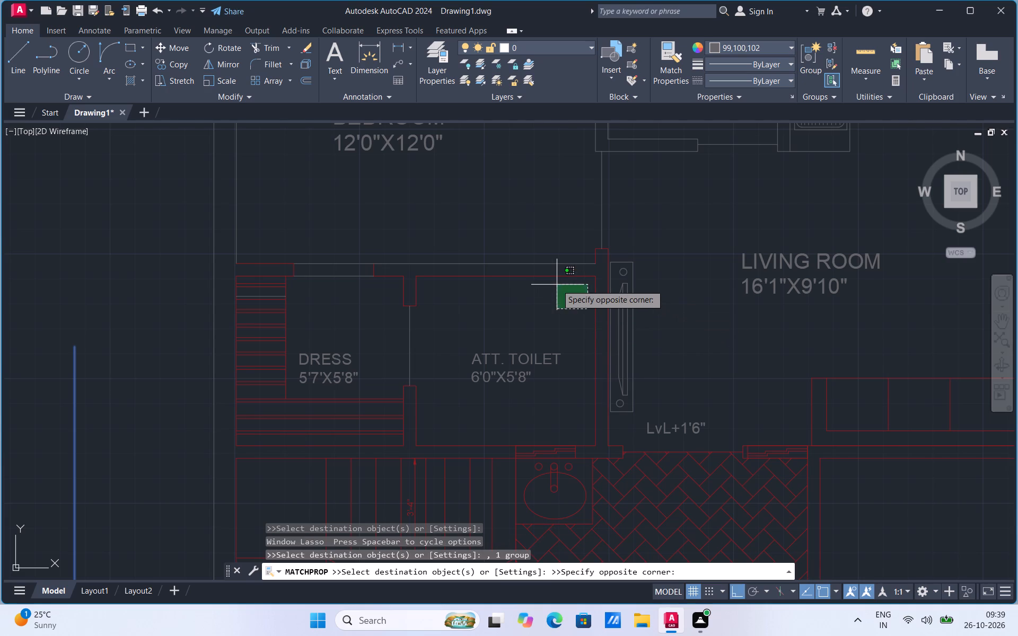
{"action": "left_click", "coordinate": [557, 285]}
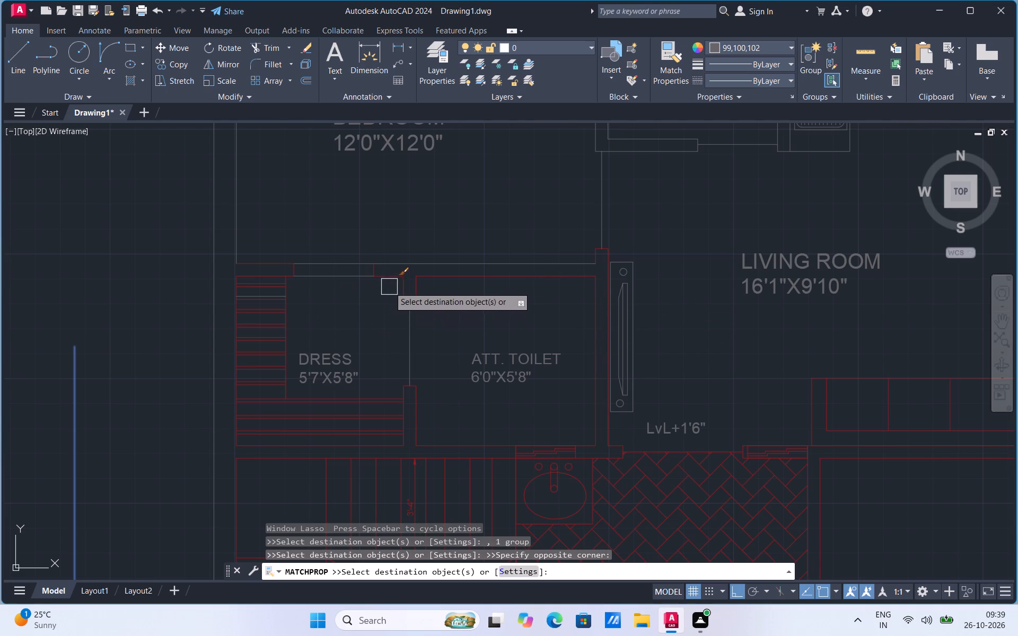
{"action": "left_click_drag", "start_coordinate": [397, 289], "coordinate": [389, 274]}
{"action": "left_click_drag", "start_coordinate": [389, 274], "coordinate": [420, 281]}
{"action": "left_click_drag", "start_coordinate": [420, 281], "coordinate": [448, 275]}
{"action": "left_click", "coordinate": [448, 275]}
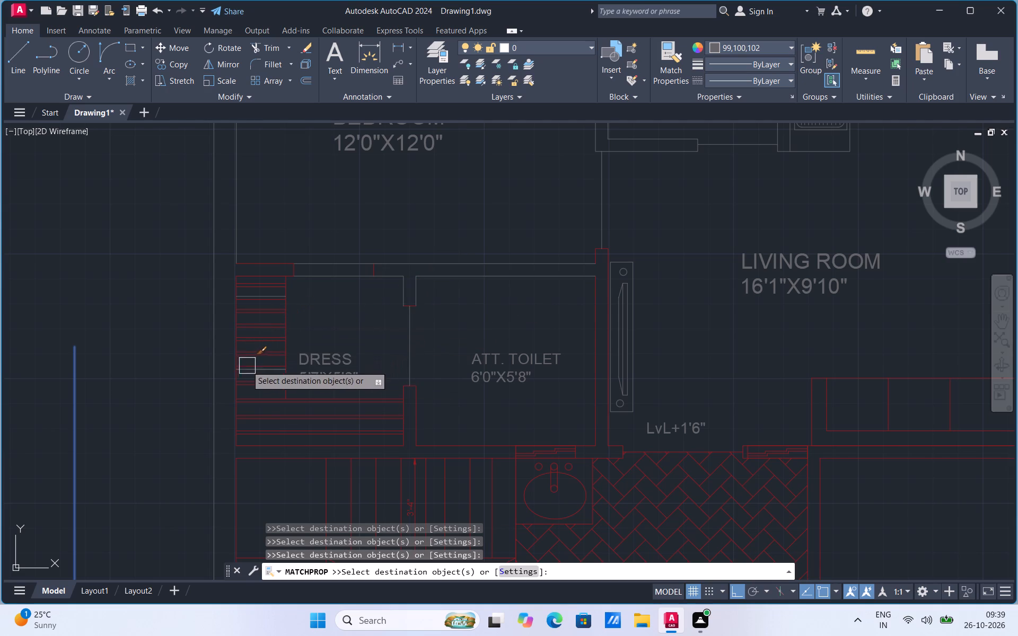
Apply the grey properties to the toilet's dress-side and lower wall lines, the staircase's upper wall line and the stair width dimension.
{"action": "left_click", "coordinate": [419, 402]}
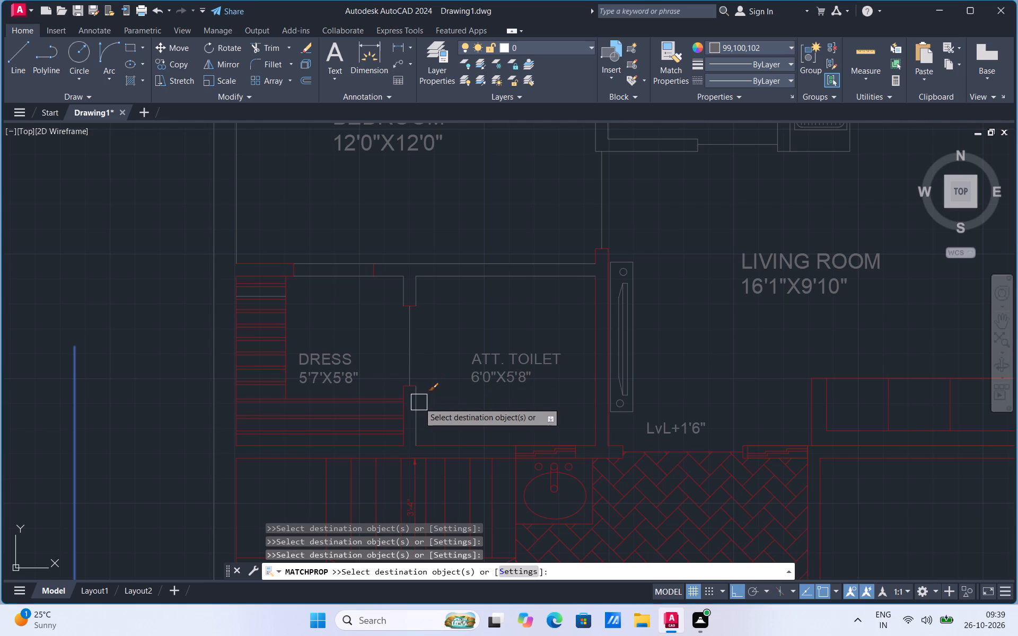
{"action": "left_click_drag", "start_coordinate": [448, 436], "coordinate": [416, 458]}
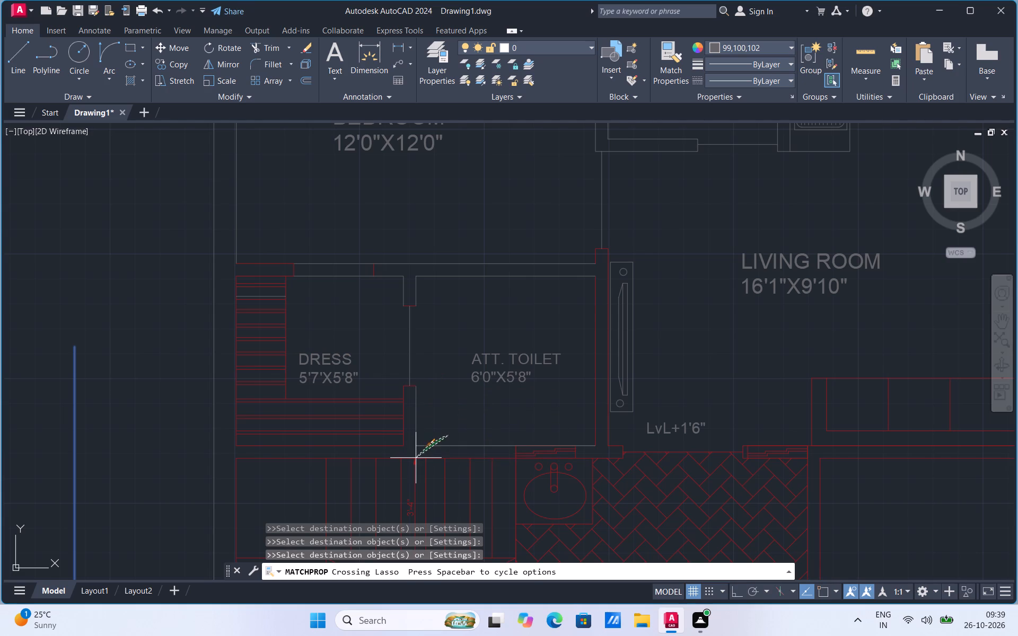
{"action": "left_click_drag", "start_coordinate": [416, 458], "coordinate": [397, 465]}
{"action": "left_click", "coordinate": [397, 465]}
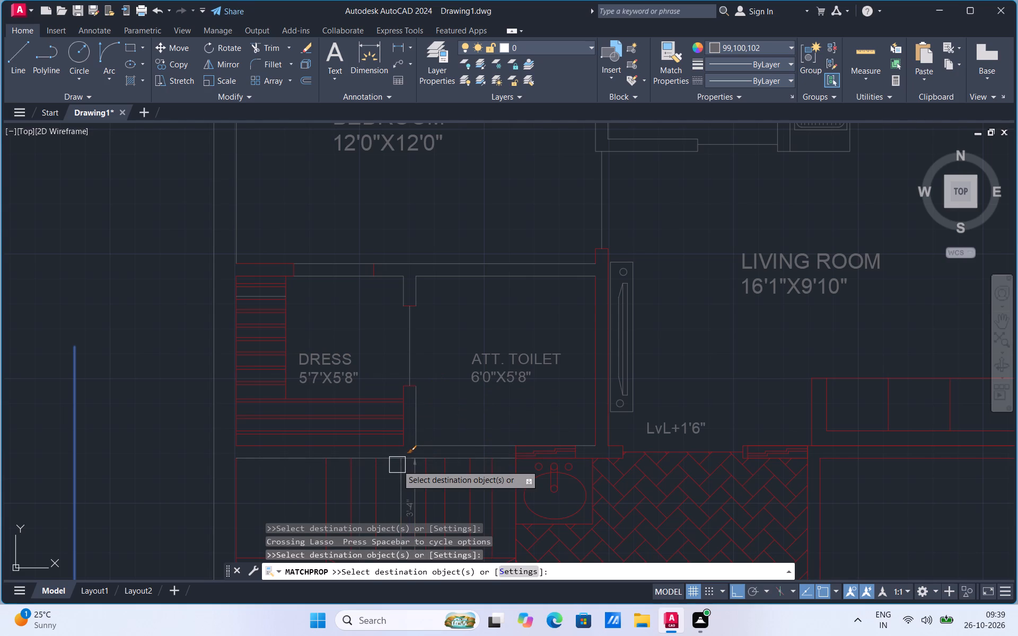
Apply the grey properties to the bedroom-side wall line beside the dress door opening and the dress room's outer wall line.
{"action": "scroll", "coordinate": [190, 219], "scroll_direction": "up", "scroll_amount": 1}
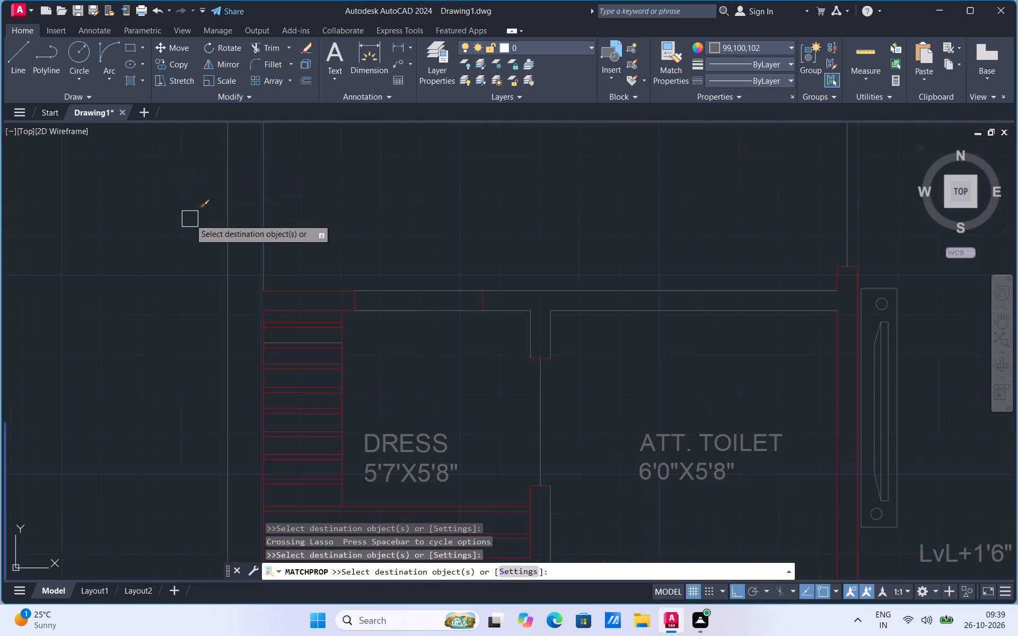
{"action": "scroll", "coordinate": [379, 231], "scroll_direction": "down", "scroll_amount": 2}
{"action": "scroll", "coordinate": [348, 284], "scroll_direction": "up", "scroll_amount": 2}
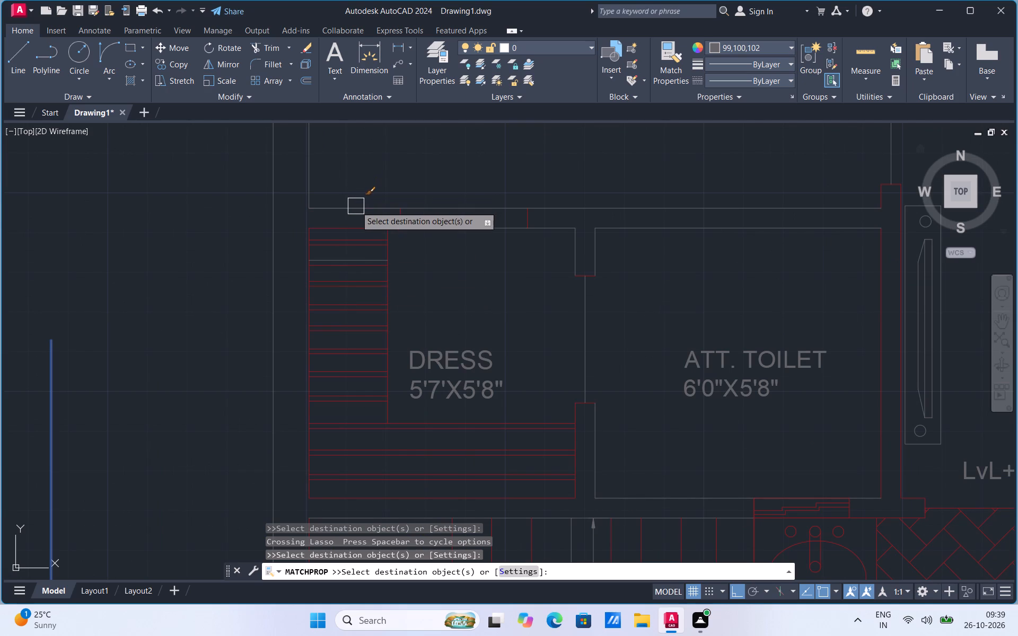
{"action": "left_click_drag", "start_coordinate": [356, 206], "coordinate": [346, 222]}
{"action": "left_click_drag", "start_coordinate": [346, 222], "coordinate": [309, 261]}
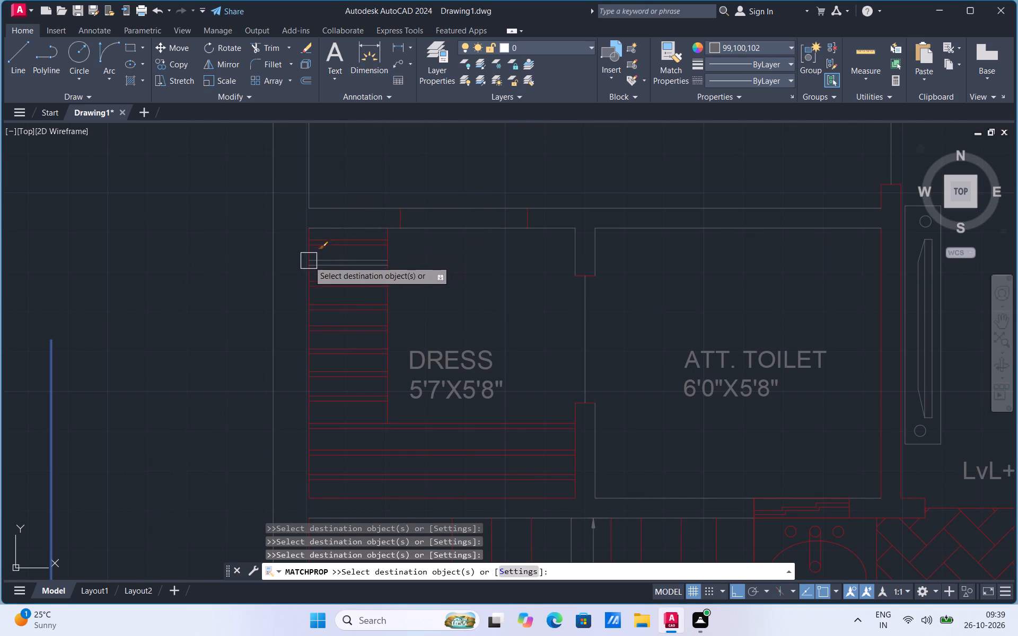
{"action": "left_click_drag", "start_coordinate": [309, 261], "coordinate": [308, 434]}
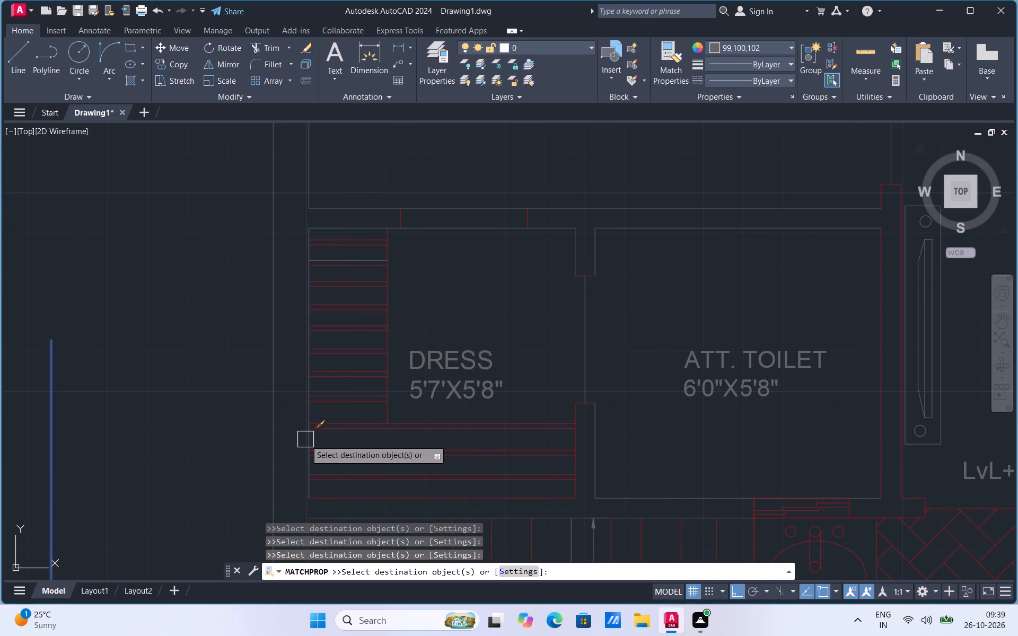
Apply the grey properties to the dress wardrobe's vertical front line and several of its middle shelf lines.
{"action": "left_click_drag", "start_coordinate": [305, 440], "coordinate": [389, 386]}
{"action": "left_click_drag", "start_coordinate": [389, 386], "coordinate": [374, 359]}
{"action": "left_click_drag", "start_coordinate": [374, 359], "coordinate": [365, 345]}
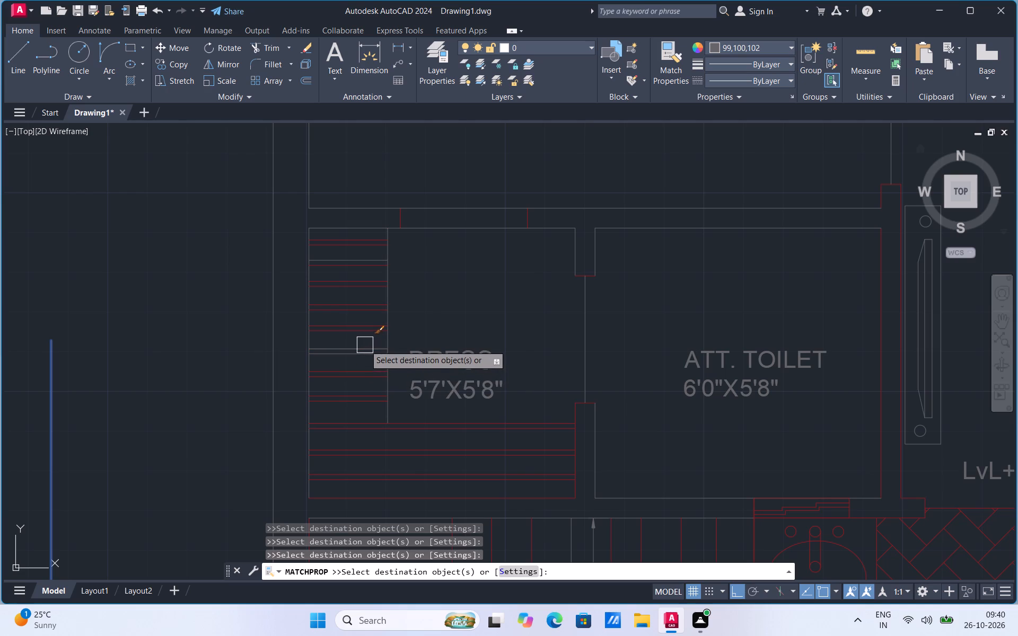
{"action": "left_click_drag", "start_coordinate": [365, 345], "coordinate": [365, 344]}
{"action": "left_click_drag", "start_coordinate": [365, 344], "coordinate": [365, 337]}
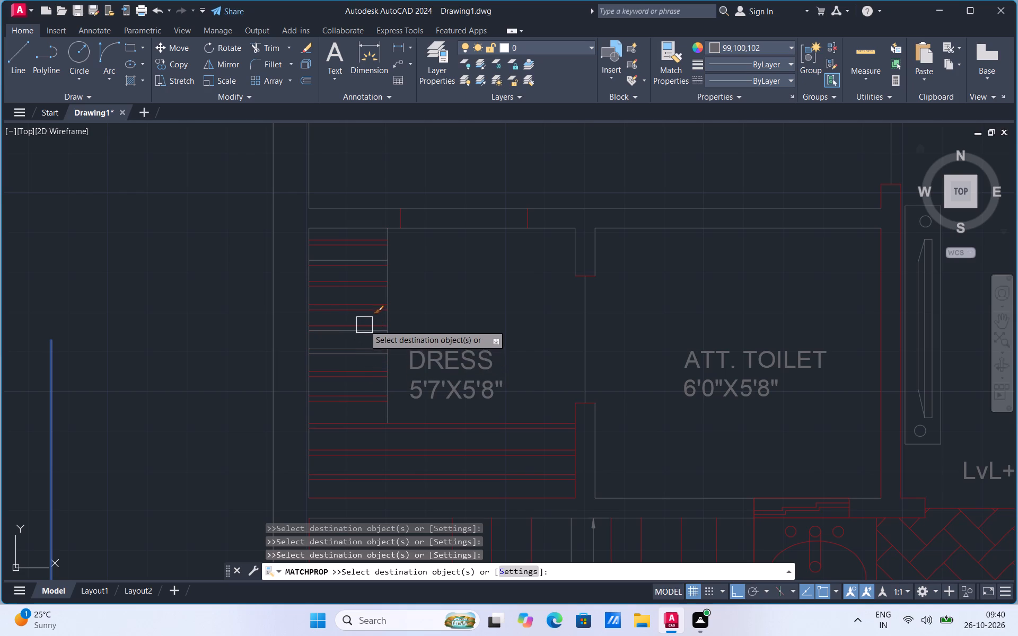
{"action": "left_click", "coordinate": [364, 320]}
{"action": "left_click_drag", "start_coordinate": [358, 304], "coordinate": [380, 235]}
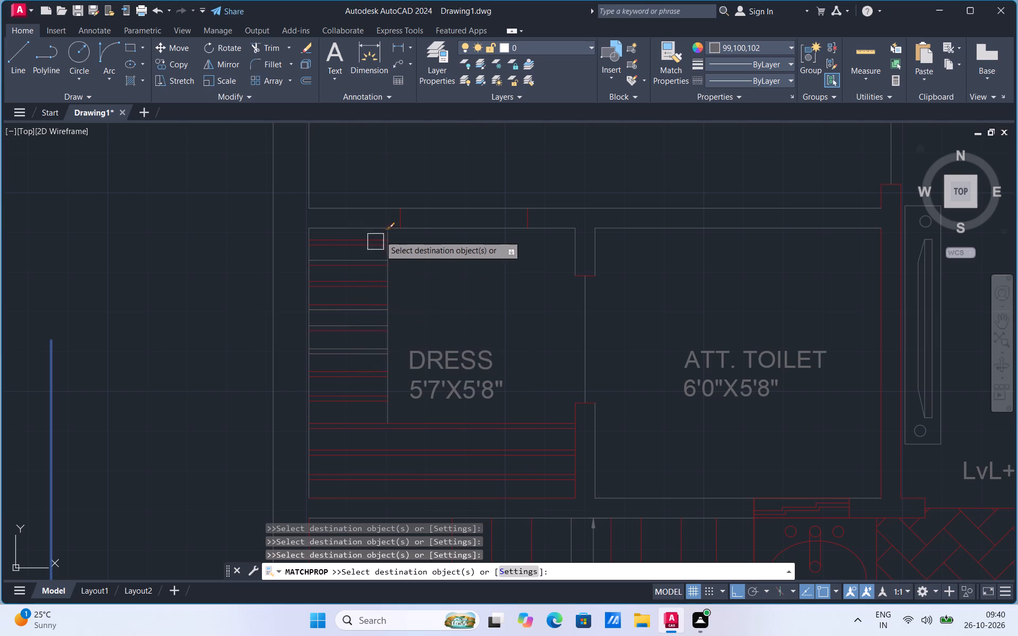
Apply the grey properties to the wardrobe-side jamb line of the door opening between the bedroom and dress.
{"action": "left_click_drag", "start_coordinate": [380, 235], "coordinate": [397, 220]}
{"action": "left_click_drag", "start_coordinate": [397, 220], "coordinate": [404, 216]}
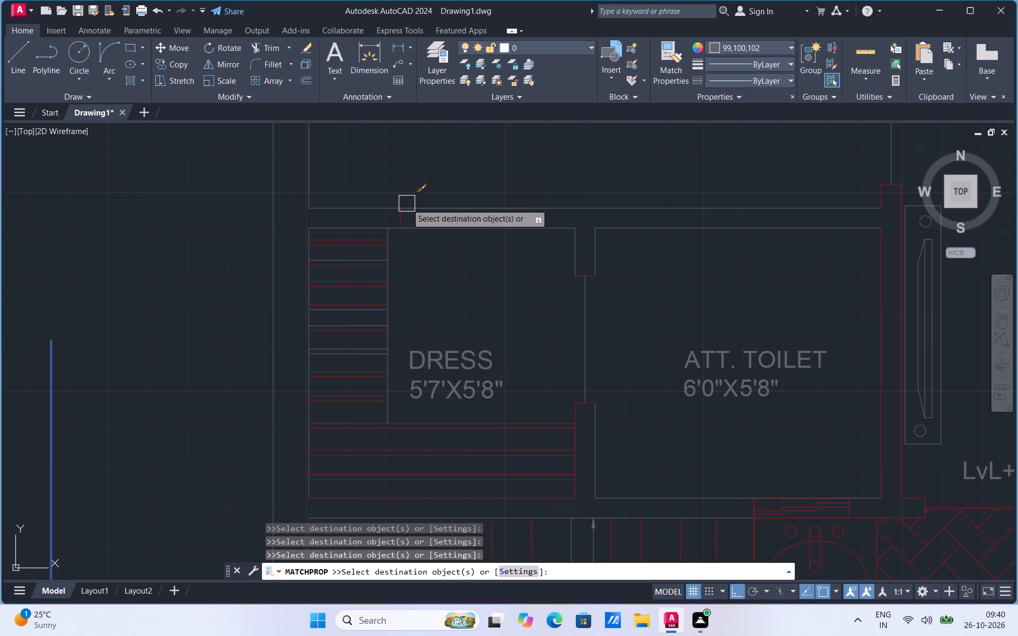
{"action": "scroll", "coordinate": [401, 215], "scroll_direction": "up", "scroll_amount": 2}
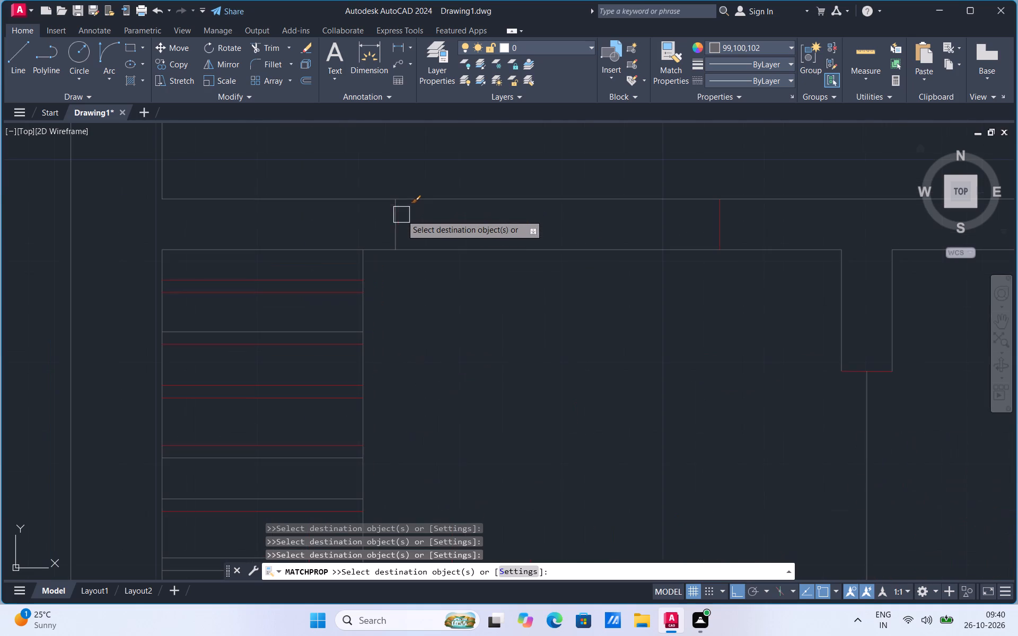
Apply the grey properties to the remaining jamb lines of the bedroom–dress door opening and the end of the upper dress–toilet wall stub.
{"action": "left_click", "coordinate": [391, 223]}
{"action": "left_click", "coordinate": [725, 226]}
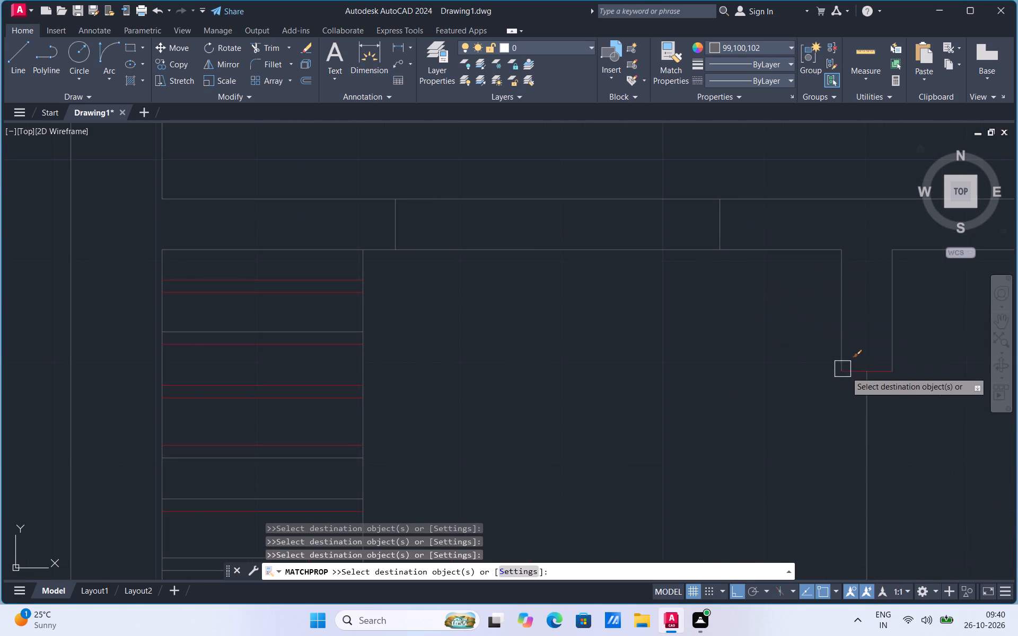
{"action": "left_click", "coordinate": [854, 373]}
Apply the grey properties to the remaining red shelf lines in the upper part of the dress wardrobe.
{"action": "left_click", "coordinate": [344, 277]}
{"action": "left_click", "coordinate": [330, 287]}
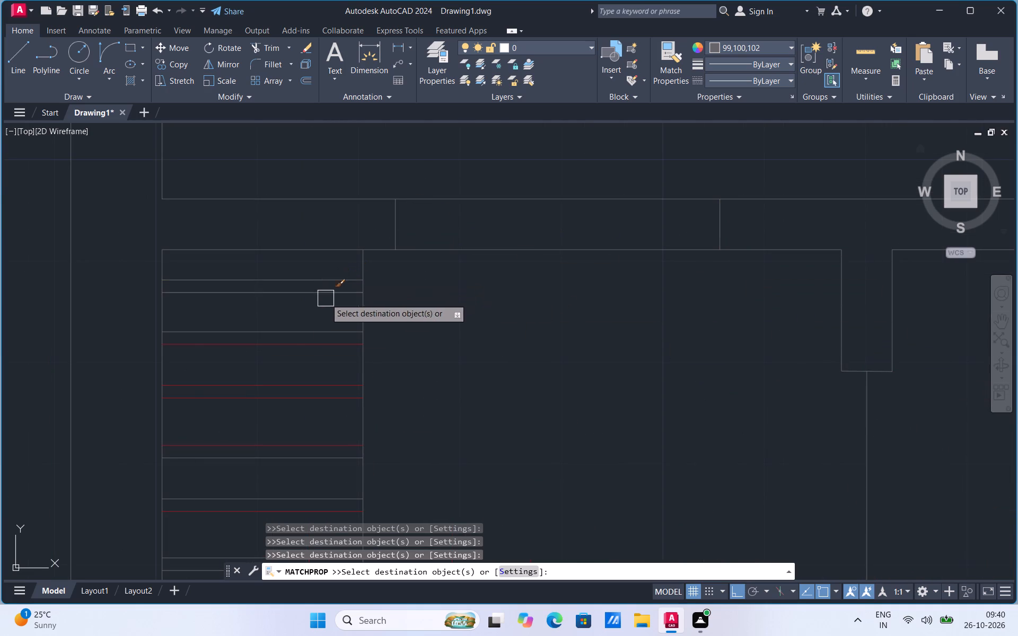
{"action": "left_click", "coordinate": [299, 343]}
{"action": "left_click", "coordinate": [289, 385]}
{"action": "left_click", "coordinate": [282, 402]}
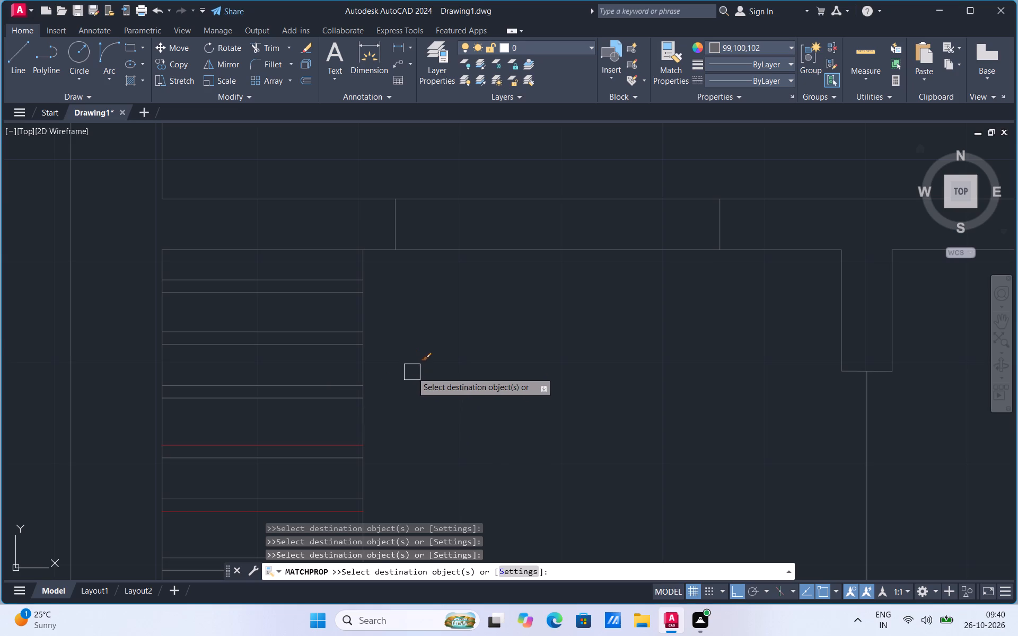
{"action": "scroll", "coordinate": [412, 372], "scroll_direction": "down", "scroll_amount": 1}
{"action": "scroll", "coordinate": [341, 414], "scroll_direction": "up", "scroll_amount": 1}
{"action": "left_click", "coordinate": [340, 413]}
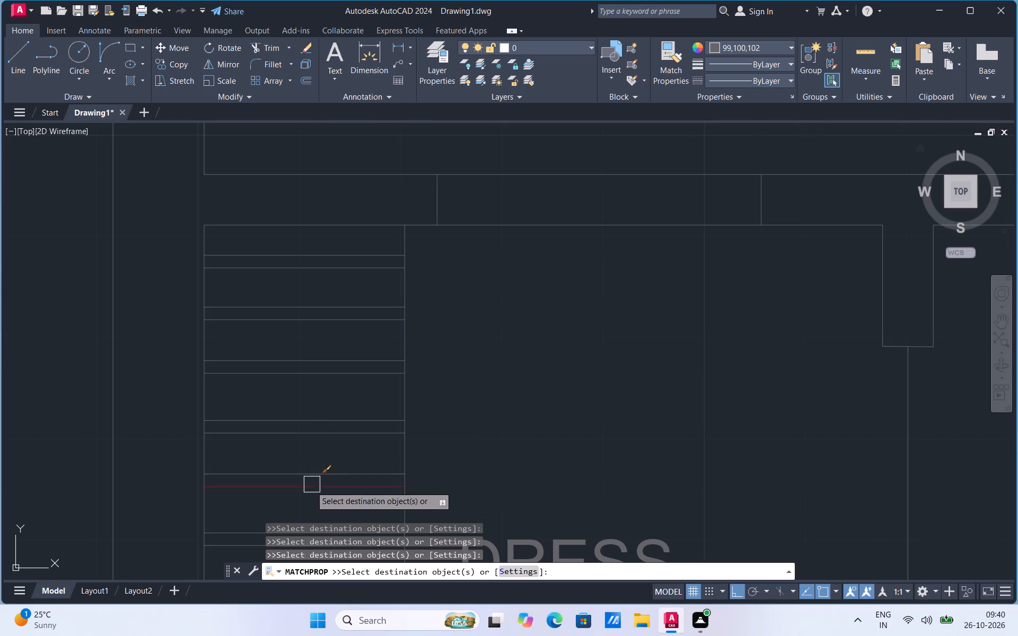
{"action": "left_click", "coordinate": [313, 482]}
Apply the grey properties to the wardrobe's lowest red shelf lines and the top edge of the long shelf unit along the dress's lower wall.
{"action": "scroll", "coordinate": [363, 338], "scroll_direction": "down", "scroll_amount": 3}
{"action": "scroll", "coordinate": [359, 399], "scroll_direction": "up", "scroll_amount": 3}
{"action": "left_click", "coordinate": [359, 399]}
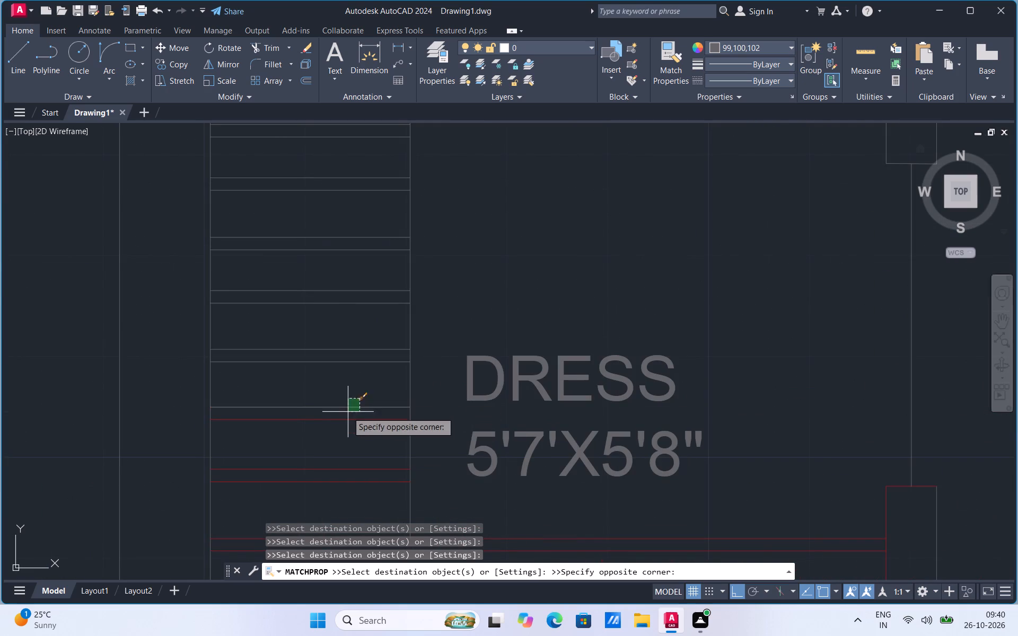
{"action": "left_click", "coordinate": [340, 419]}
{"action": "left_click", "coordinate": [330, 421]}
{"action": "left_click", "coordinate": [309, 467]}
{"action": "left_click", "coordinate": [314, 420]}
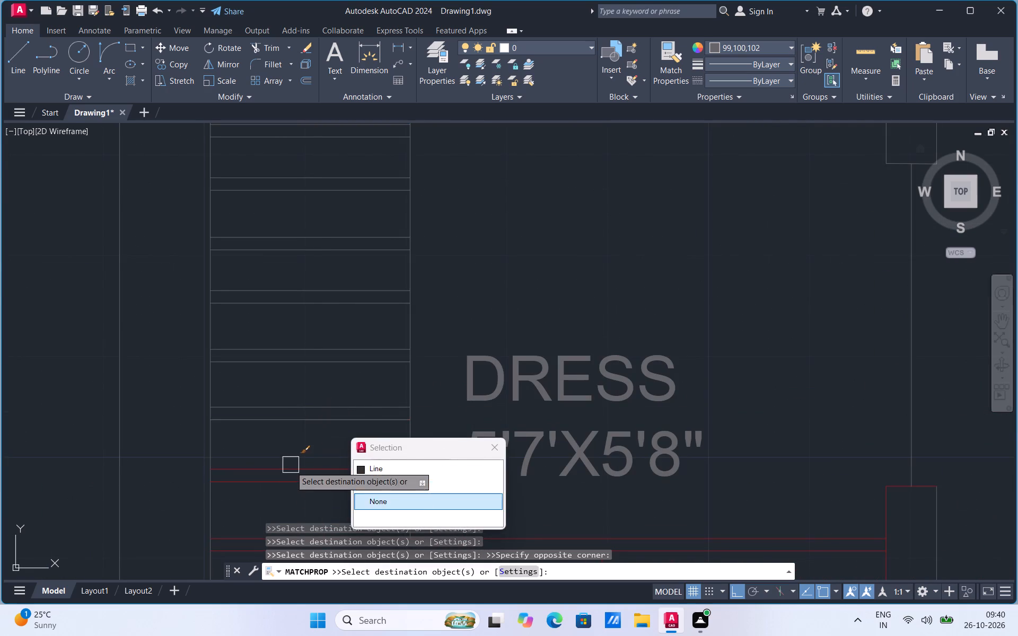
{"action": "left_click", "coordinate": [289, 481]}
{"action": "left_click", "coordinate": [291, 467]}
{"action": "left_click", "coordinate": [306, 423]}
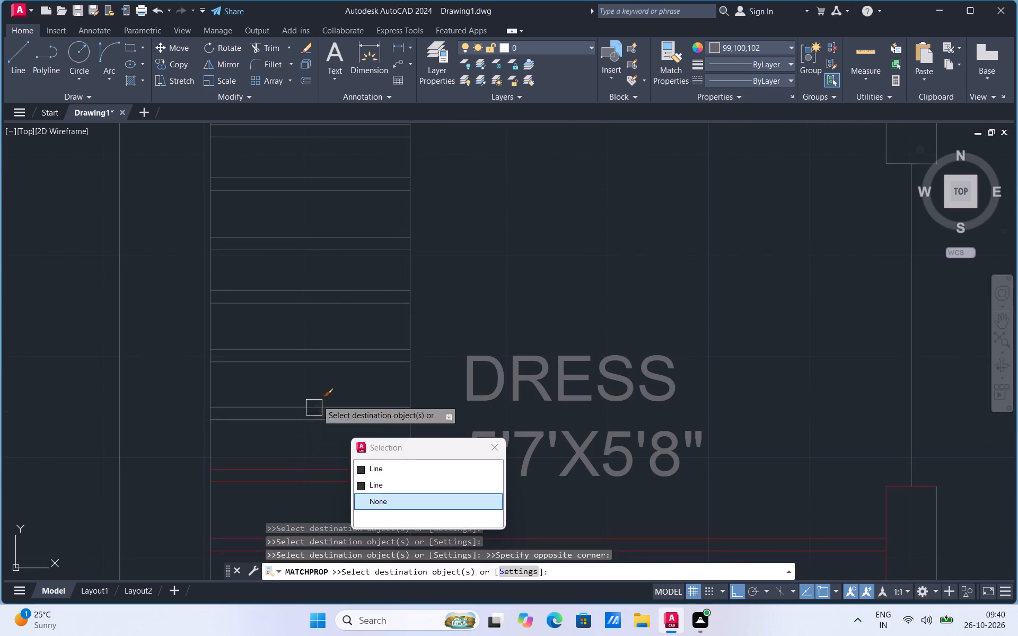
{"action": "scroll", "coordinate": [328, 322], "scroll_direction": "down", "scroll_amount": 3}
{"action": "scroll", "coordinate": [347, 431], "scroll_direction": "up", "scroll_amount": 1}
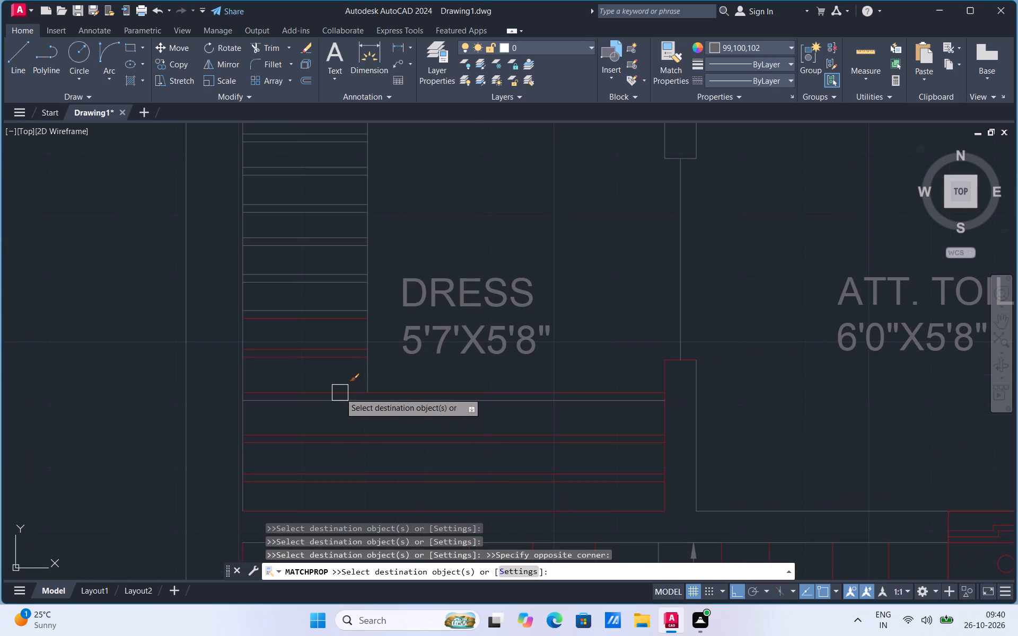
{"action": "left_click", "coordinate": [340, 393]}
{"action": "left_click", "coordinate": [339, 366]}
{"action": "left_click", "coordinate": [489, 413]}
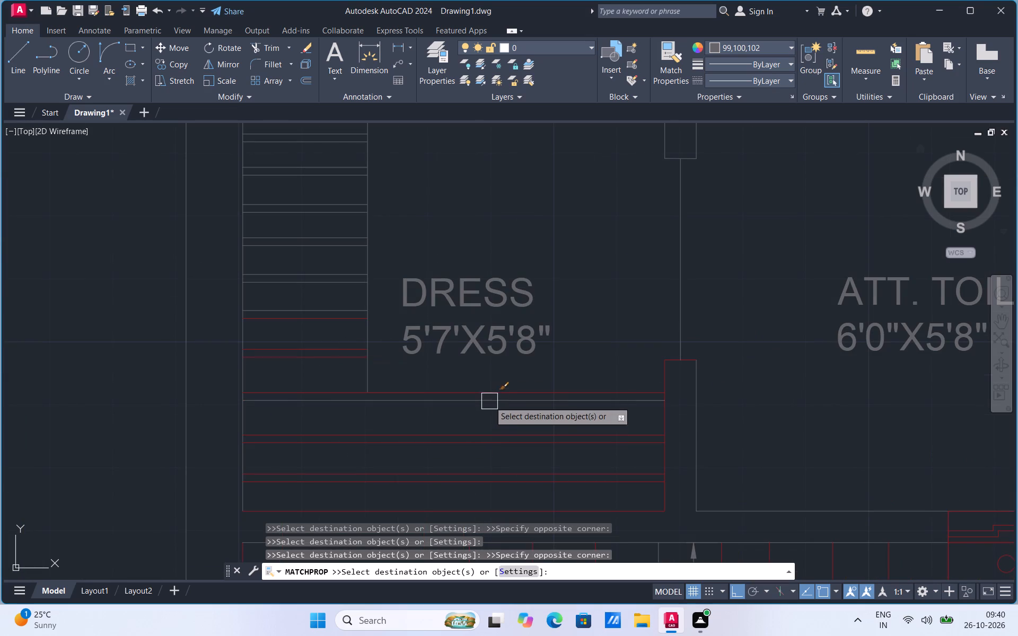
{"action": "left_click", "coordinate": [495, 386]}
{"action": "left_click", "coordinate": [350, 386]}
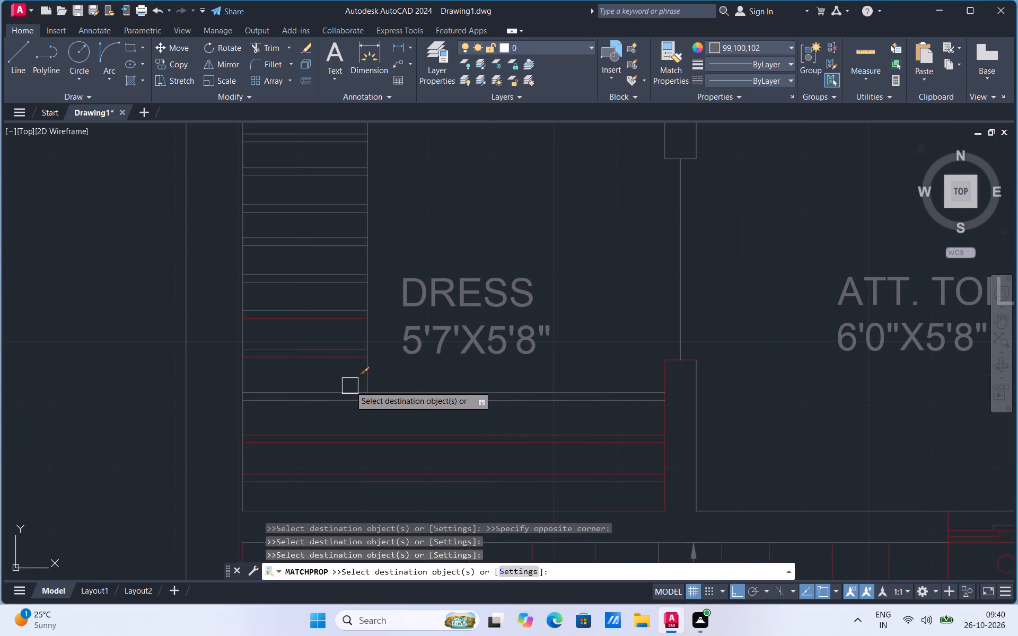
{"action": "left_click", "coordinate": [345, 359]}
{"action": "left_click", "coordinate": [345, 344]}
{"action": "left_click", "coordinate": [346, 324]}
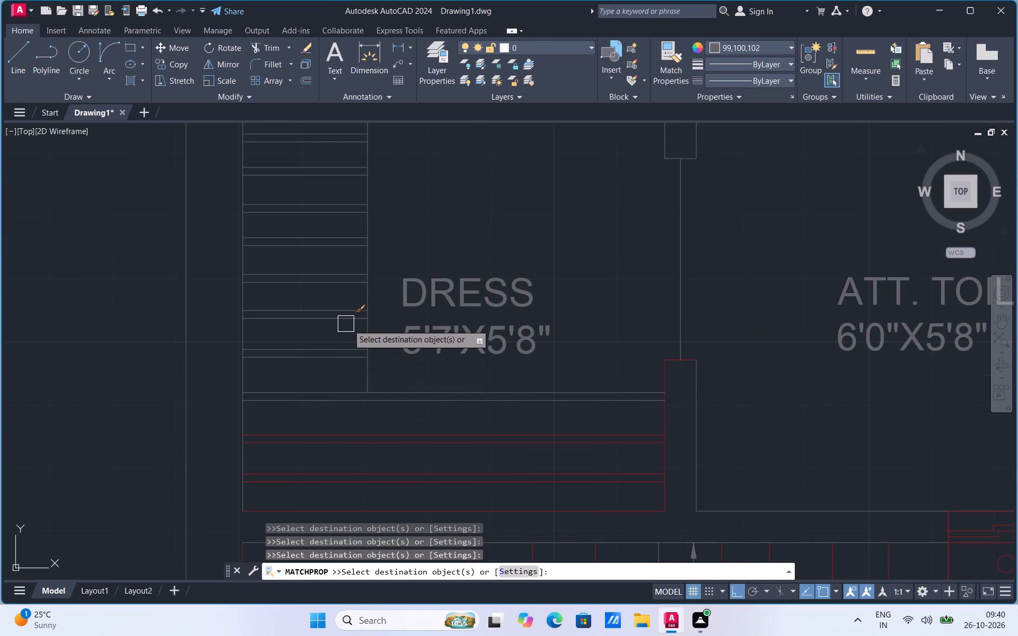
Apply the grey properties to the side and end lines of the lower wall stub between the dress and the attached toilet.
{"action": "left_click", "coordinate": [674, 361]}
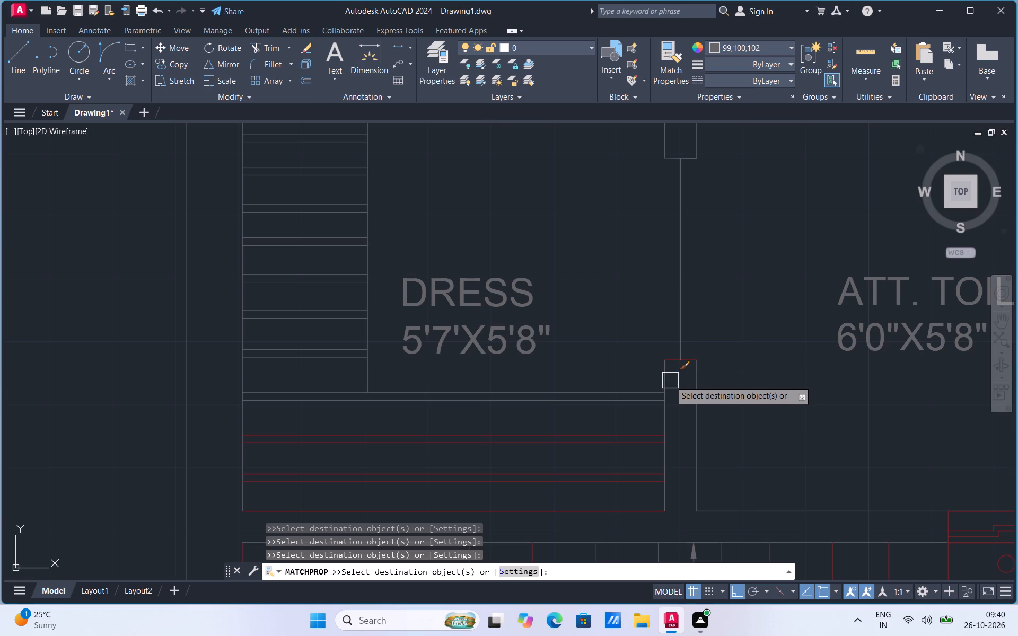
{"action": "left_click", "coordinate": [670, 375]}
{"action": "scroll", "coordinate": [689, 367], "scroll_direction": "up", "scroll_amount": 3}
{"action": "left_click", "coordinate": [686, 347]}
{"action": "scroll", "coordinate": [662, 354], "scroll_direction": "down", "scroll_amount": 3}
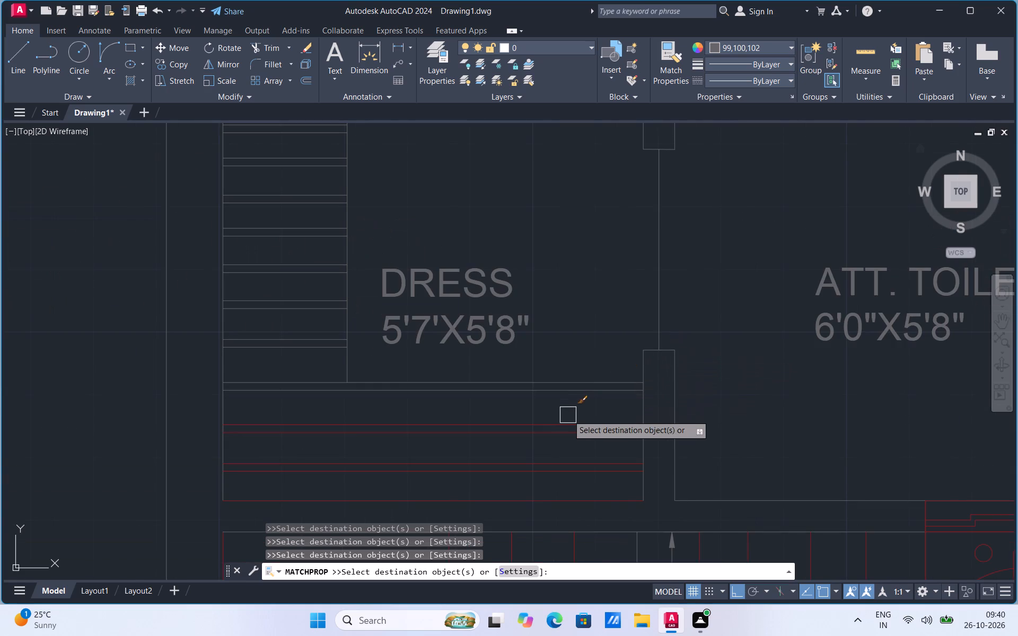
Apply the grey properties to the remaining horizontal lines of the long shelf unit below the dress label.
{"action": "left_click", "coordinate": [564, 418]}
{"action": "left_click", "coordinate": [550, 428]}
{"action": "left_click", "coordinate": [523, 456]}
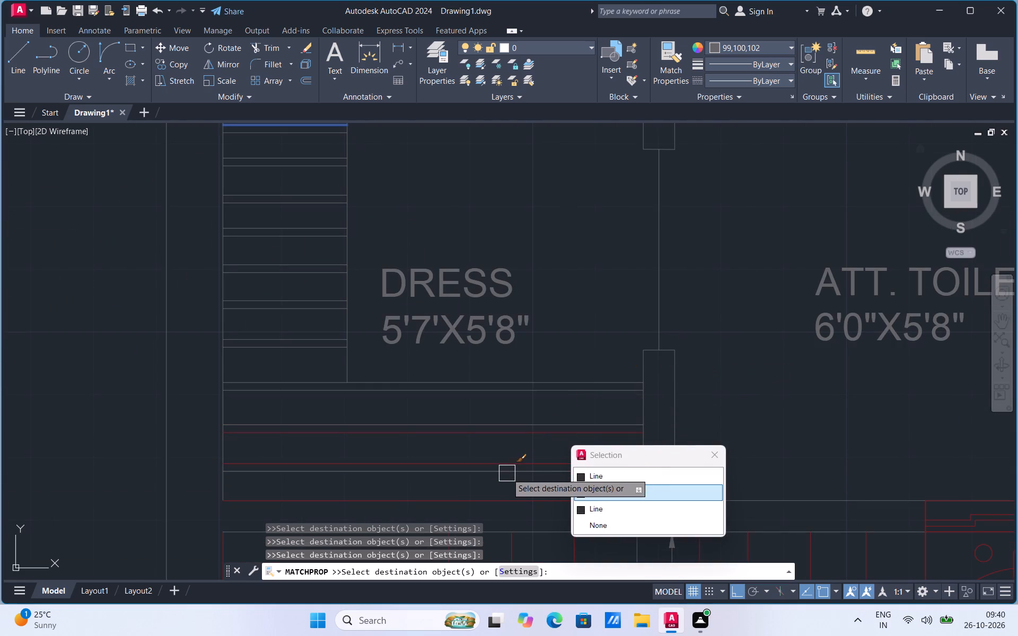
{"action": "left_click", "coordinate": [507, 473]}
{"action": "left_click", "coordinate": [511, 434]}
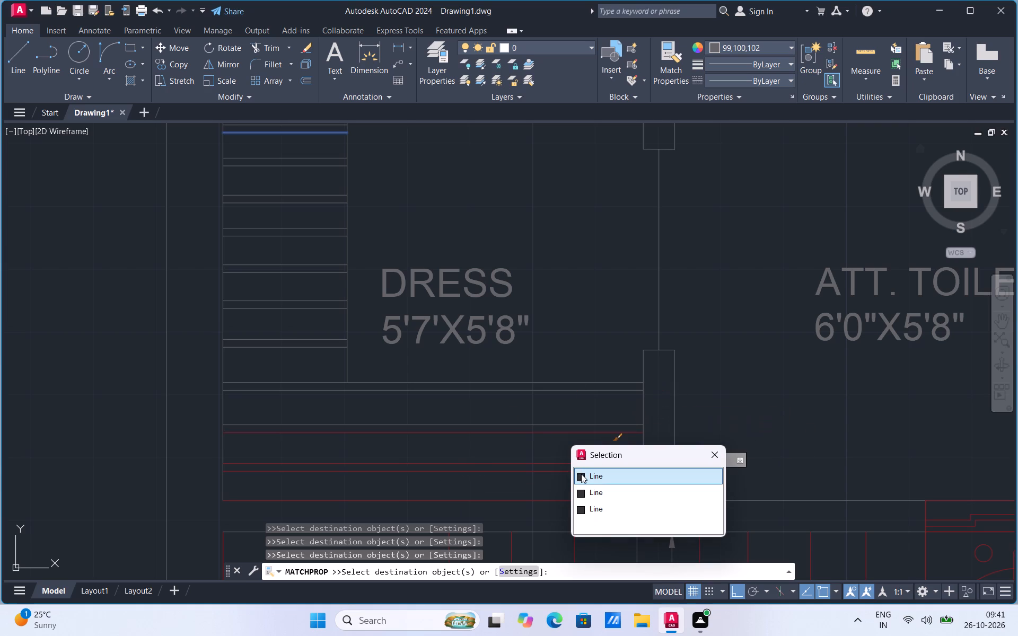
{"action": "left_click", "coordinate": [582, 474]}
{"action": "left_click", "coordinate": [488, 437]}
{"action": "scroll", "coordinate": [473, 373], "scroll_direction": "down", "scroll_amount": 2}
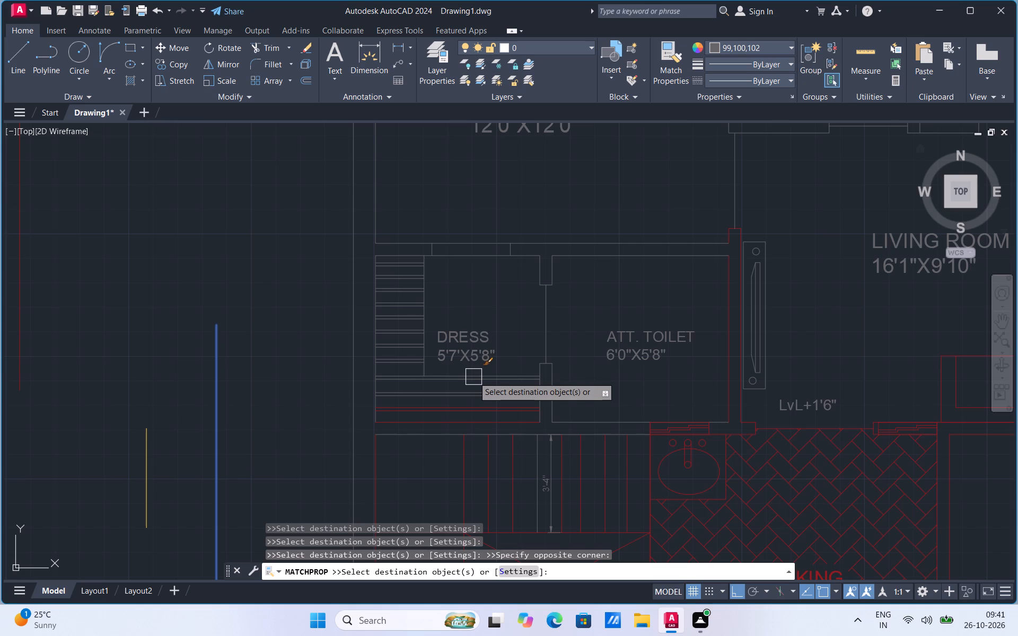
{"action": "left_click", "coordinate": [477, 412]}
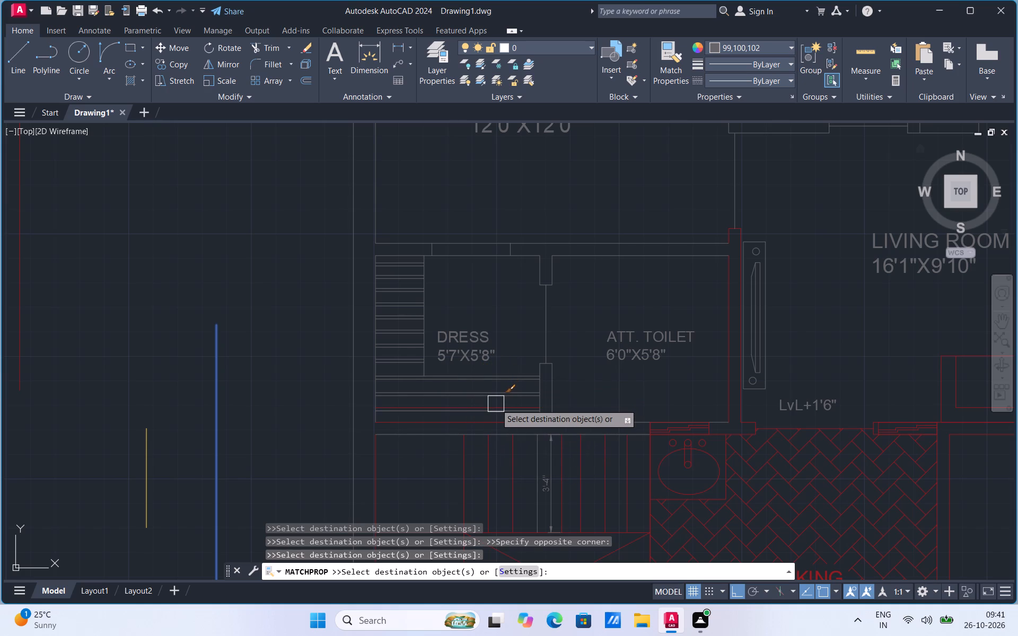
{"action": "left_click", "coordinate": [496, 404]}
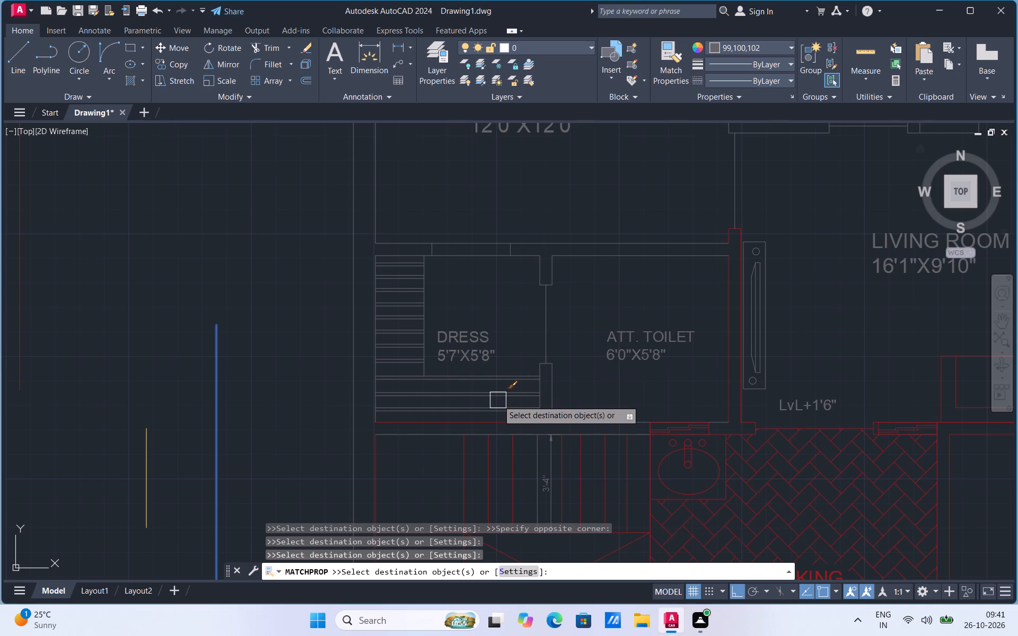
{"action": "left_click", "coordinate": [498, 400]}
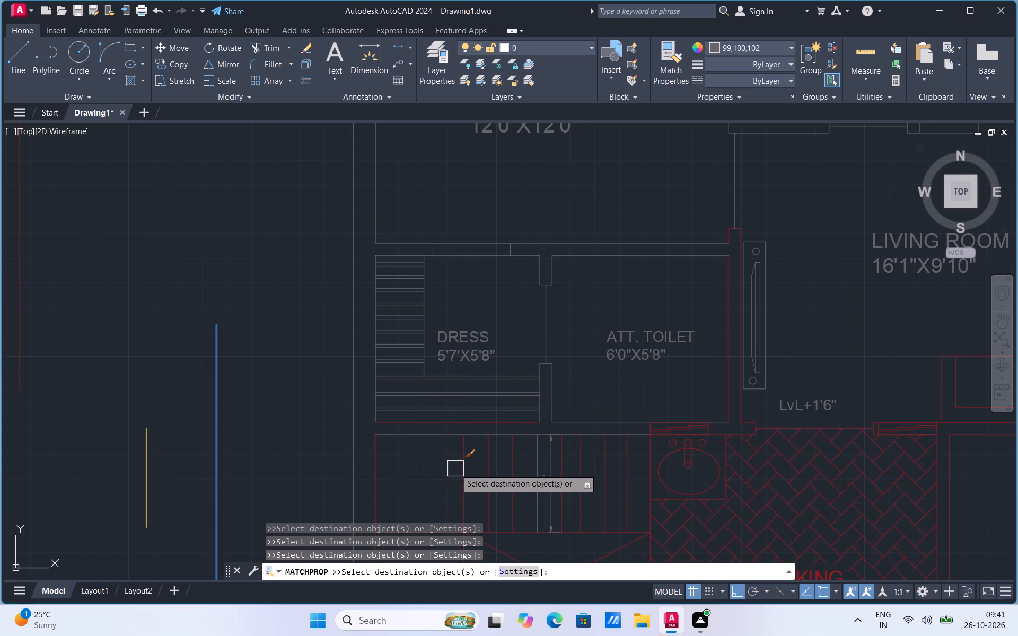
Apply the grey properties to the dress's lower wall line, the first upper-flight stair line and the staircase's outer wall line.
{"action": "left_click_drag", "start_coordinate": [481, 421], "coordinate": [465, 453]}
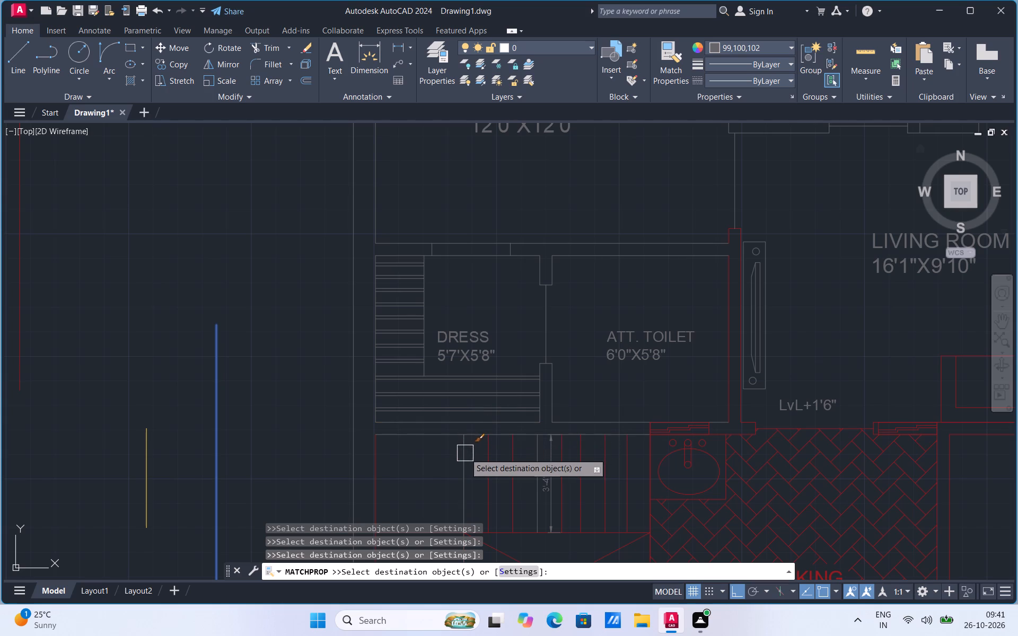
{"action": "left_click_drag", "start_coordinate": [465, 453], "coordinate": [367, 490]}
{"action": "left_click", "coordinate": [367, 490]}
{"action": "left_click_drag", "start_coordinate": [394, 465], "coordinate": [380, 465]}
{"action": "left_click", "coordinate": [380, 465]}
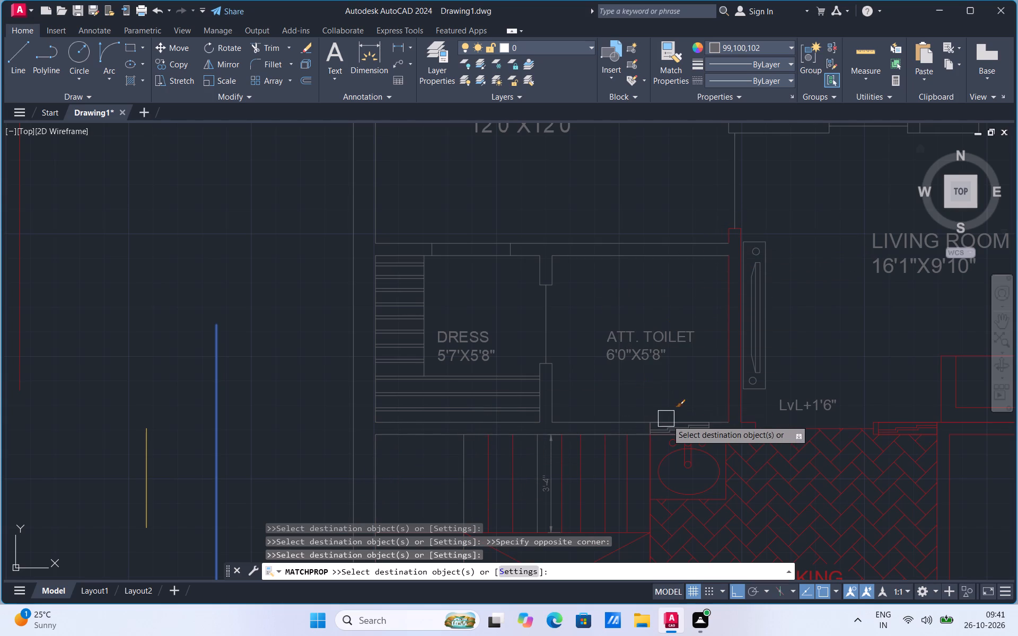
Apply the grey properties to the attached toilet's lower window, its living-room-side wall lines and the small wall projection at its upper corner.
{"action": "left_click_drag", "start_coordinate": [670, 428], "coordinate": [722, 390]}
{"action": "left_click_drag", "start_coordinate": [722, 390], "coordinate": [732, 411]}
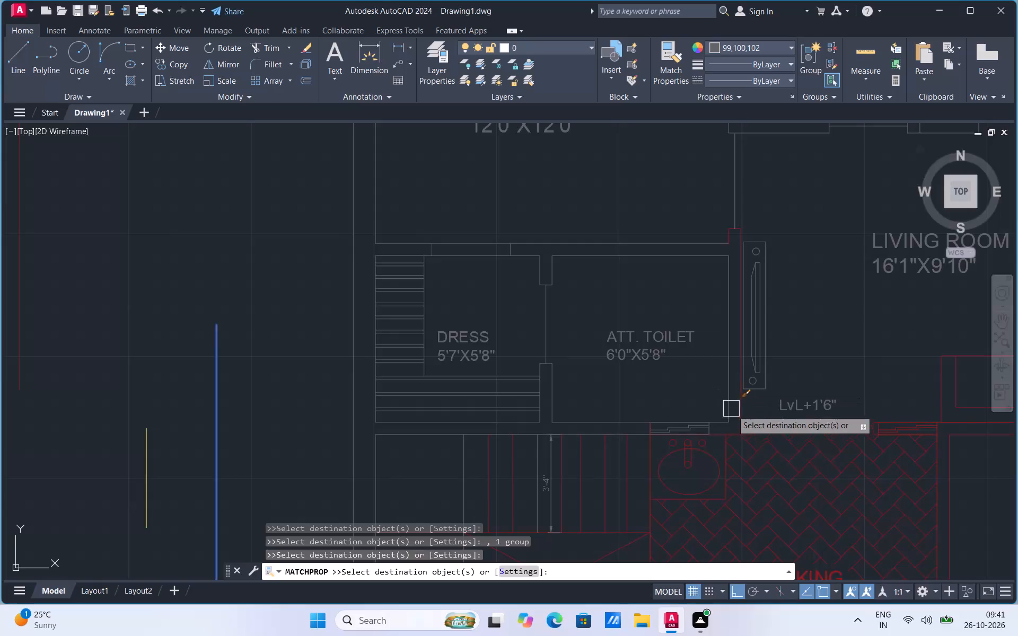
{"action": "left_click_drag", "start_coordinate": [732, 411], "coordinate": [740, 406]}
{"action": "left_click_drag", "start_coordinate": [740, 406], "coordinate": [743, 224]}
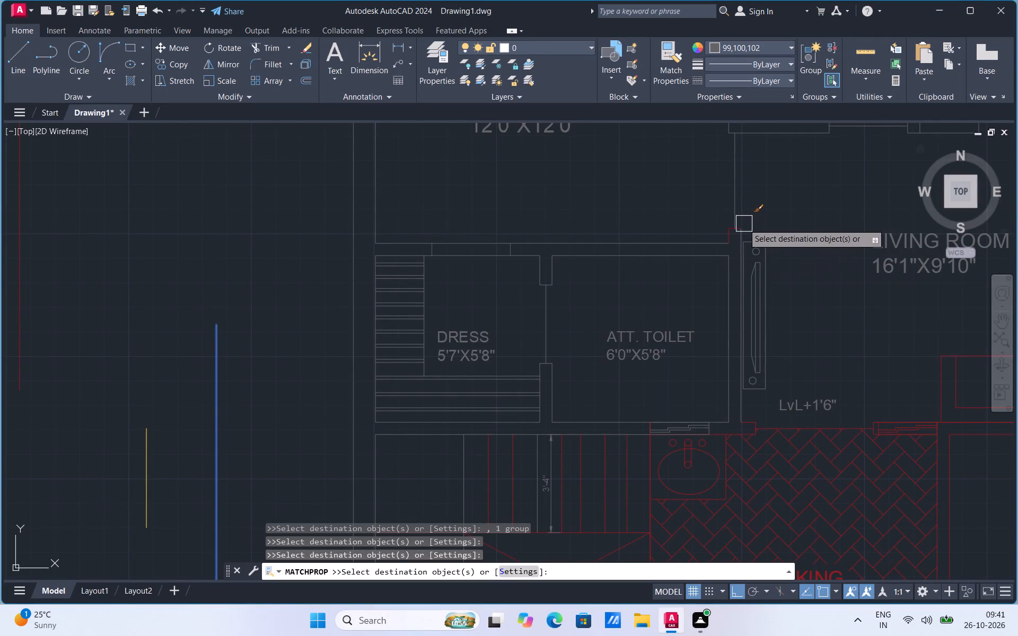
{"action": "left_click_drag", "start_coordinate": [743, 224], "coordinate": [739, 224]}
{"action": "left_click_drag", "start_coordinate": [739, 224], "coordinate": [717, 226]}
{"action": "left_click", "coordinate": [717, 226]}
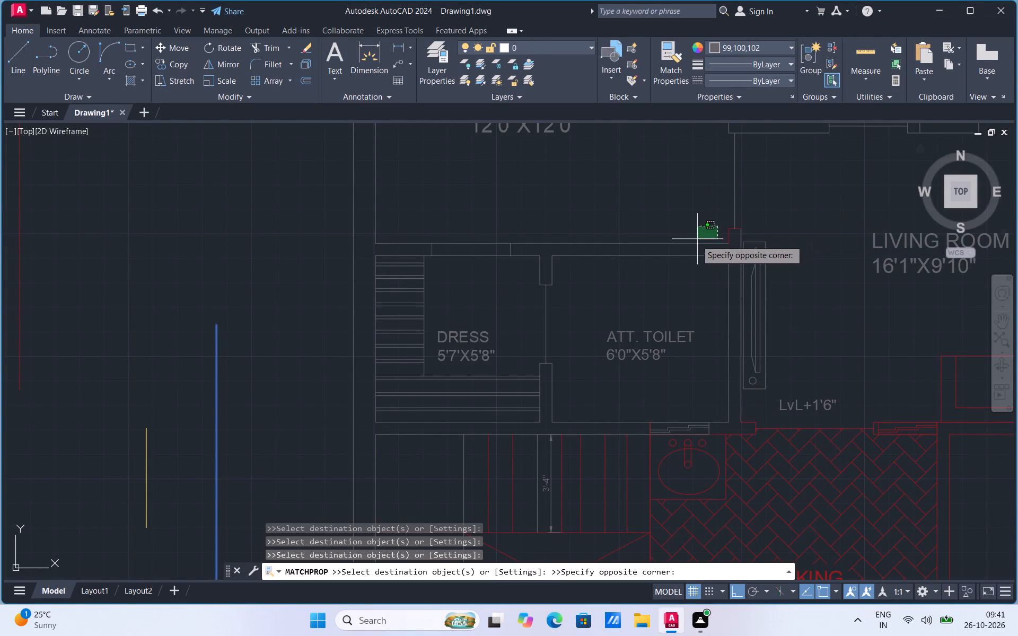
{"action": "left_click_drag", "start_coordinate": [767, 270], "coordinate": [679, 285]}
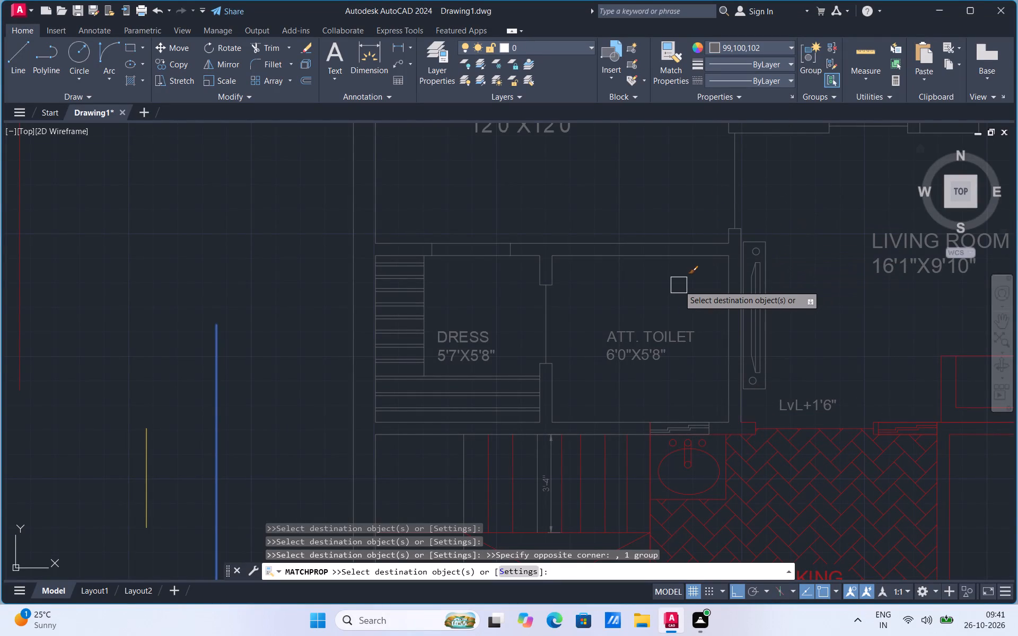
Apply the grey properties to the ground floor plan title, slab area and floor height texts, the ROAD label and its left-pointing arrow.
{"action": "scroll", "coordinate": [486, 278], "scroll_direction": "down", "scroll_amount": 3}
{"action": "scroll", "coordinate": [561, 351], "scroll_direction": "up", "scroll_amount": 2}
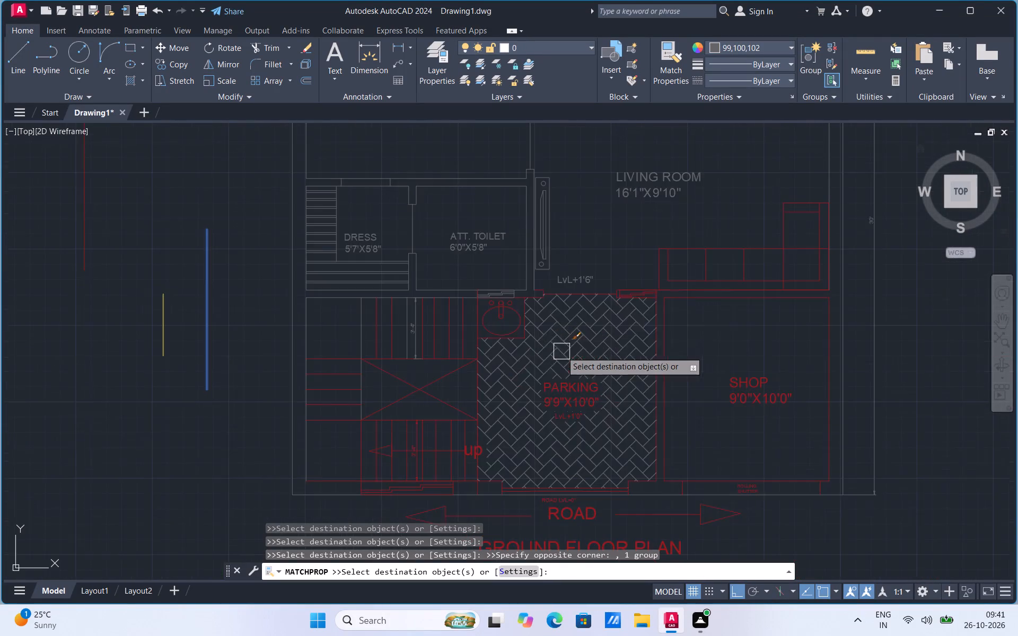
{"action": "scroll", "coordinate": [618, 307], "scroll_direction": "down", "scroll_amount": 1}
{"action": "left_click_drag", "start_coordinate": [605, 505], "coordinate": [620, 479]}
{"action": "left_click_drag", "start_coordinate": [620, 479], "coordinate": [611, 454]}
{"action": "left_click_drag", "start_coordinate": [611, 454], "coordinate": [587, 434]}
{"action": "left_click", "coordinate": [587, 434]}
{"action": "left_click", "coordinate": [571, 437]}
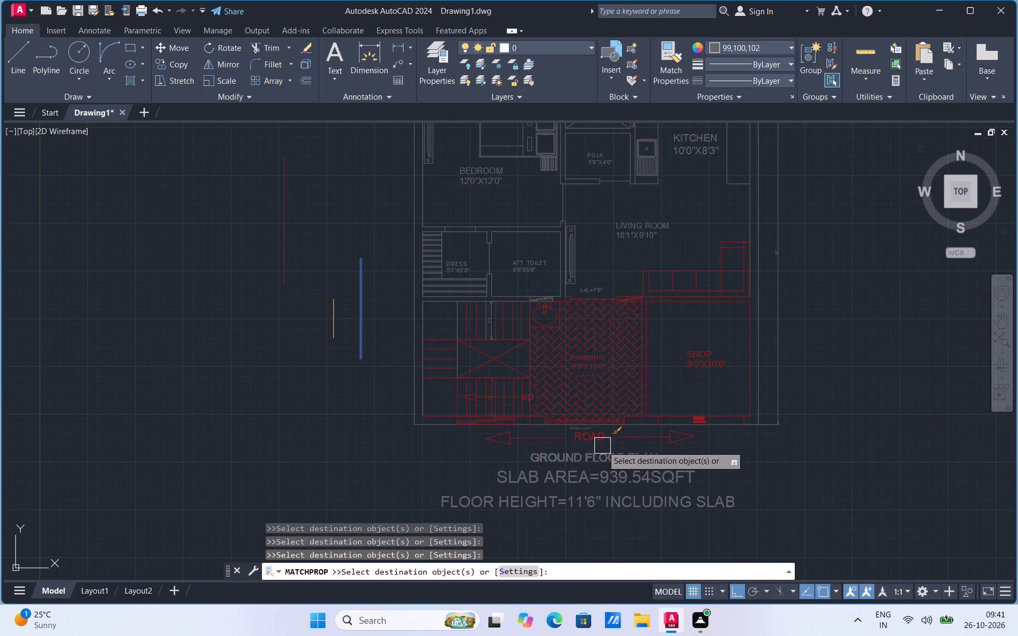
{"action": "left_click_drag", "start_coordinate": [599, 441], "coordinate": [537, 438]}
{"action": "left_click_drag", "start_coordinate": [537, 438], "coordinate": [633, 444]}
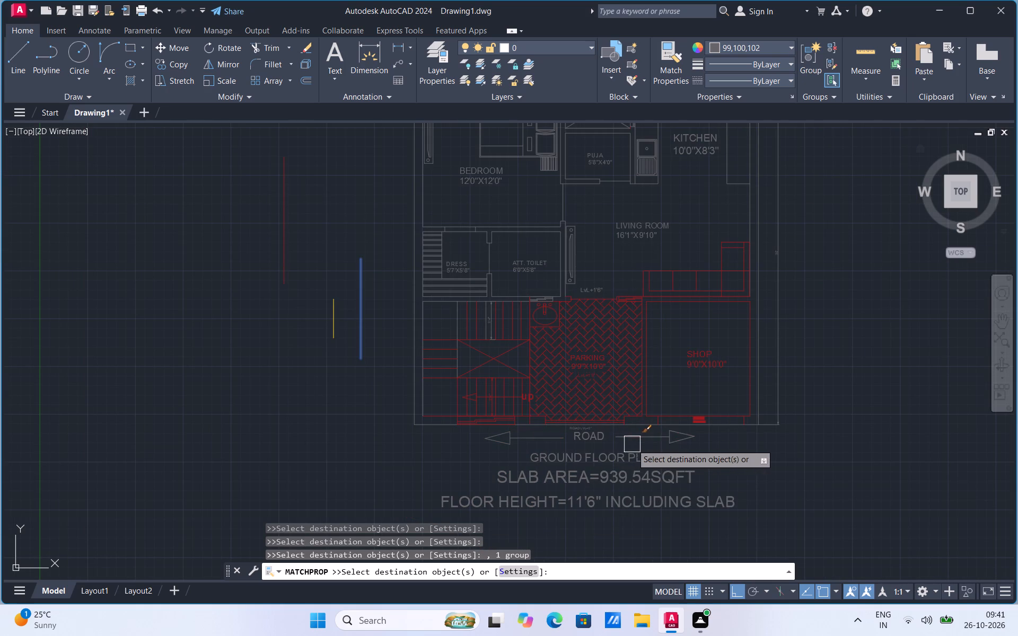
{"action": "left_click_drag", "start_coordinate": [633, 444], "coordinate": [676, 437]}
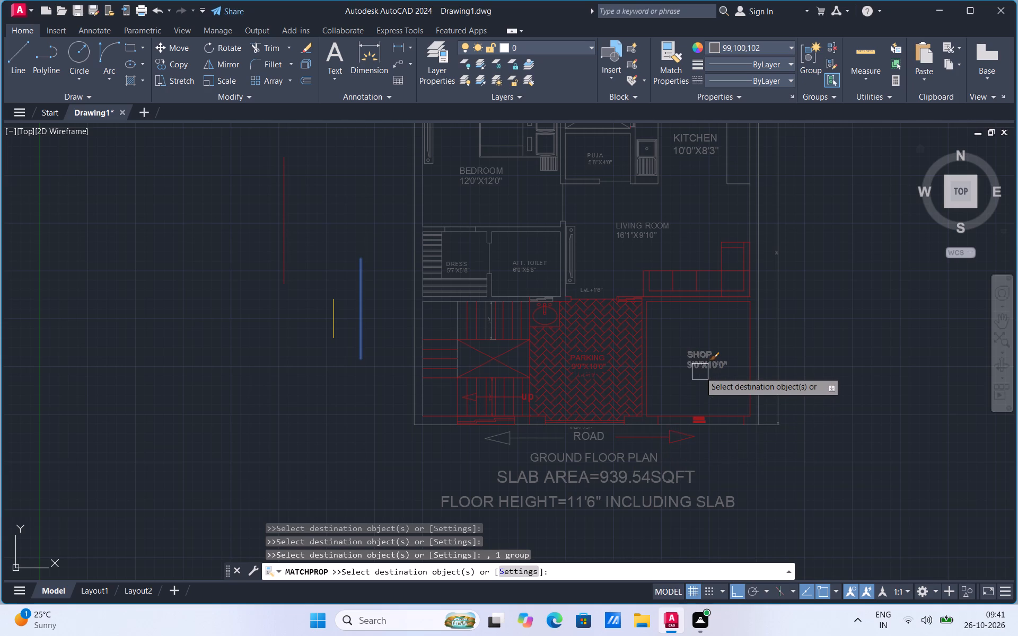
Apply the grey properties to the parking label, its herringbone floor hatch and its level text.
{"action": "left_click", "coordinate": [597, 363]}
{"action": "left_click", "coordinate": [602, 334]}
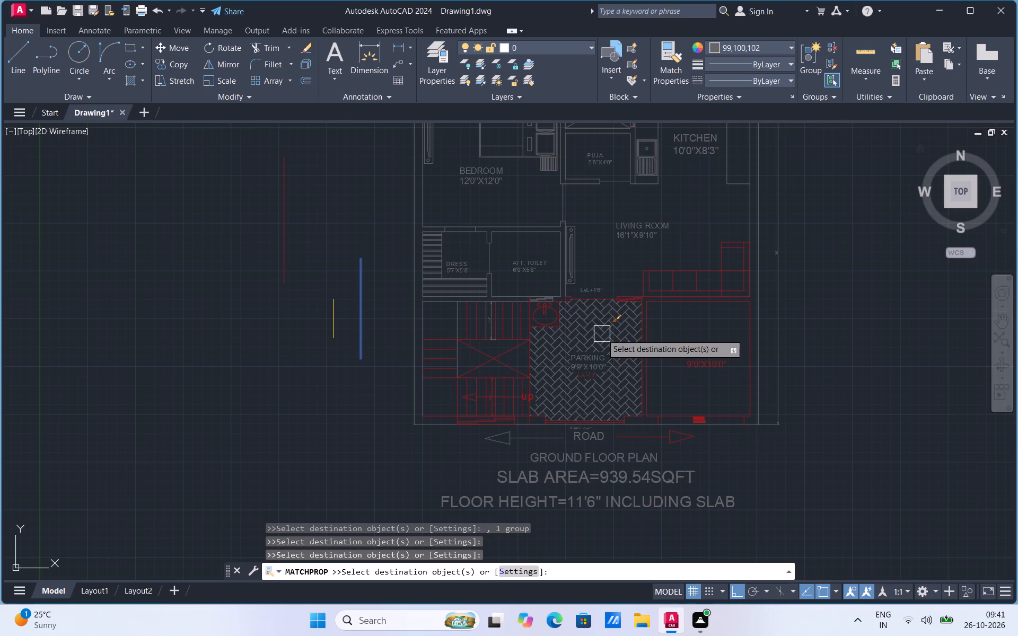
{"action": "left_click", "coordinate": [589, 373]}
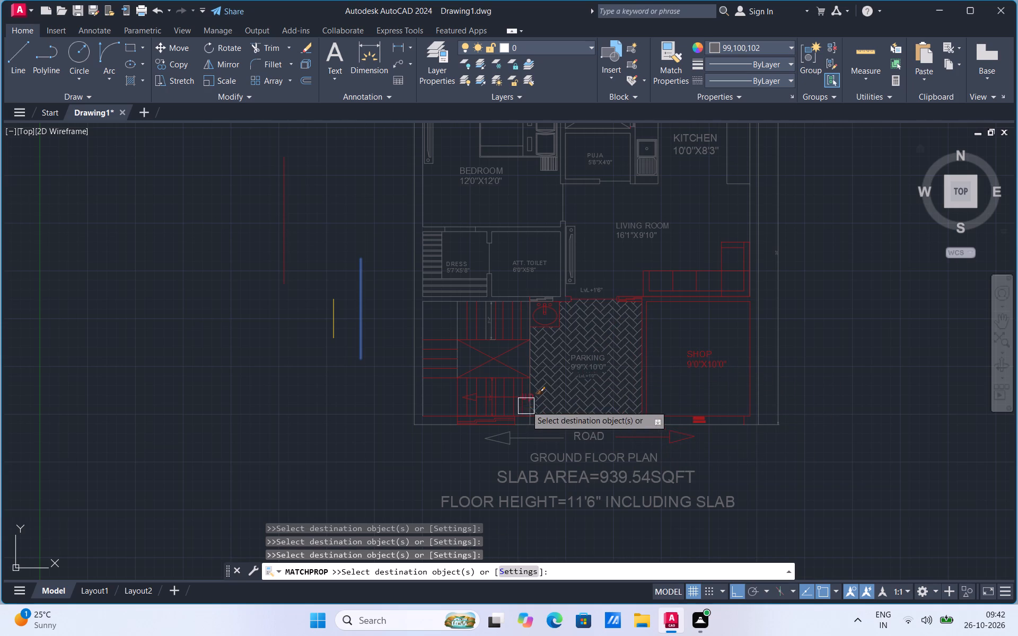
Apply the grey properties to the L-shaped sofa in the living room.
{"action": "left_click_drag", "start_coordinate": [660, 277], "coordinate": [629, 294]}
{"action": "left_click", "coordinate": [629, 294]}
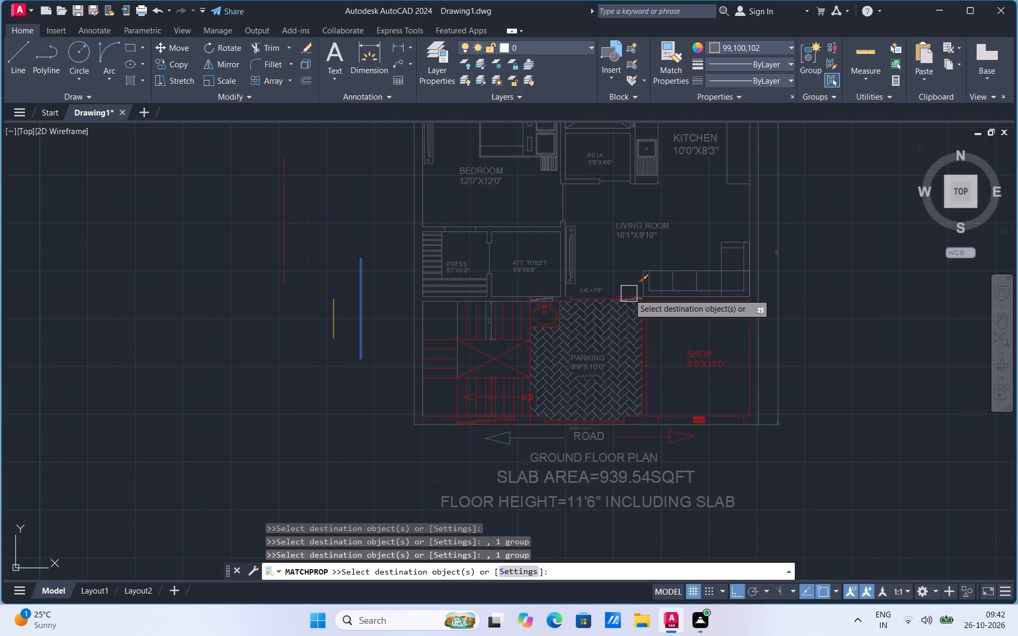
Apply the grey properties to the shop's name and size text and its upper, outer side and lower wall lines.
{"action": "scroll", "coordinate": [690, 329], "scroll_direction": "up", "scroll_amount": 1}
{"action": "left_click", "coordinate": [690, 287]}
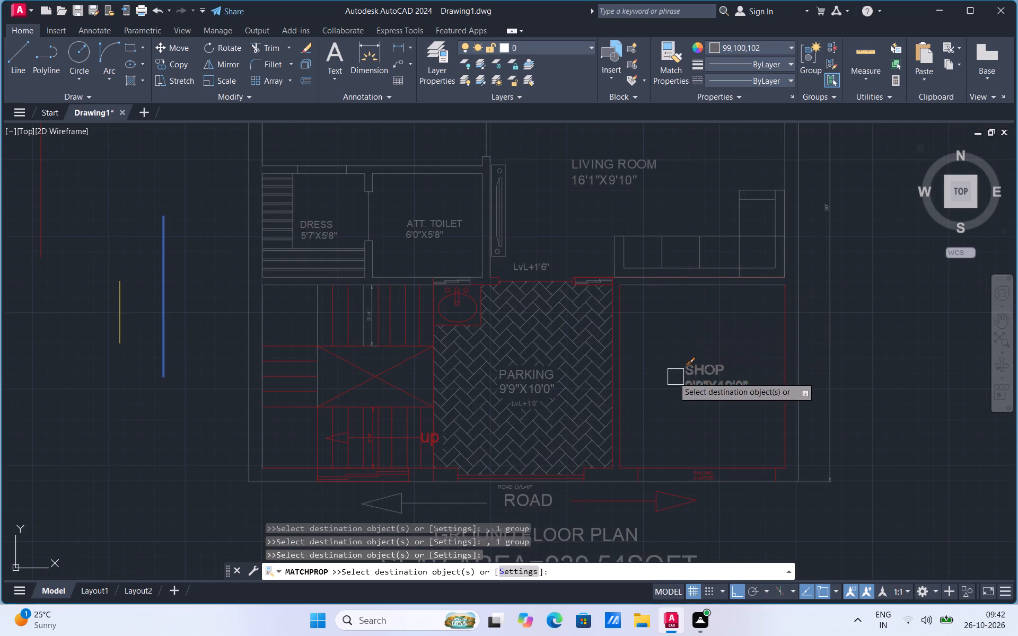
{"action": "left_click", "coordinate": [671, 377]}
{"action": "left_click_drag", "start_coordinate": [698, 375], "coordinate": [701, 383]}
{"action": "left_click", "coordinate": [704, 392]}
{"action": "left_click", "coordinate": [783, 369]}
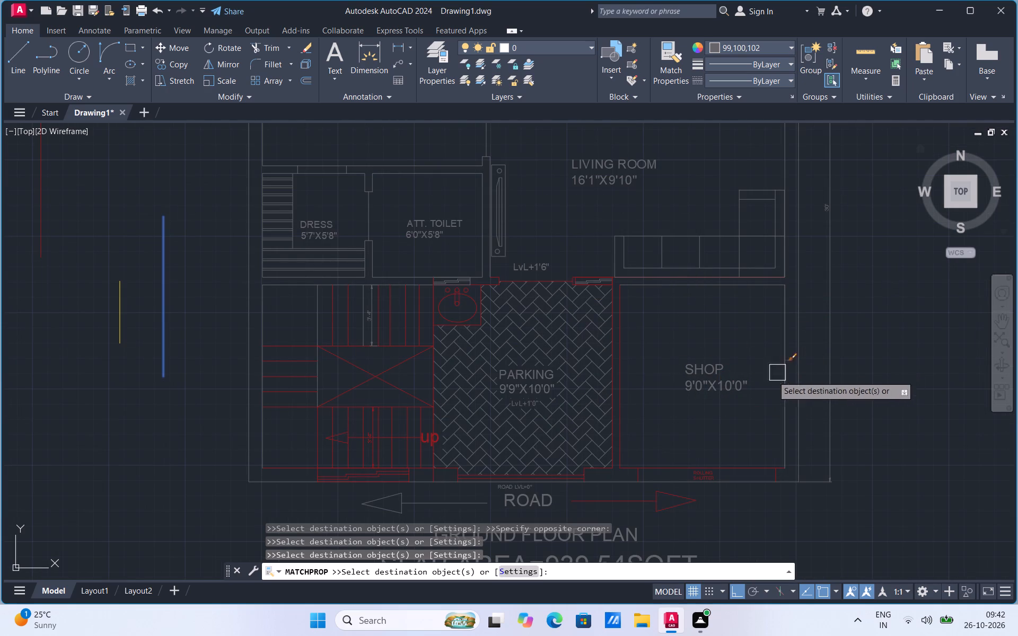
{"action": "left_click", "coordinate": [737, 467]}
{"action": "left_click", "coordinate": [711, 475]}
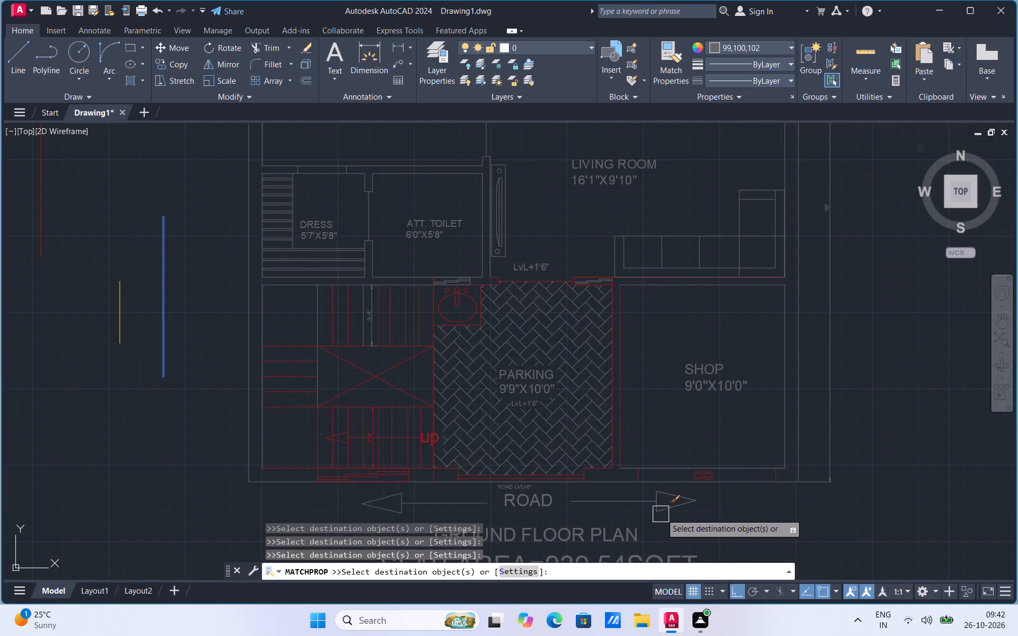
Apply the grey properties to the parking's shop-side and front wall lines, its front threshold lines, the ROLLING SHUTTER text and the shutter's end lines.
{"action": "left_click", "coordinate": [661, 513]}
{"action": "scroll", "coordinate": [653, 507], "scroll_direction": "up", "scroll_amount": 3}
{"action": "left_click", "coordinate": [584, 382]}
{"action": "left_click", "coordinate": [512, 311]}
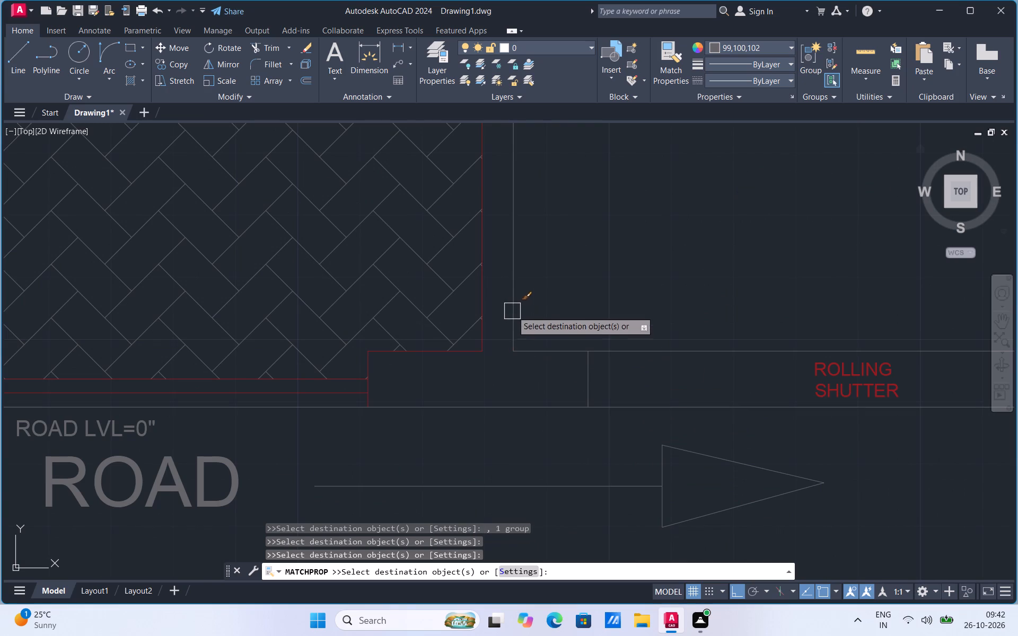
{"action": "left_click", "coordinate": [482, 294]}
{"action": "left_click", "coordinate": [427, 351]}
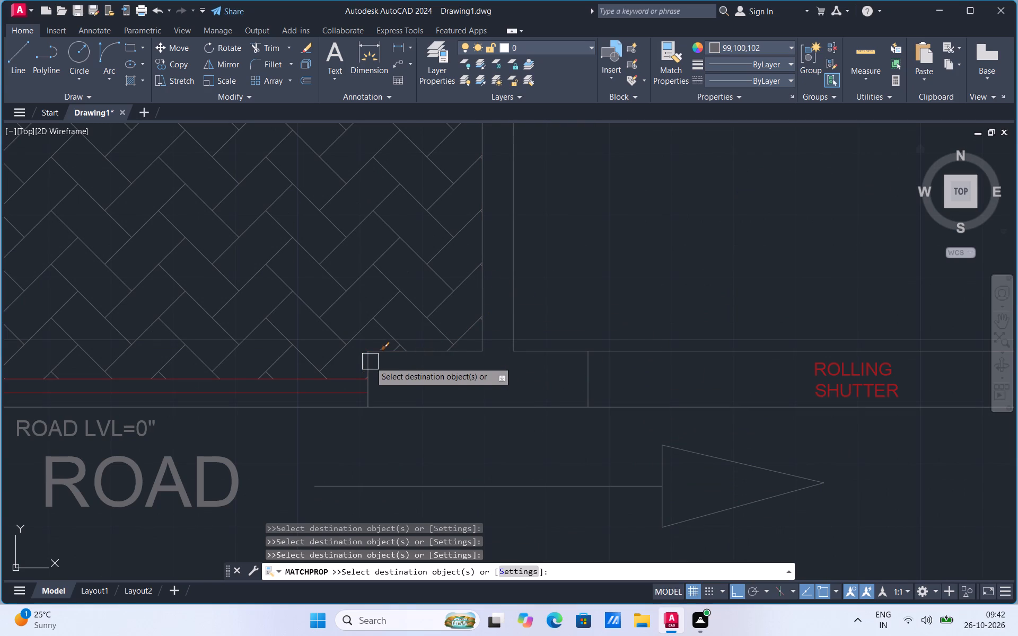
{"action": "left_click", "coordinate": [370, 361]}
{"action": "left_click", "coordinate": [353, 375]}
{"action": "left_click", "coordinate": [340, 394]}
{"action": "left_click", "coordinate": [819, 381]}
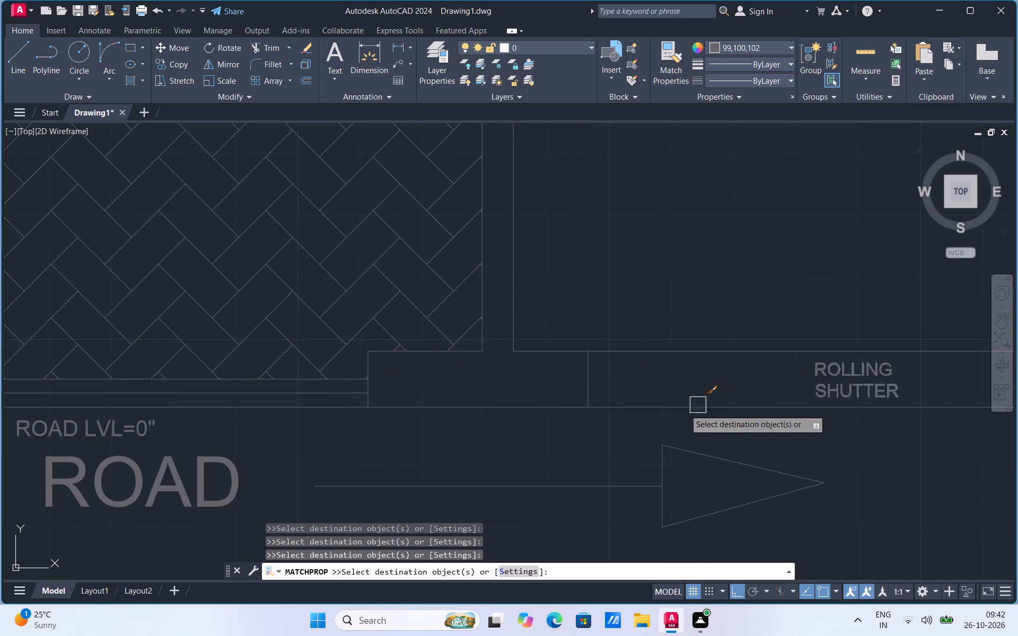
{"action": "scroll", "coordinate": [626, 473], "scroll_direction": "down", "scroll_amount": 2}
{"action": "left_click", "coordinate": [831, 437]}
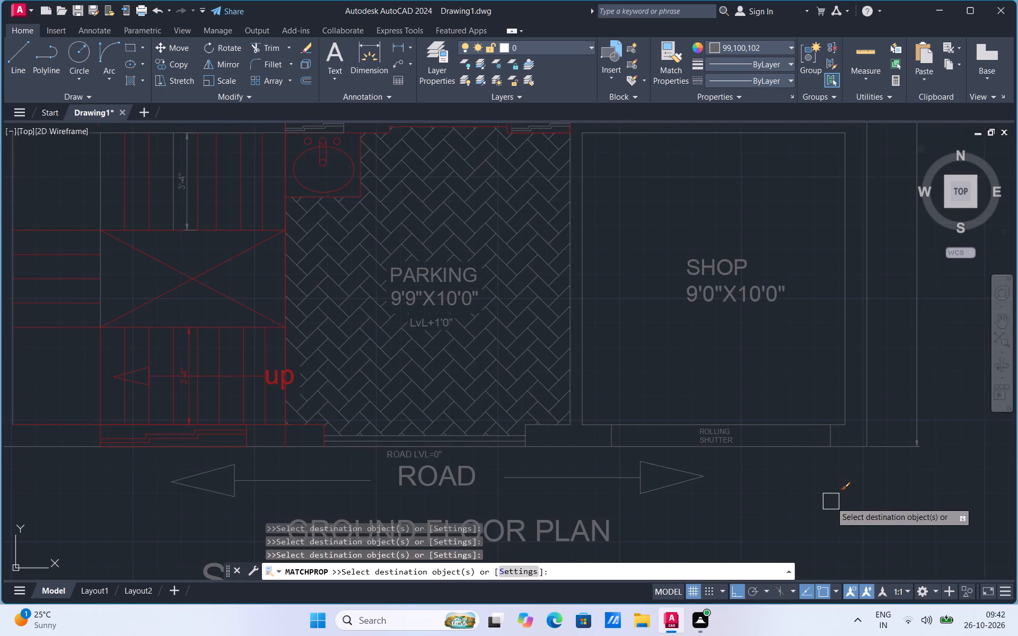
Apply the grey properties to the wall end beside the att. toilet and the threshold line between the living room and parking.
{"action": "scroll", "coordinate": [830, 502], "scroll_direction": "down", "scroll_amount": 2}
{"action": "scroll", "coordinate": [676, 343], "scroll_direction": "up", "scroll_amount": 5}
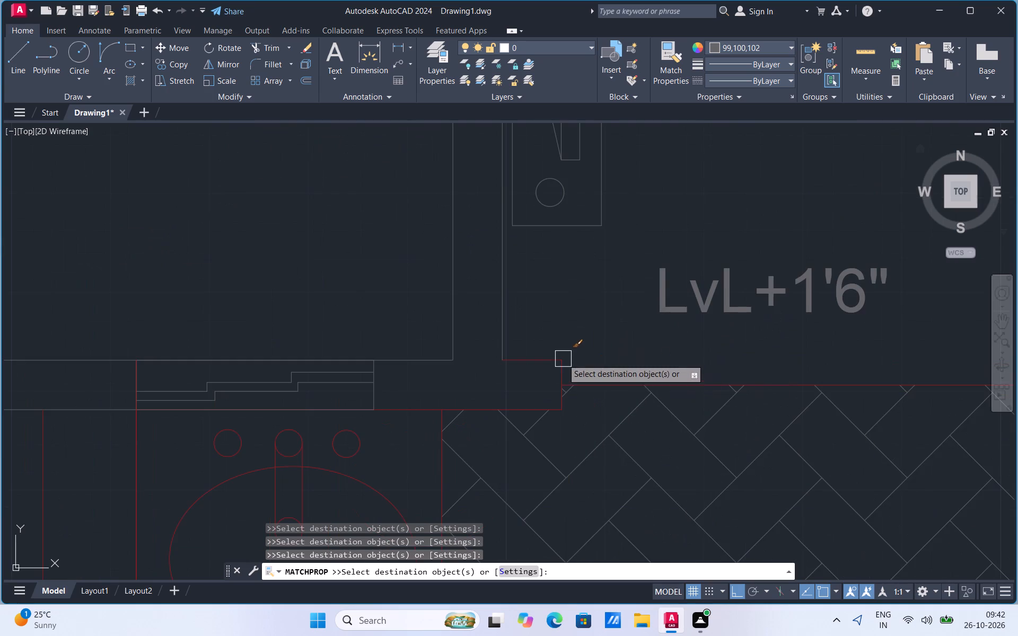
{"action": "left_click", "coordinate": [529, 363]}
{"action": "left_click", "coordinate": [513, 414]}
{"action": "left_click", "coordinate": [562, 374]}
{"action": "left_click", "coordinate": [599, 382]}
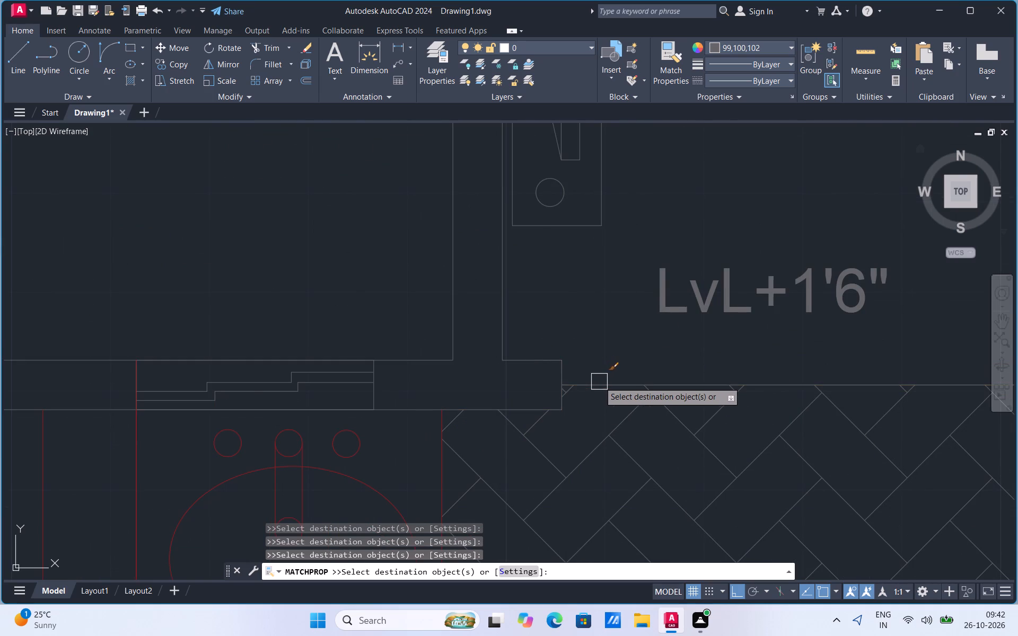
Apply the grey properties to the stepped opening's frame and wall lines between the living room and parking, near the shop.
{"action": "scroll", "coordinate": [599, 382], "scroll_direction": "down", "scroll_amount": 2}
{"action": "scroll", "coordinate": [846, 378], "scroll_direction": "up", "scroll_amount": 2}
{"action": "left_click", "coordinate": [770, 371]}
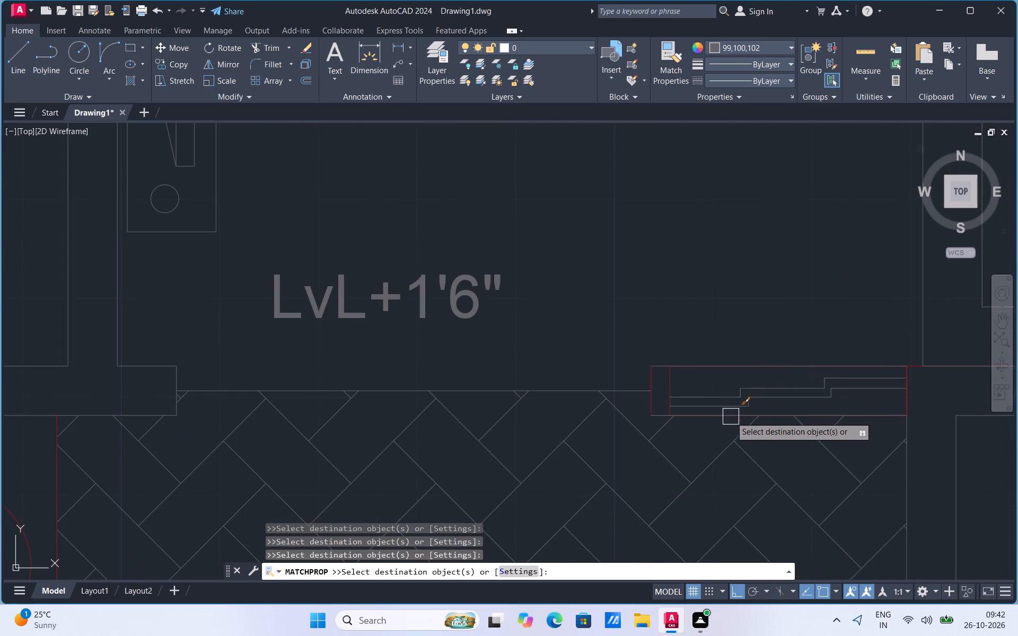
{"action": "left_click_drag", "start_coordinate": [730, 417], "coordinate": [722, 415]}
{"action": "left_click", "coordinate": [674, 384]}
{"action": "left_click", "coordinate": [654, 377]}
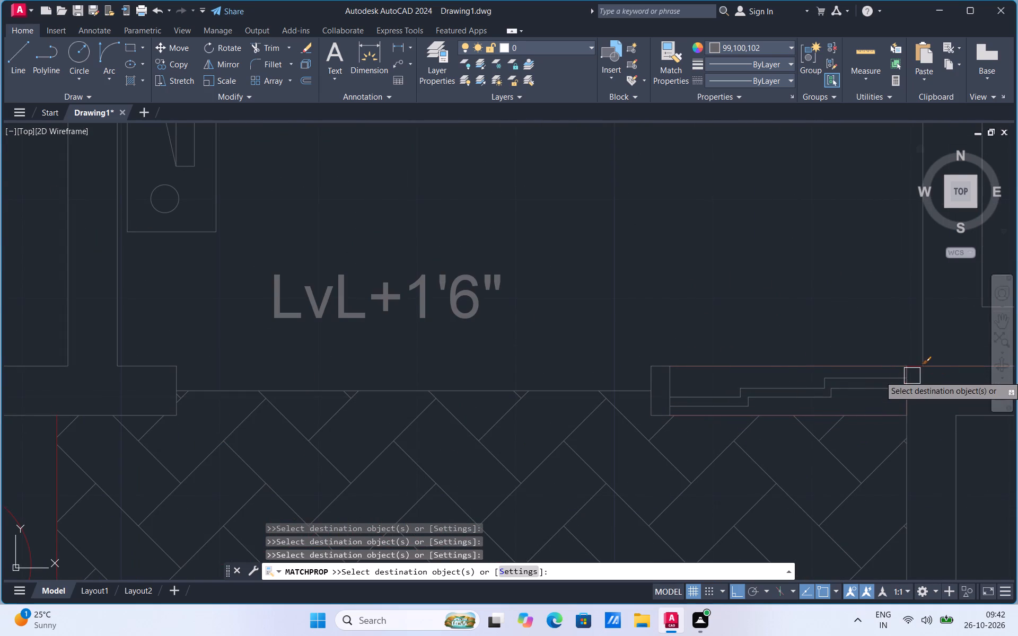
{"action": "scroll", "coordinate": [912, 376], "scroll_direction": "up", "scroll_amount": 3}
{"action": "left_click", "coordinate": [882, 369]}
{"action": "left_click", "coordinate": [899, 338]}
{"action": "scroll", "coordinate": [812, 402], "scroll_direction": "down", "scroll_amount": 3}
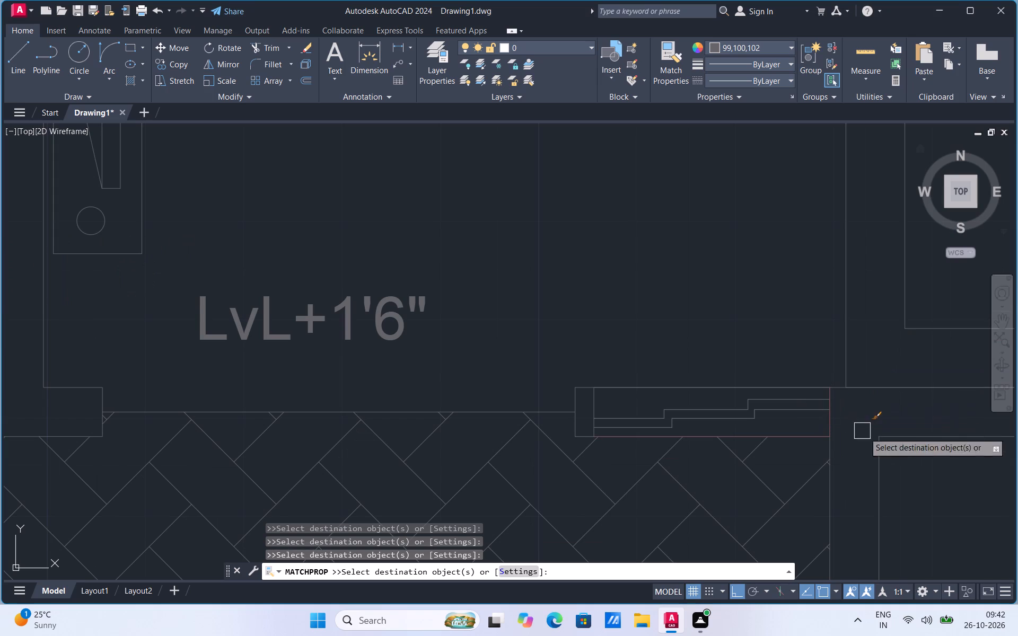
{"action": "left_click", "coordinate": [791, 431]}
{"action": "left_click", "coordinate": [829, 422]}
Apply the grey properties to the crossed diagonals in the middle of the staircase and the edge line facing the parking.
{"action": "scroll", "coordinate": [842, 319], "scroll_direction": "down", "scroll_amount": 4}
{"action": "scroll", "coordinate": [666, 329], "scroll_direction": "up", "scroll_amount": 3}
{"action": "scroll", "coordinate": [694, 218], "scroll_direction": "down", "scroll_amount": 3}
{"action": "scroll", "coordinate": [675, 347], "scroll_direction": "up", "scroll_amount": 1}
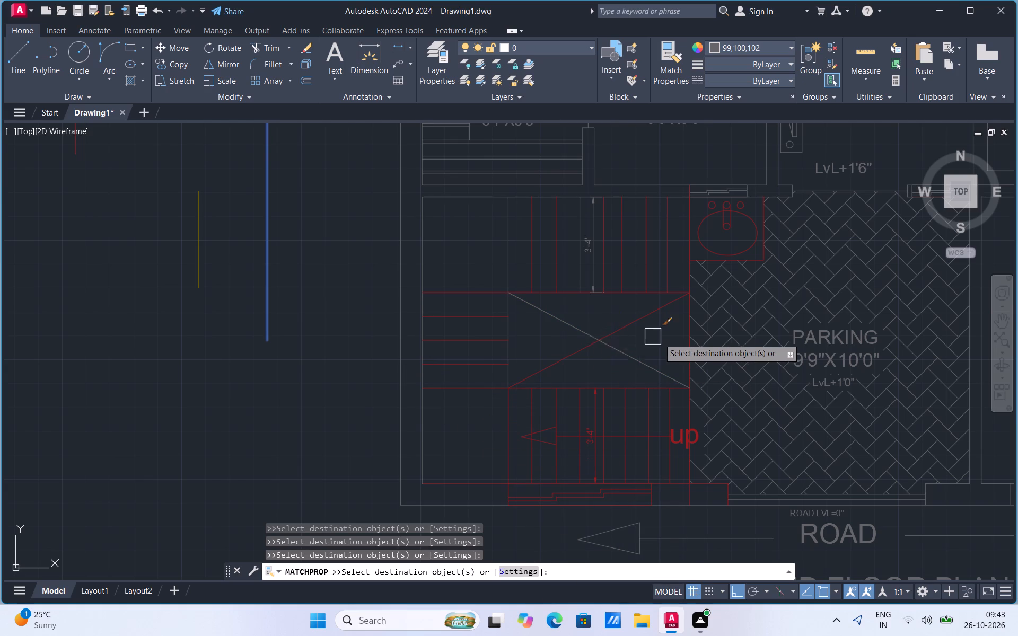
{"action": "scroll", "coordinate": [709, 379], "scroll_direction": "up", "scroll_amount": 2}
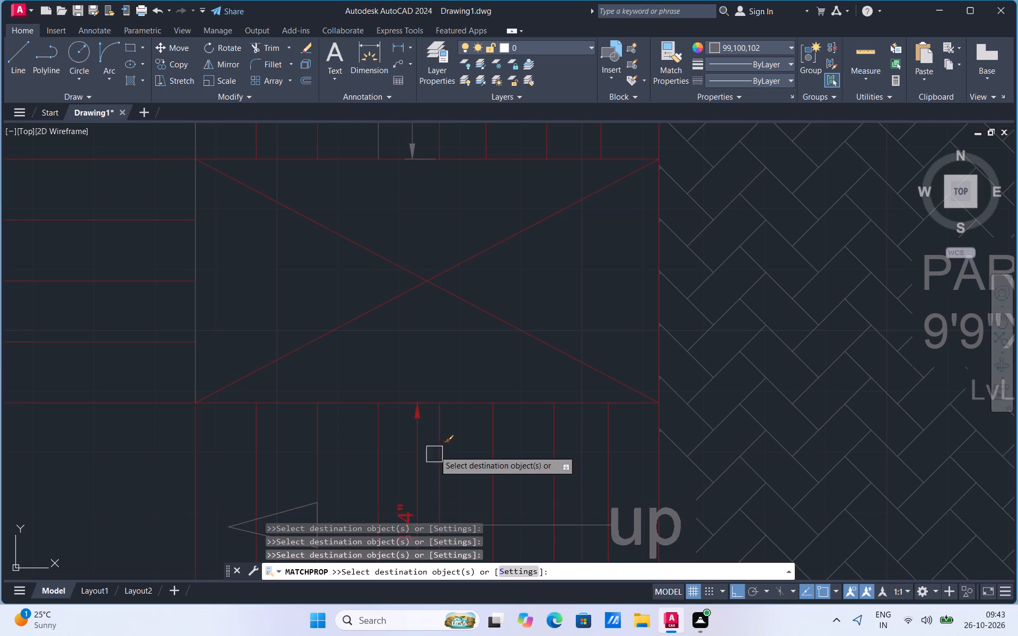
{"action": "left_click", "coordinate": [511, 322]}
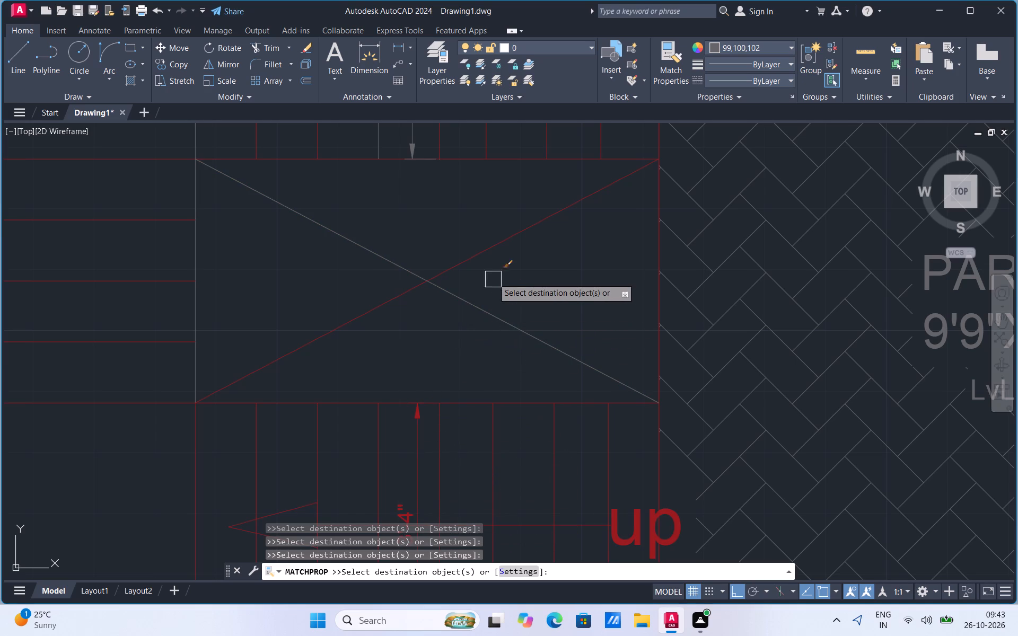
{"action": "left_click", "coordinate": [481, 261]}
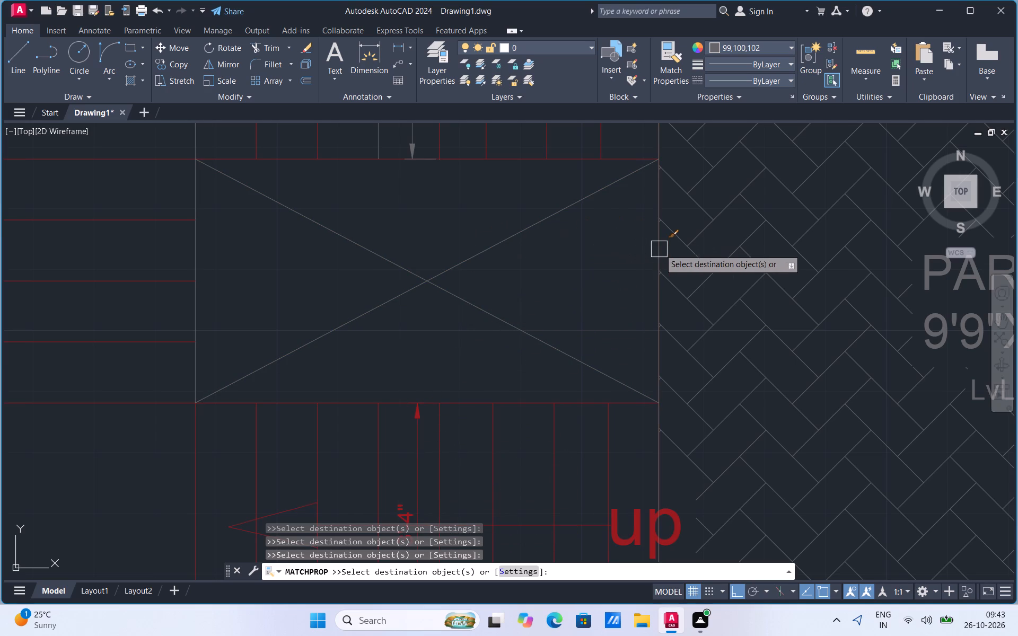
{"action": "left_click", "coordinate": [660, 249]}
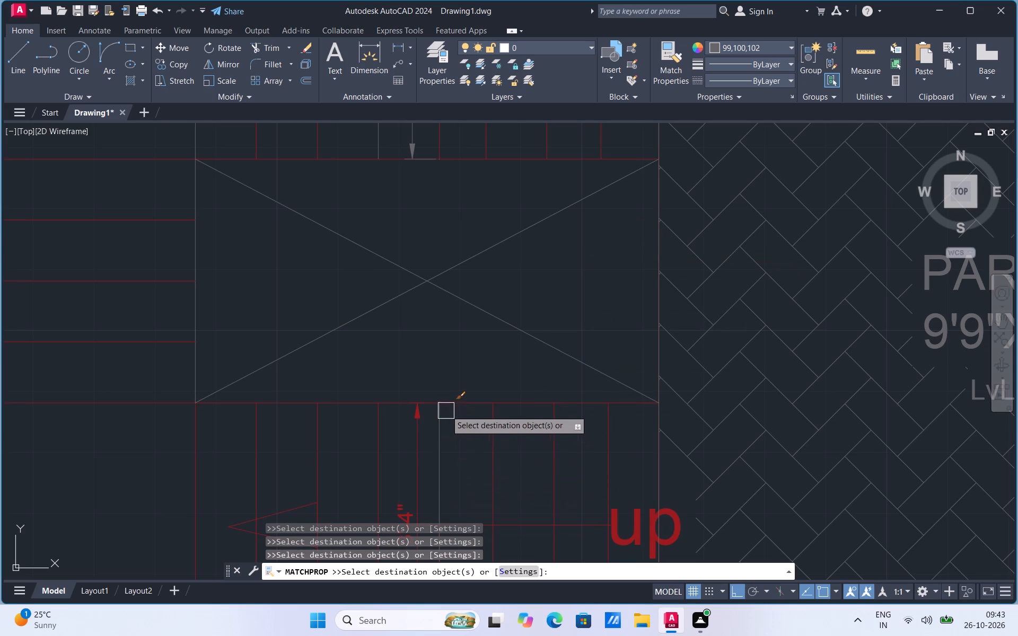
Apply the grey properties to the lower stair flight: its top edge, tread lines, 3'-4" dimension, direction arrow and up label.
{"action": "left_click_drag", "start_coordinate": [458, 404], "coordinate": [419, 451]}
{"action": "left_click_drag", "start_coordinate": [419, 451], "coordinate": [443, 455]}
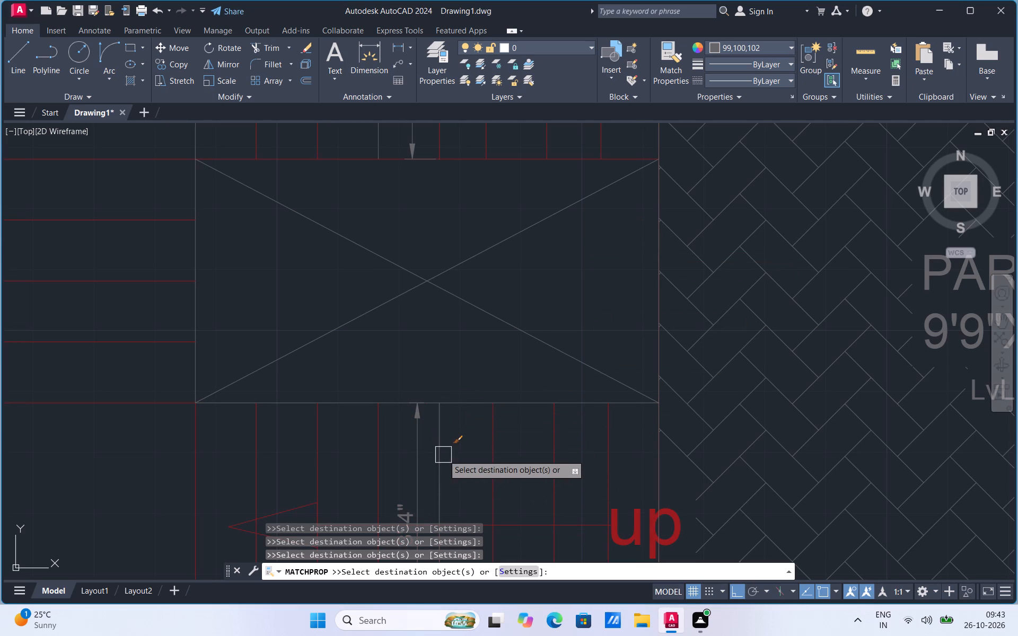
{"action": "left_click_drag", "start_coordinate": [443, 455], "coordinate": [444, 455]}
{"action": "left_click", "coordinate": [444, 455]}
{"action": "left_click", "coordinate": [488, 454]}
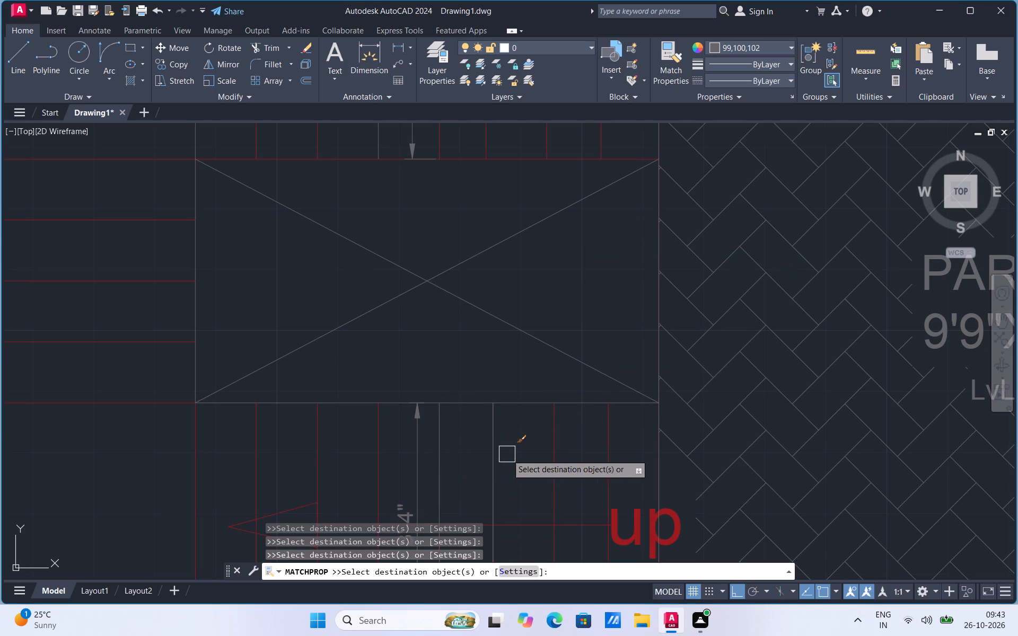
{"action": "left_click_drag", "start_coordinate": [558, 461], "coordinate": [619, 467]}
{"action": "left_click_drag", "start_coordinate": [619, 467], "coordinate": [587, 478]}
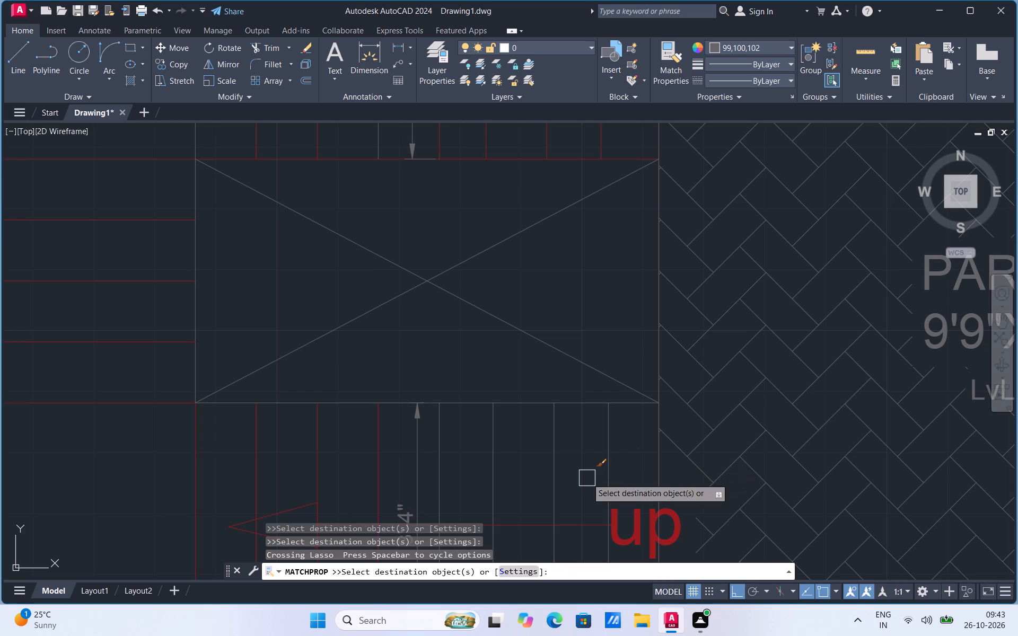
{"action": "left_click_drag", "start_coordinate": [587, 478], "coordinate": [575, 539]}
{"action": "left_click", "coordinate": [575, 539]}
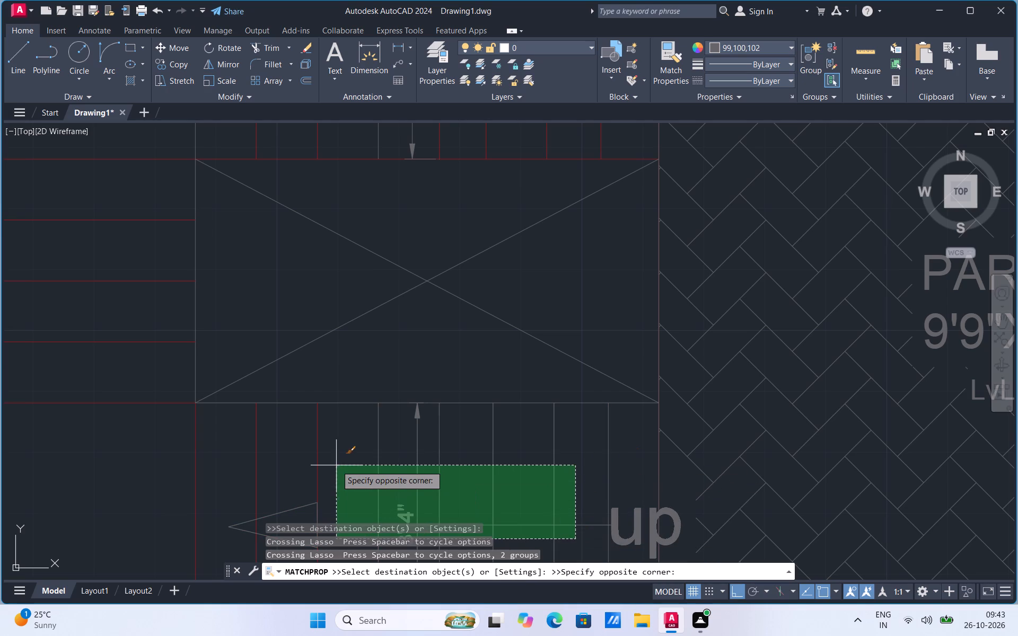
{"action": "left_click", "coordinate": [133, 430]}
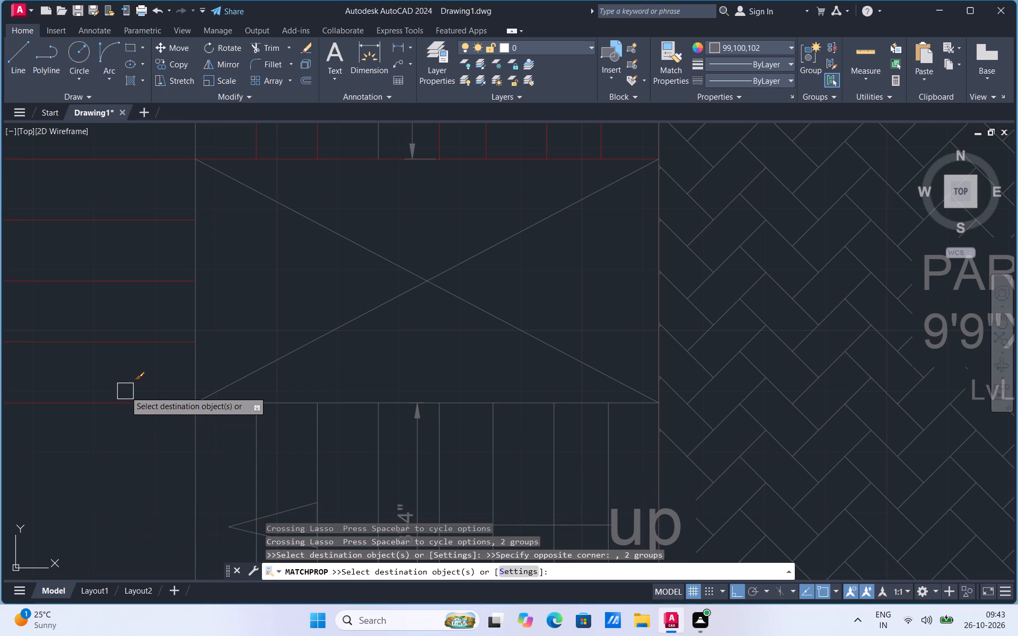
Apply the grey properties to the horizontal tread lines of the staircase's side flight beside the outer wall.
{"action": "left_click_drag", "start_coordinate": [125, 391], "coordinate": [111, 437]}
{"action": "left_click_drag", "start_coordinate": [111, 437], "coordinate": [131, 335]}
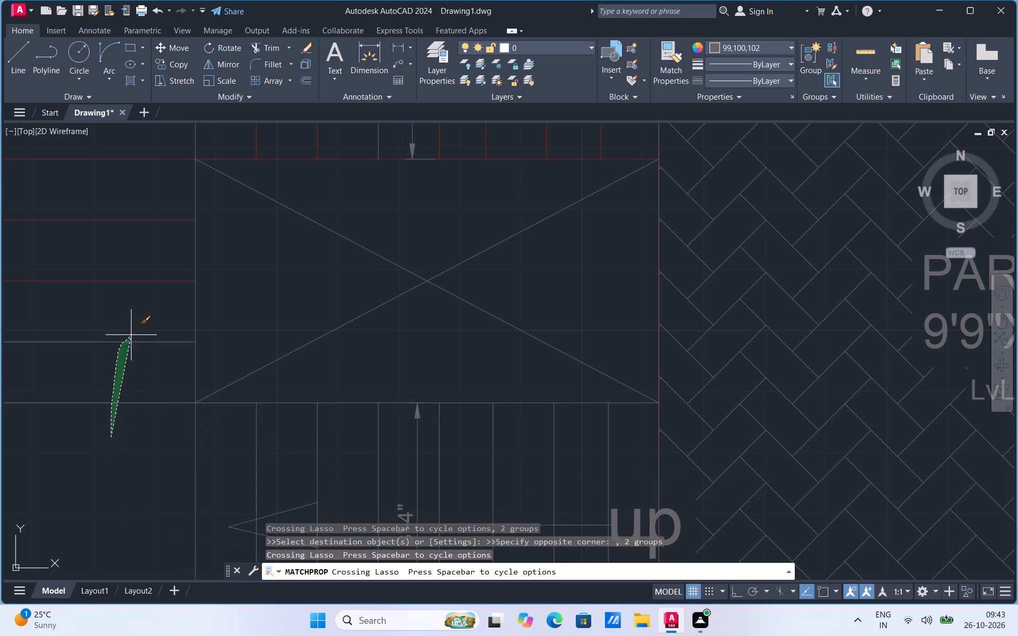
{"action": "left_click_drag", "start_coordinate": [131, 335], "coordinate": [133, 334]}
{"action": "left_click_drag", "start_coordinate": [133, 334], "coordinate": [141, 269]}
{"action": "left_click_drag", "start_coordinate": [141, 269], "coordinate": [141, 220]}
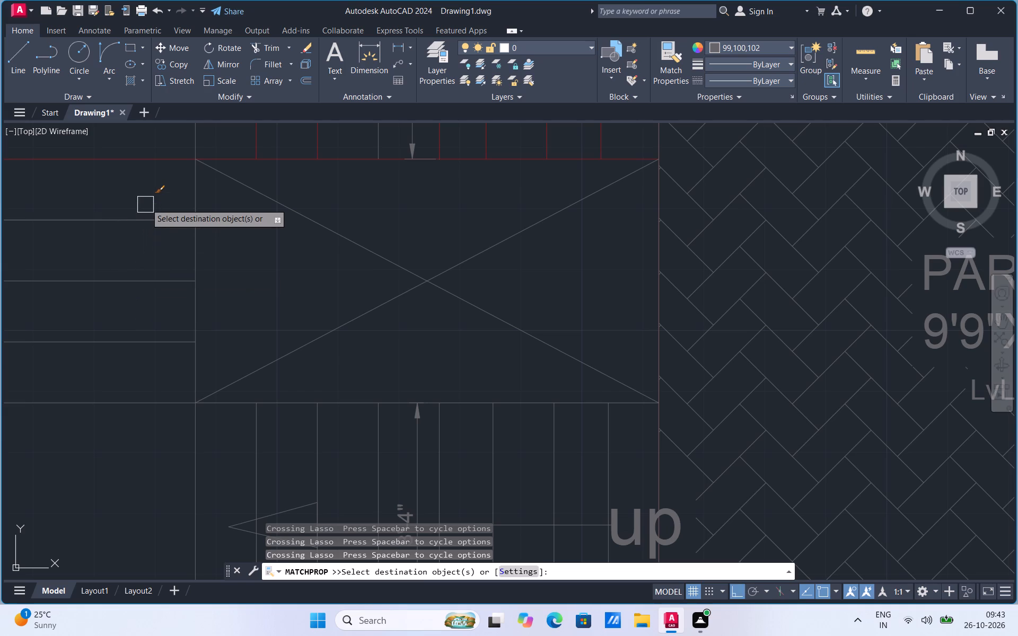
{"action": "left_click_drag", "start_coordinate": [142, 220], "coordinate": [335, 275]}
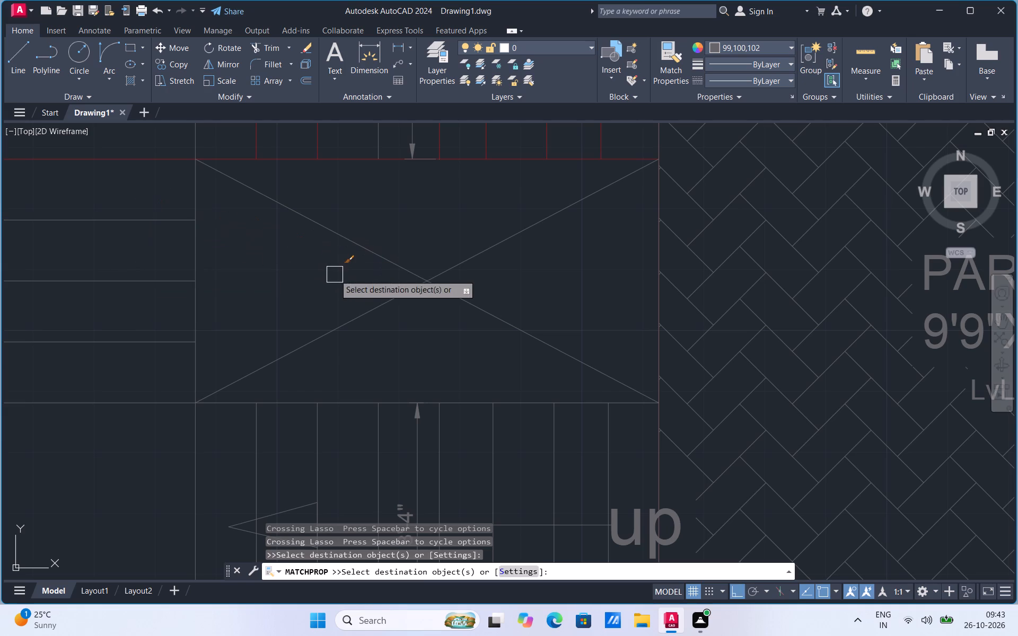
Apply the grey properties to the stepped window below the stairs and the adjoining front wall lines up to the parking entrance.
{"action": "scroll", "coordinate": [378, 341], "scroll_direction": "down", "scroll_amount": 3}
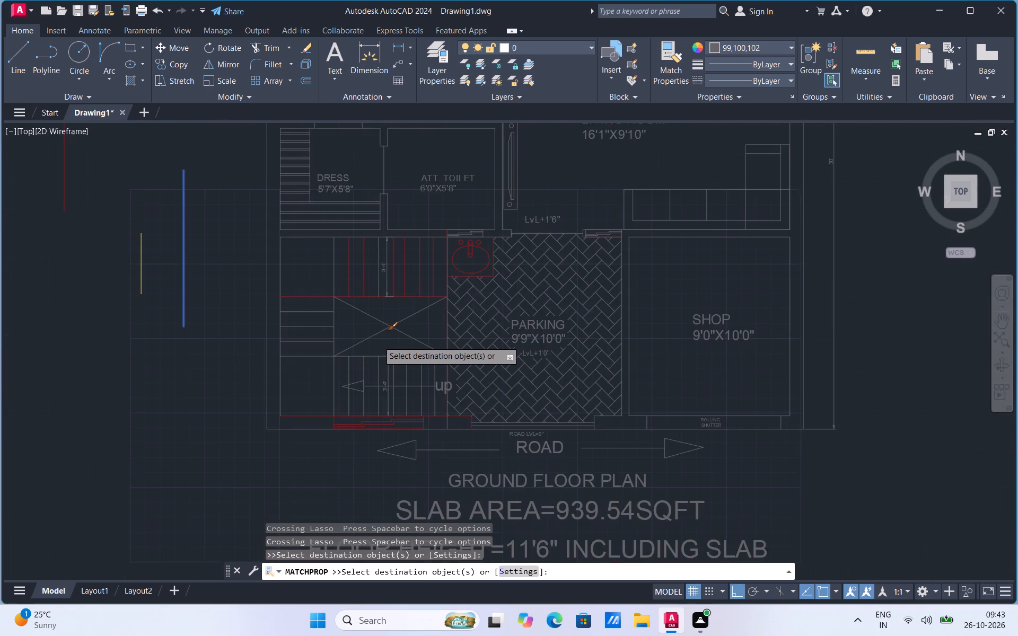
{"action": "scroll", "coordinate": [410, 486], "scroll_direction": "up", "scroll_amount": 1}
{"action": "scroll", "coordinate": [400, 397], "scroll_direction": "up", "scroll_amount": 1}
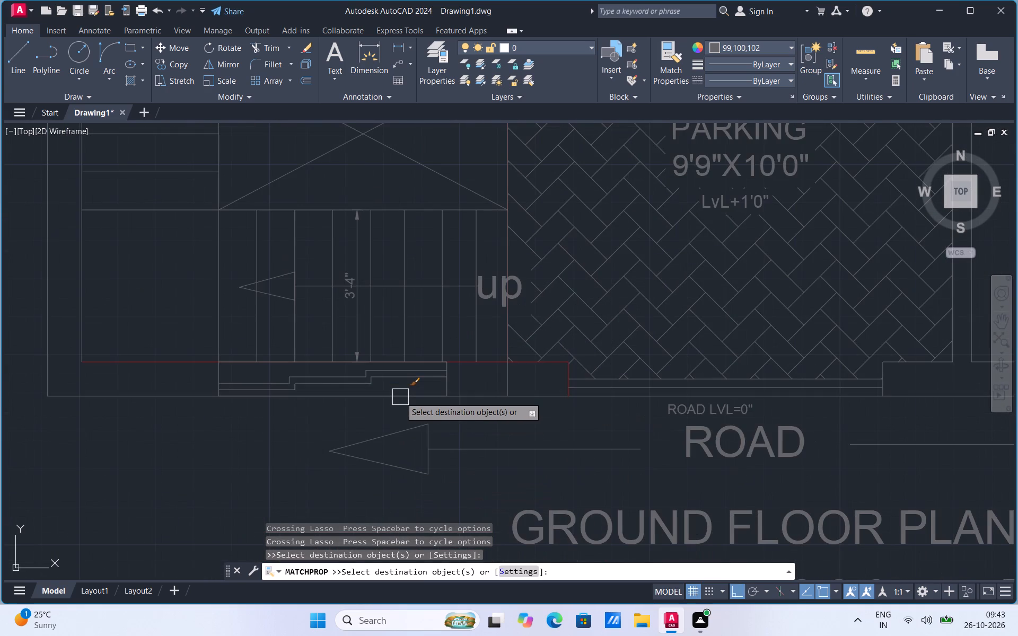
{"action": "left_click", "coordinate": [396, 376]}
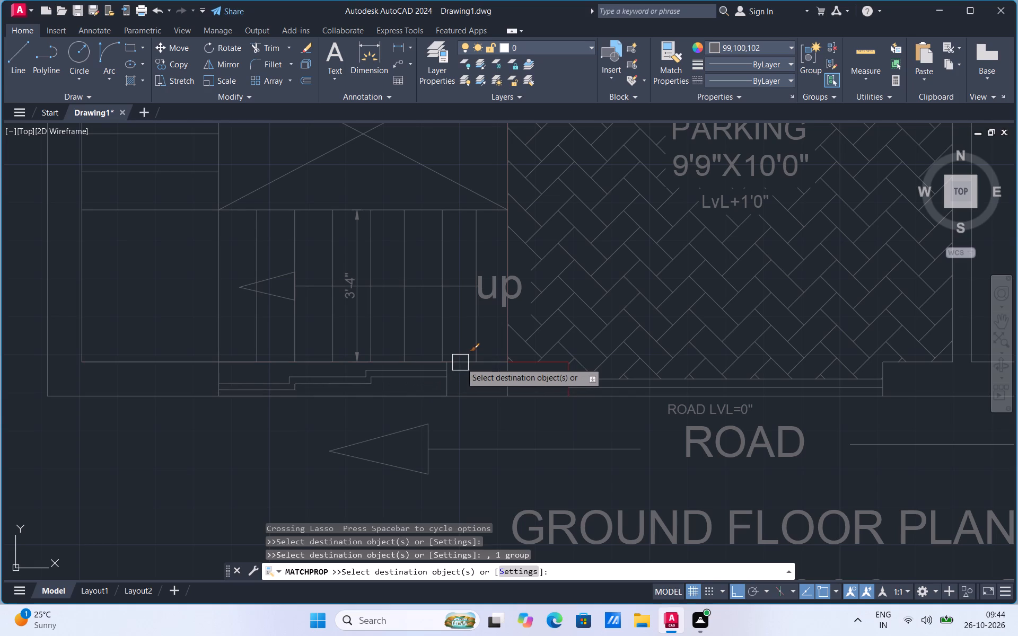
{"action": "left_click_drag", "start_coordinate": [461, 363], "coordinate": [524, 366]}
{"action": "left_click_drag", "start_coordinate": [524, 366], "coordinate": [556, 378]}
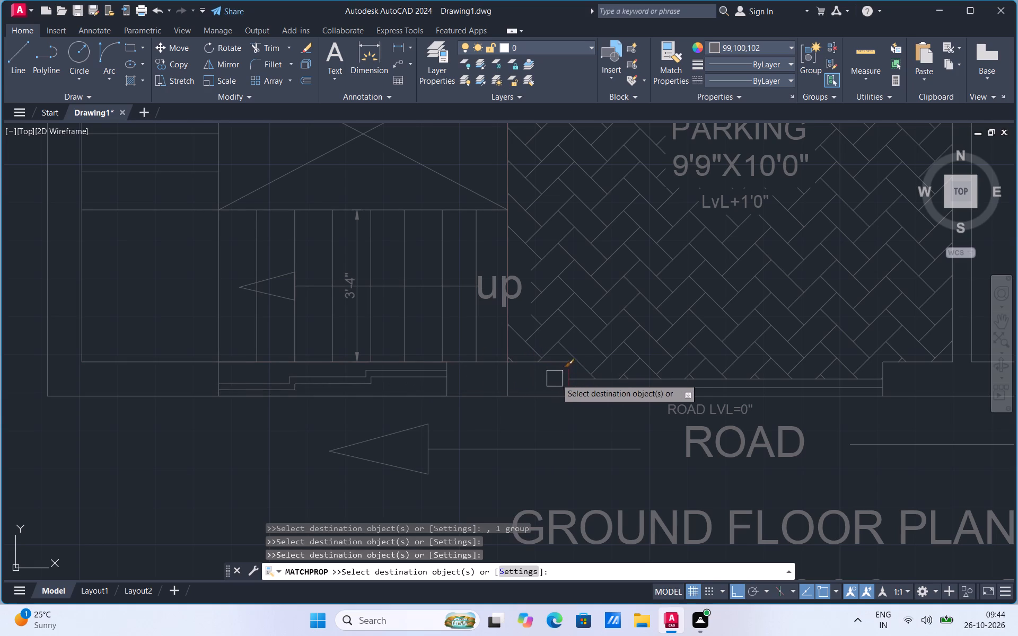
{"action": "left_click_drag", "start_coordinate": [556, 378], "coordinate": [568, 374]}
{"action": "left_click", "coordinate": [568, 374]}
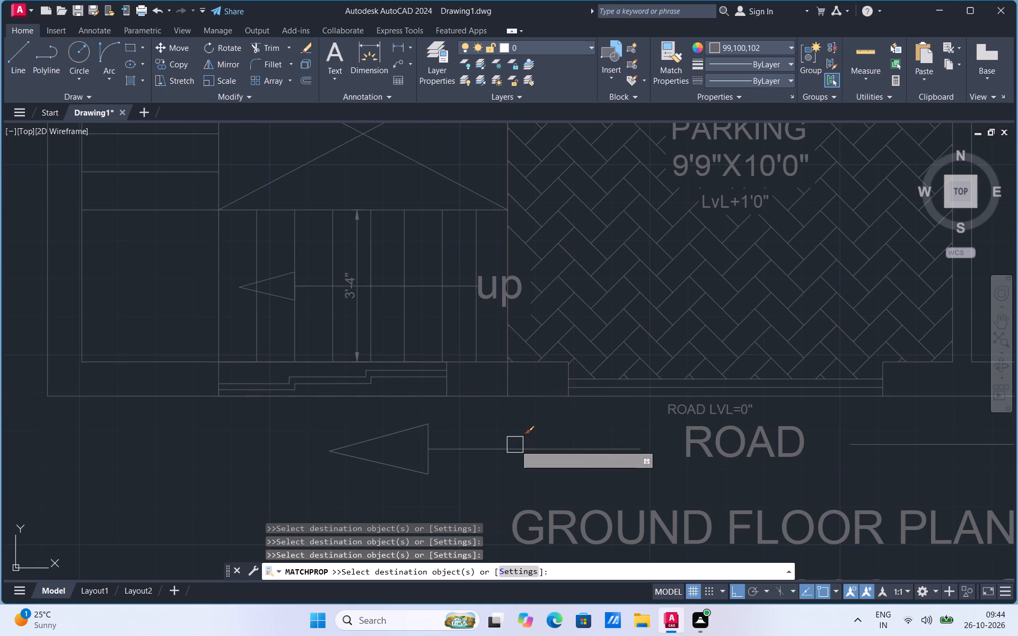
Apply the grey properties to the upper stair flight's bottom edge line and its remaining tread lines.
{"action": "scroll", "coordinate": [508, 449], "scroll_direction": "down", "scroll_amount": 2}
{"action": "scroll", "coordinate": [487, 226], "scroll_direction": "up", "scroll_amount": 2}
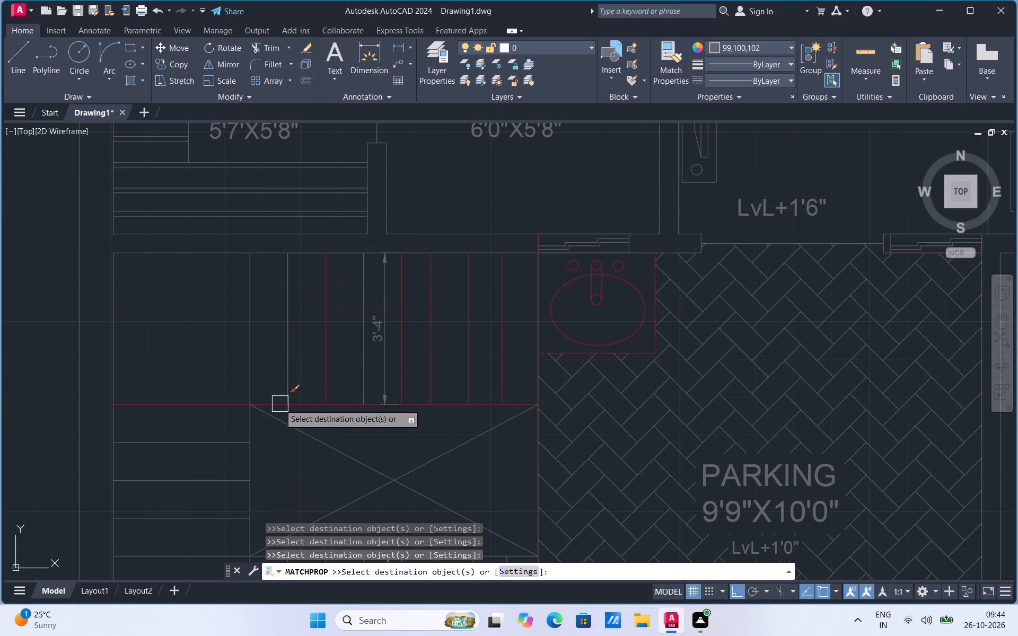
{"action": "left_click_drag", "start_coordinate": [213, 403], "coordinate": [285, 361]}
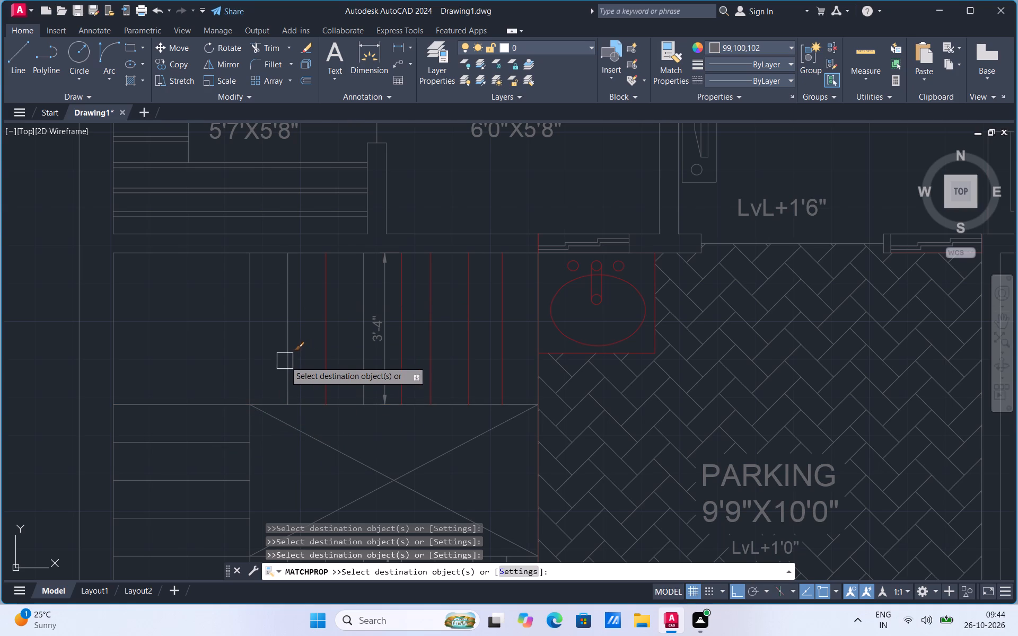
{"action": "left_click_drag", "start_coordinate": [285, 361], "coordinate": [328, 356]}
{"action": "left_click_drag", "start_coordinate": [328, 356], "coordinate": [403, 330]}
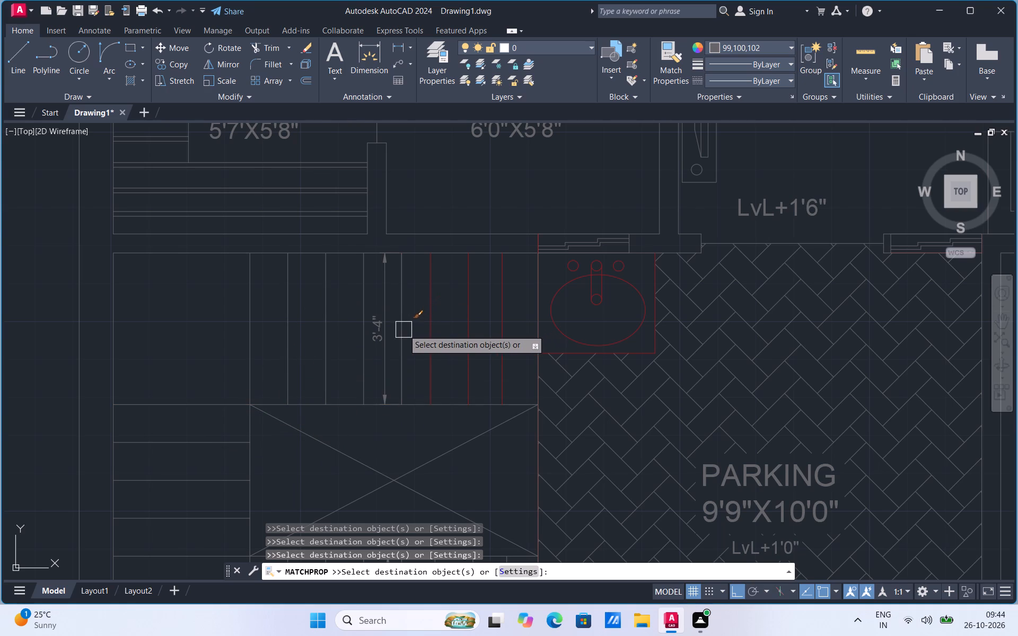
{"action": "left_click_drag", "start_coordinate": [403, 330], "coordinate": [403, 330]}
{"action": "left_click_drag", "start_coordinate": [403, 330], "coordinate": [431, 339]}
{"action": "left_click_drag", "start_coordinate": [431, 339], "coordinate": [470, 339]}
{"action": "left_click_drag", "start_coordinate": [470, 339], "coordinate": [497, 339]}
{"action": "left_click_drag", "start_coordinate": [497, 339], "coordinate": [557, 315]}
Apply the grey properties to the washbasin's oval bowl, its counter edges and the edge of the stepped window above it.
{"action": "left_click_drag", "start_coordinate": [557, 315], "coordinate": [536, 277]}
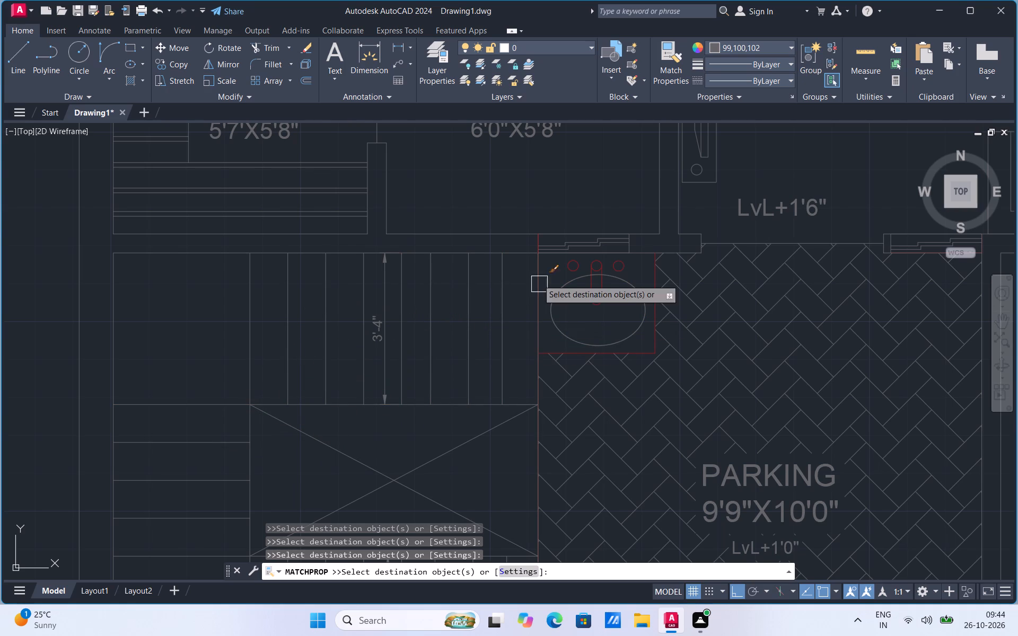
{"action": "left_click_drag", "start_coordinate": [536, 277], "coordinate": [533, 233]}
{"action": "left_click_drag", "start_coordinate": [533, 233], "coordinate": [536, 275]}
{"action": "left_click_drag", "start_coordinate": [536, 275], "coordinate": [577, 351]}
{"action": "left_click", "coordinate": [577, 351]}
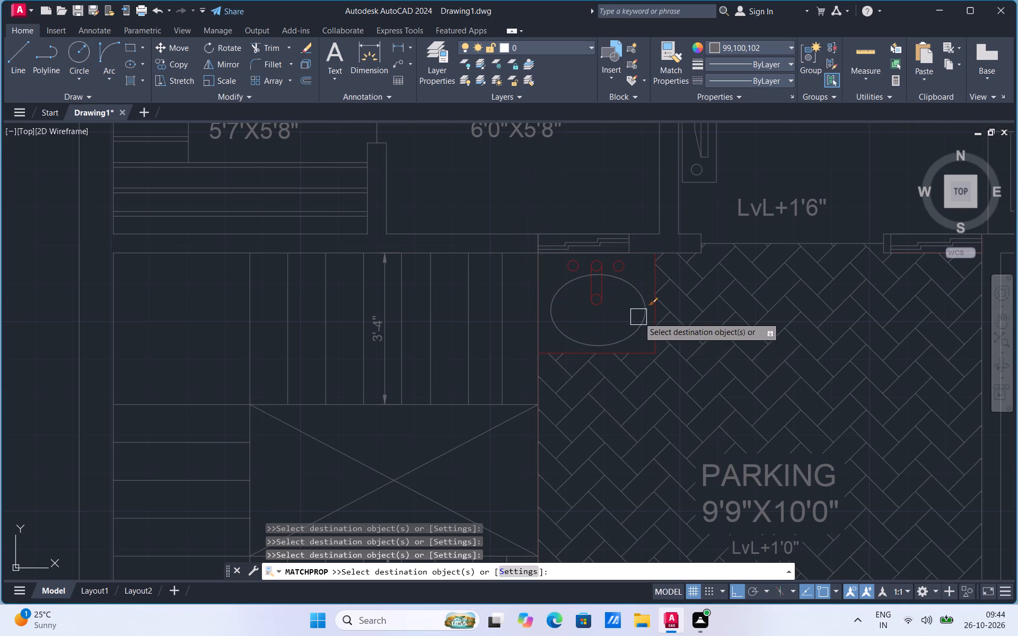
{"action": "left_click_drag", "start_coordinate": [653, 280], "coordinate": [634, 321]}
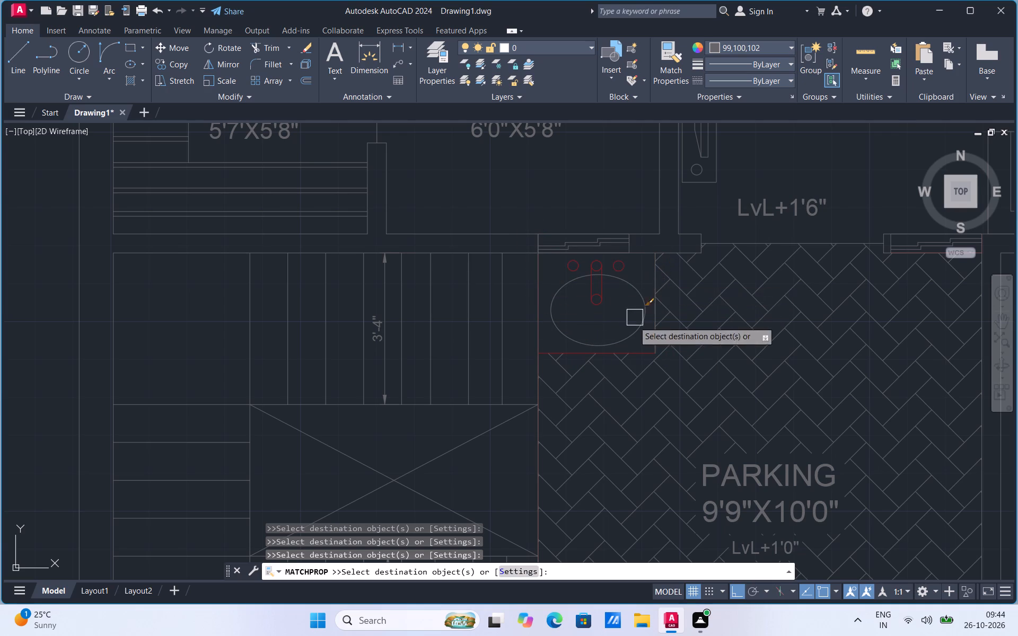
{"action": "left_click_drag", "start_coordinate": [634, 321], "coordinate": [643, 353]}
{"action": "left_click_drag", "start_coordinate": [643, 353], "coordinate": [607, 285]}
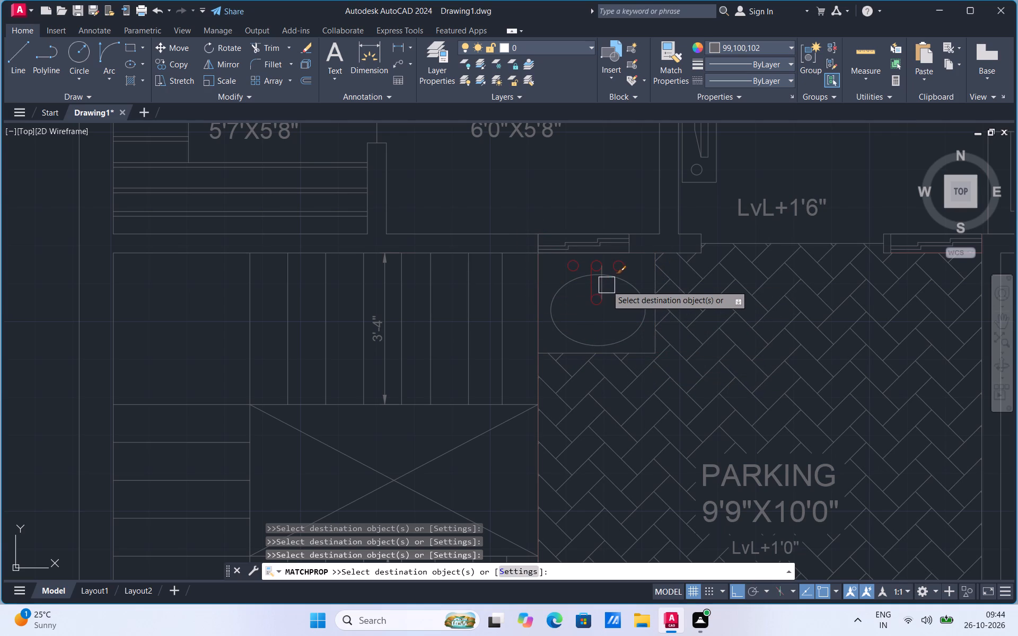
Apply the grey properties to the washbasin's tap: the spout lines, its end circles and the two side knobs.
{"action": "left_click_drag", "start_coordinate": [607, 285], "coordinate": [590, 281]}
{"action": "left_click_drag", "start_coordinate": [590, 281], "coordinate": [633, 262]}
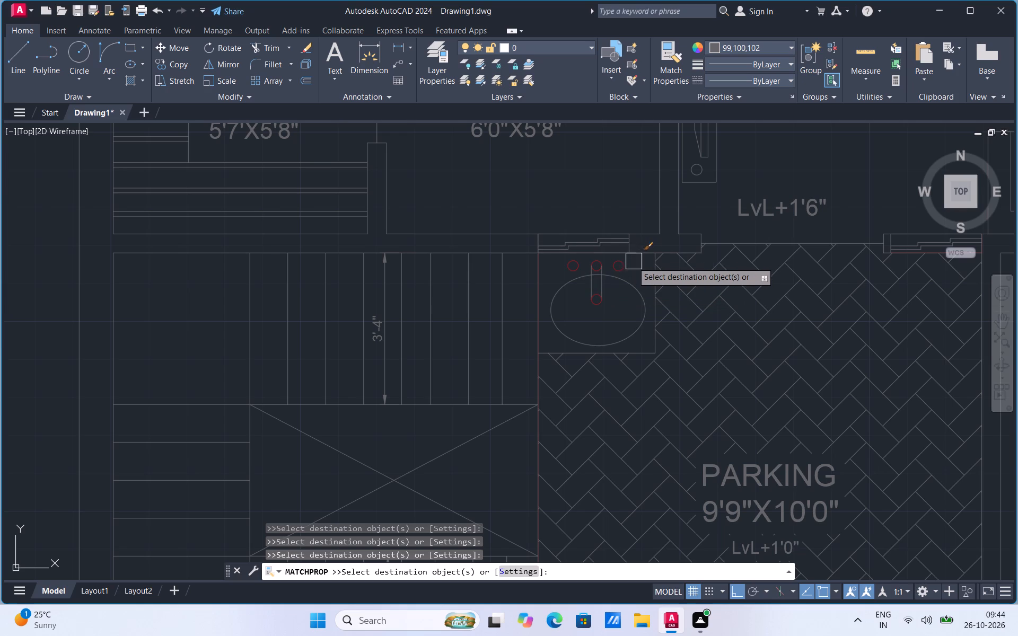
{"action": "left_click_drag", "start_coordinate": [633, 262], "coordinate": [626, 266]}
{"action": "left_click", "coordinate": [626, 266]}
{"action": "left_click_drag", "start_coordinate": [581, 259], "coordinate": [592, 259]}
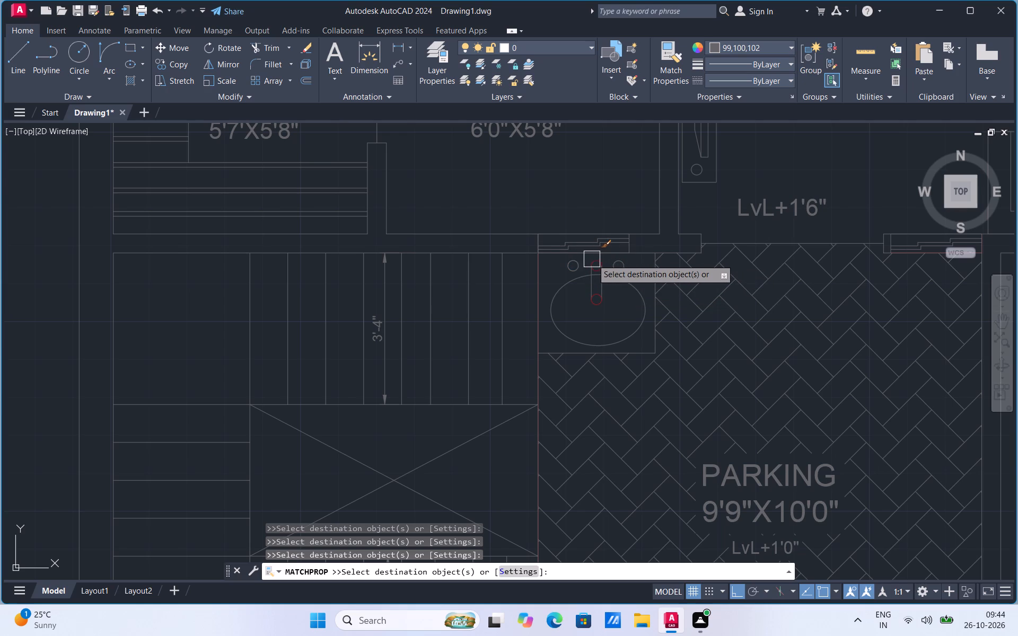
{"action": "left_click_drag", "start_coordinate": [592, 259], "coordinate": [593, 259]}
{"action": "left_click", "coordinate": [593, 259]}
{"action": "left_click_drag", "start_coordinate": [603, 259], "coordinate": [595, 312]}
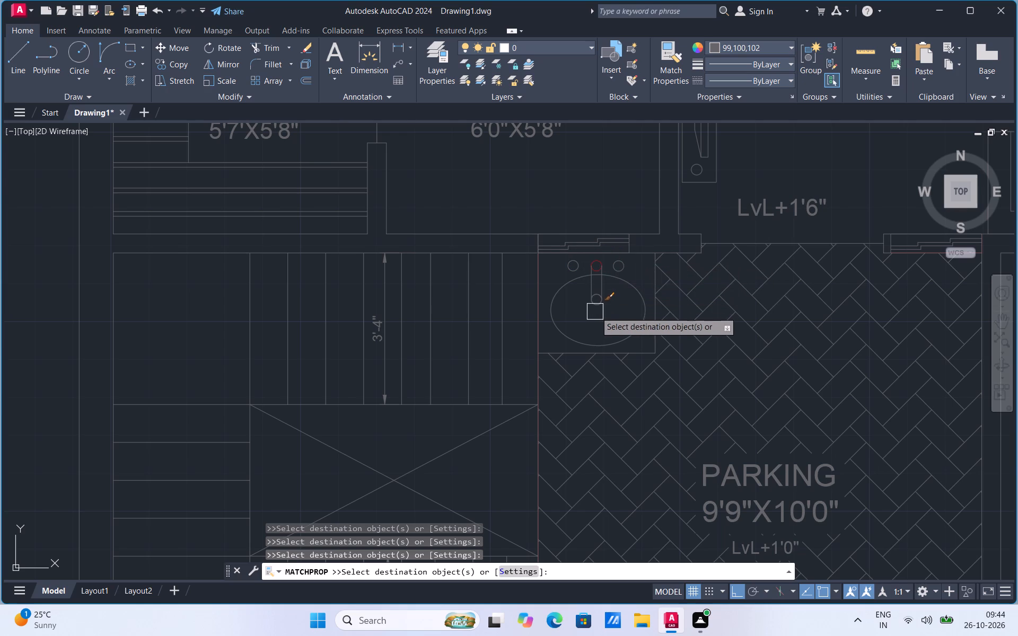
{"action": "left_click_drag", "start_coordinate": [595, 312], "coordinate": [599, 311]}
{"action": "left_click_drag", "start_coordinate": [599, 311], "coordinate": [597, 276]}
{"action": "left_click", "coordinate": [597, 276]}
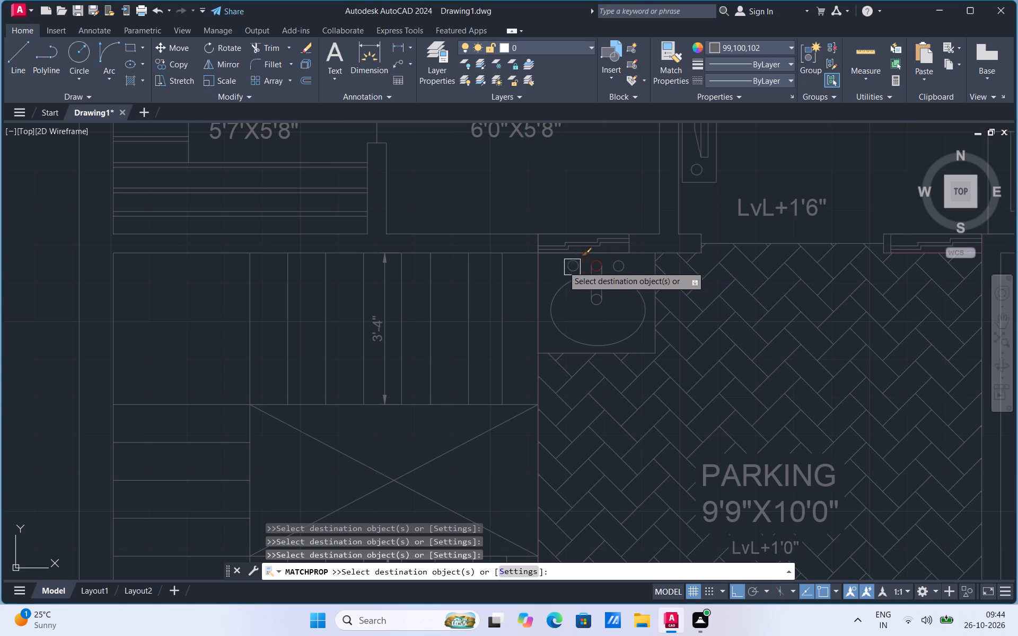
{"action": "left_click_drag", "start_coordinate": [537, 287], "coordinate": [598, 256]}
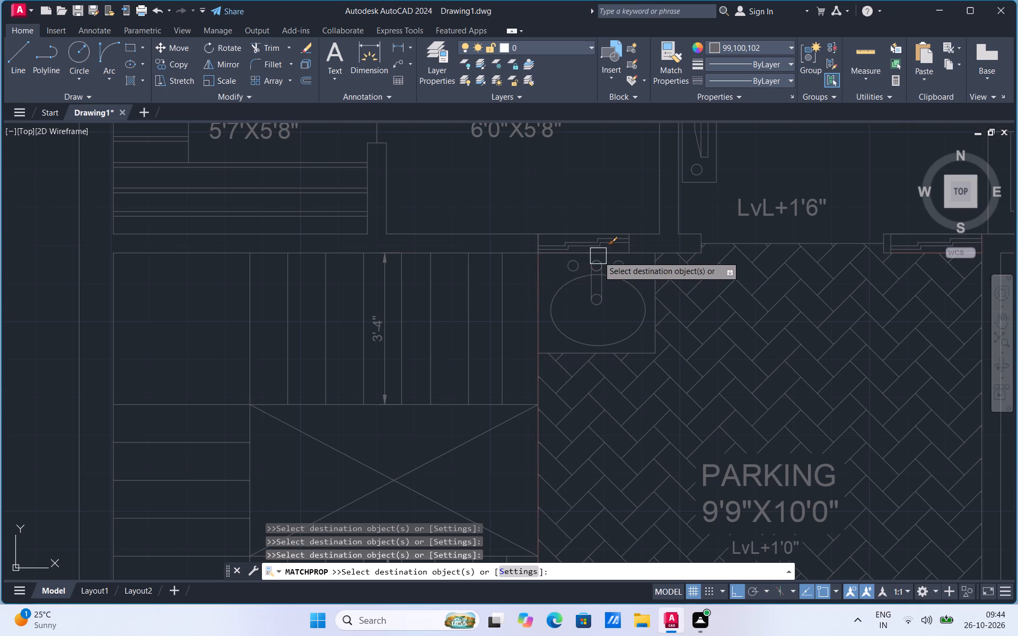
{"action": "left_click_drag", "start_coordinate": [598, 256], "coordinate": [604, 257]}
{"action": "left_click", "coordinate": [604, 257]}
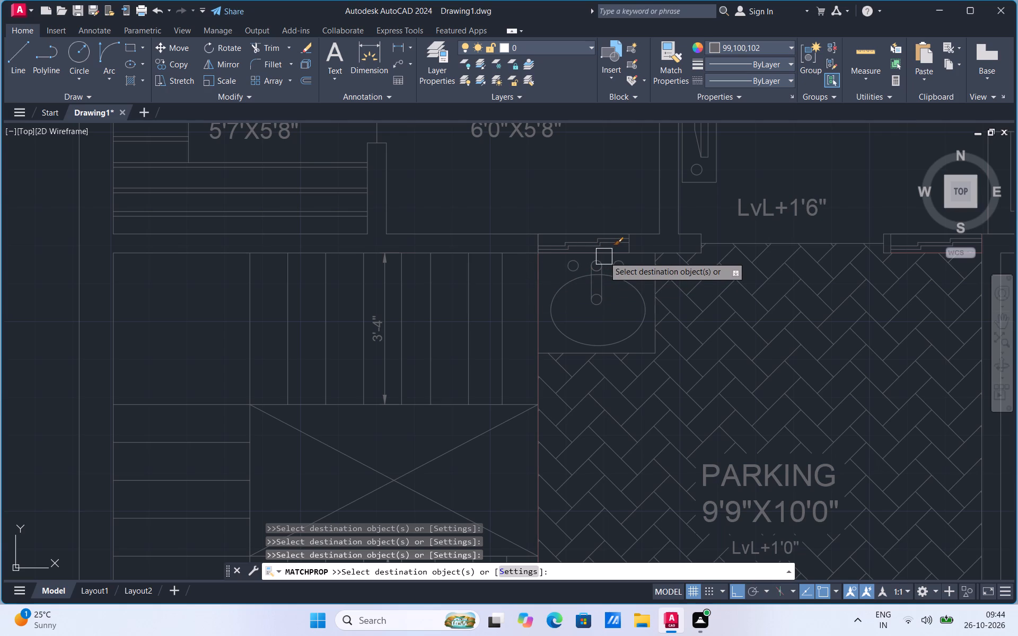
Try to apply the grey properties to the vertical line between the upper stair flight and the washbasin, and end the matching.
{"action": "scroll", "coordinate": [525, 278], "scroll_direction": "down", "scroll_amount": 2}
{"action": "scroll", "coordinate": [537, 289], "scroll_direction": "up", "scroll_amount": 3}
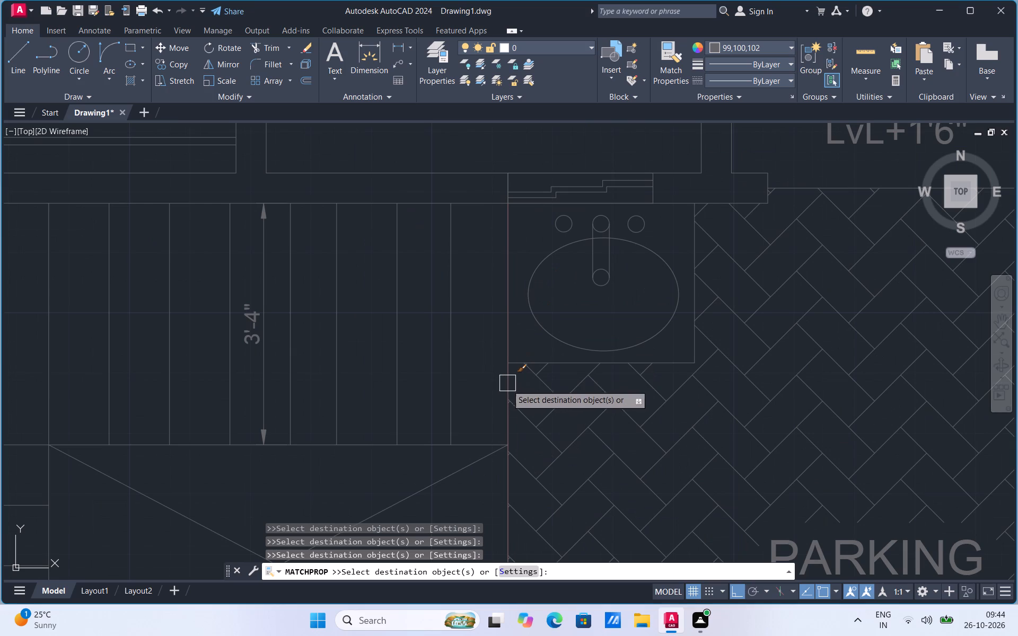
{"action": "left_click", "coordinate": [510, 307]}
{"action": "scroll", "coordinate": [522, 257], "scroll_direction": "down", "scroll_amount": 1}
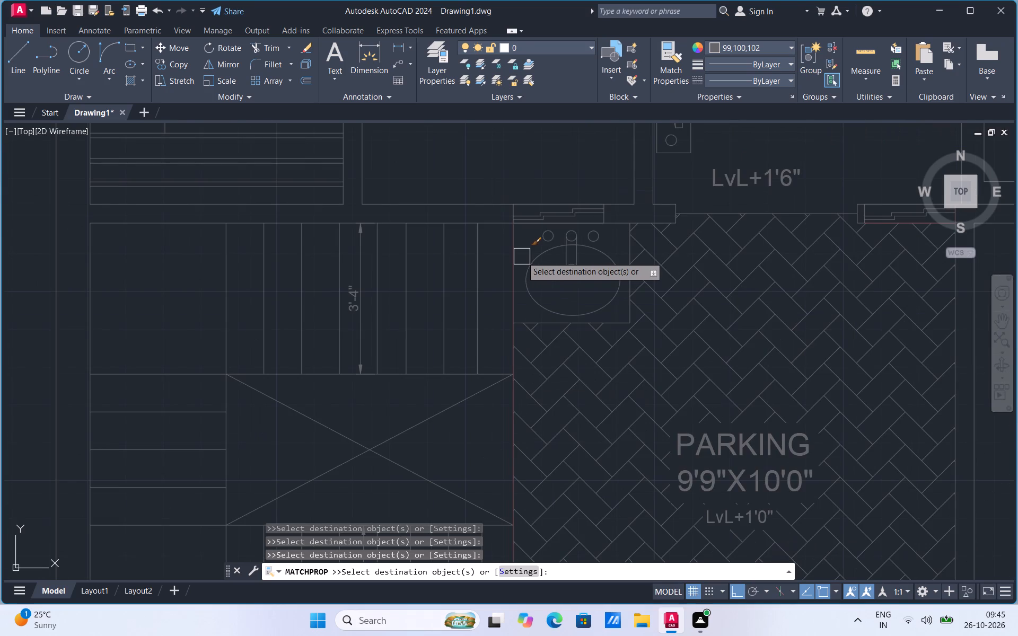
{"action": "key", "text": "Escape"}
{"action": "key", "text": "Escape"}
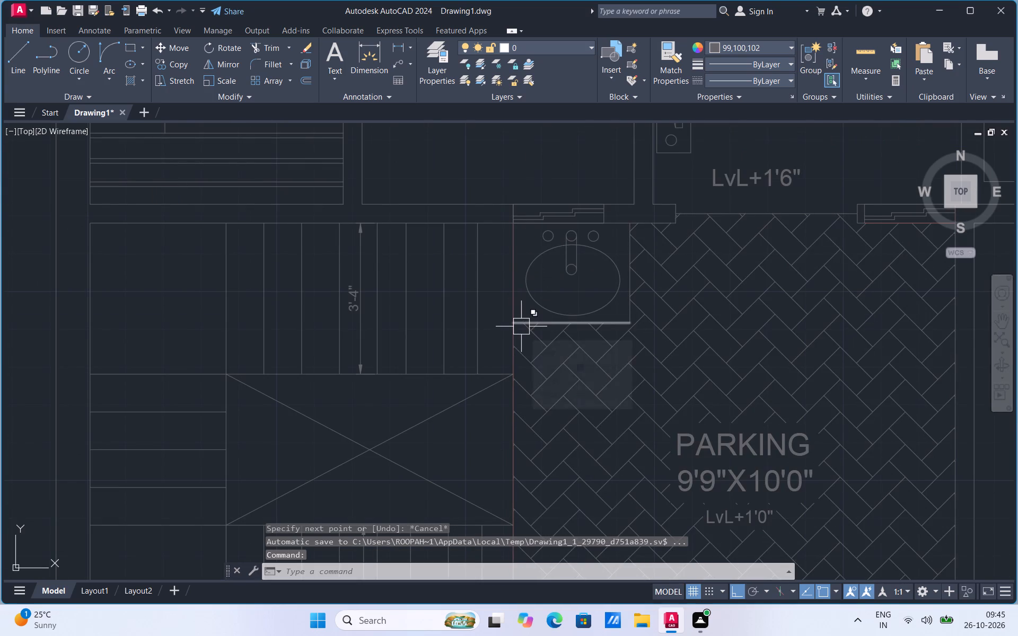
Delete the two overlapping vertical lines separating the staircase from the washbasin and parking.
{"action": "scroll", "coordinate": [530, 315], "scroll_direction": "up", "scroll_amount": 1}
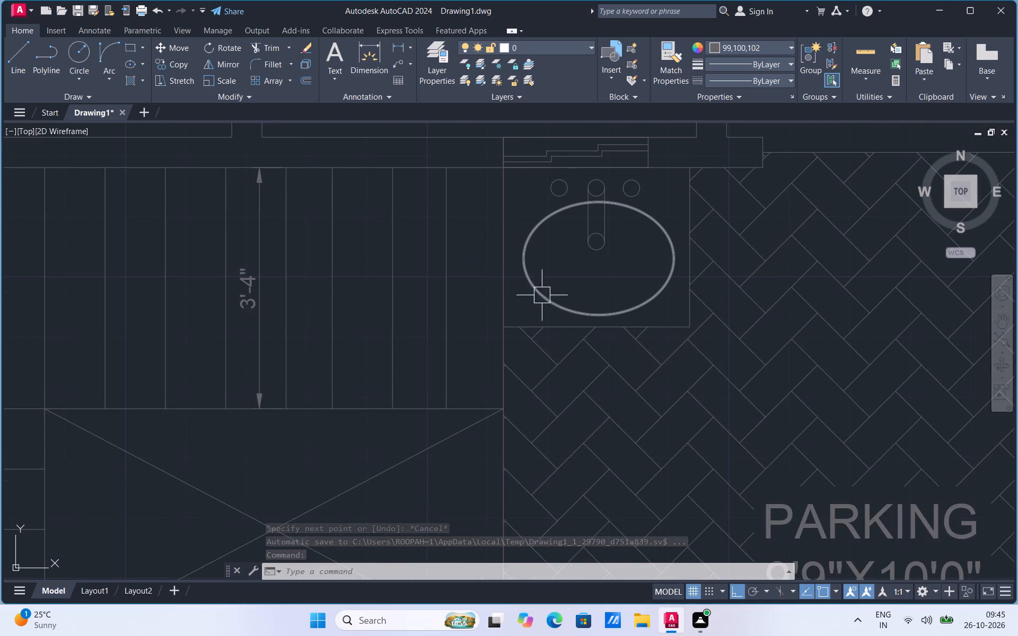
{"action": "left_click", "coordinate": [510, 269]}
{"action": "key", "text": "Delete"}
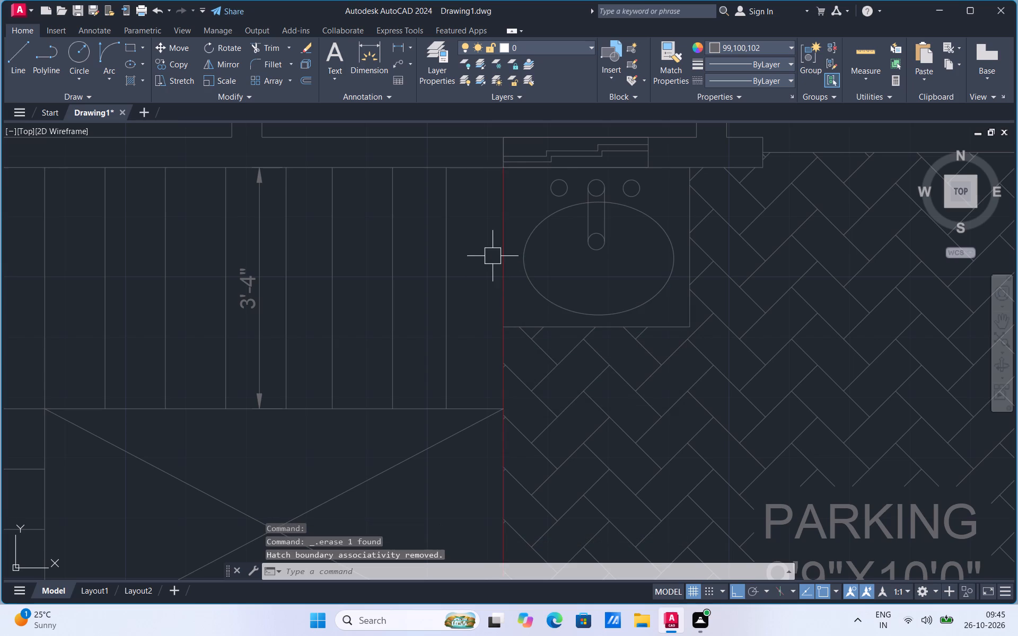
{"action": "left_click", "coordinate": [498, 249]}
{"action": "key", "text": "Delete"}
Draw a new grey vertical line from the wall corner by the washbasin down to the front wall, between stairs and parking.
{"action": "left_click", "coordinate": [24, 69]}
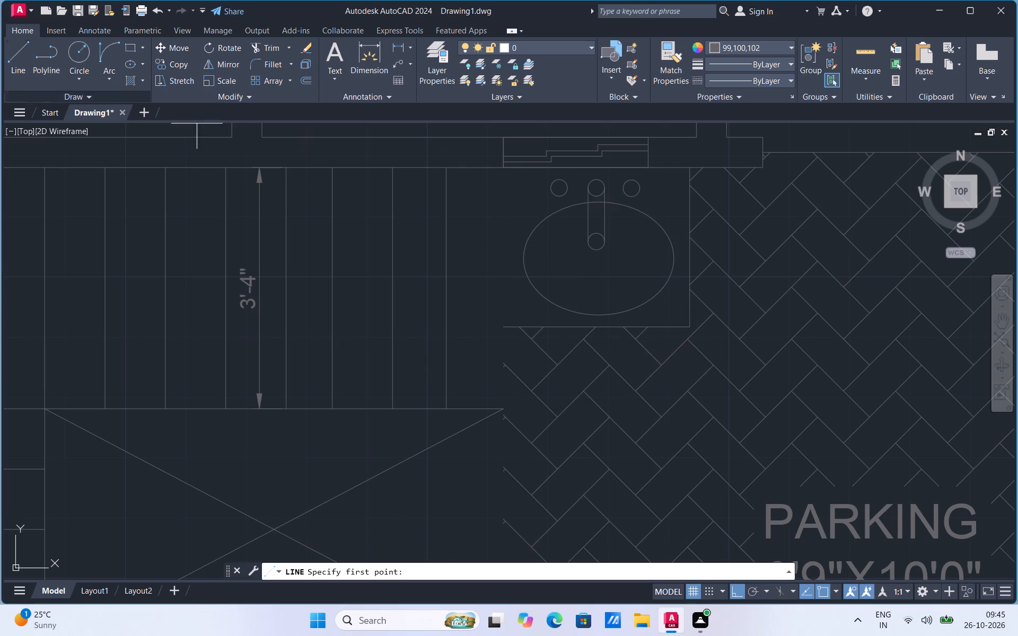
{"action": "left_click", "coordinate": [504, 169]}
{"action": "scroll", "coordinate": [504, 169], "scroll_direction": "down", "scroll_amount": 2}
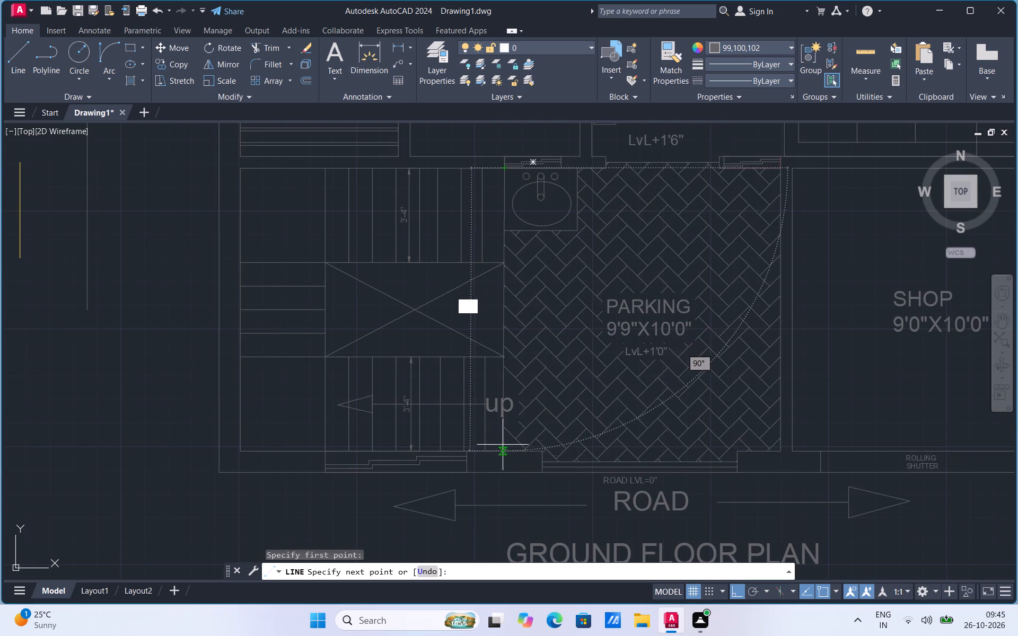
{"action": "left_click", "coordinate": [504, 454]}
{"action": "key", "text": "Escape"}
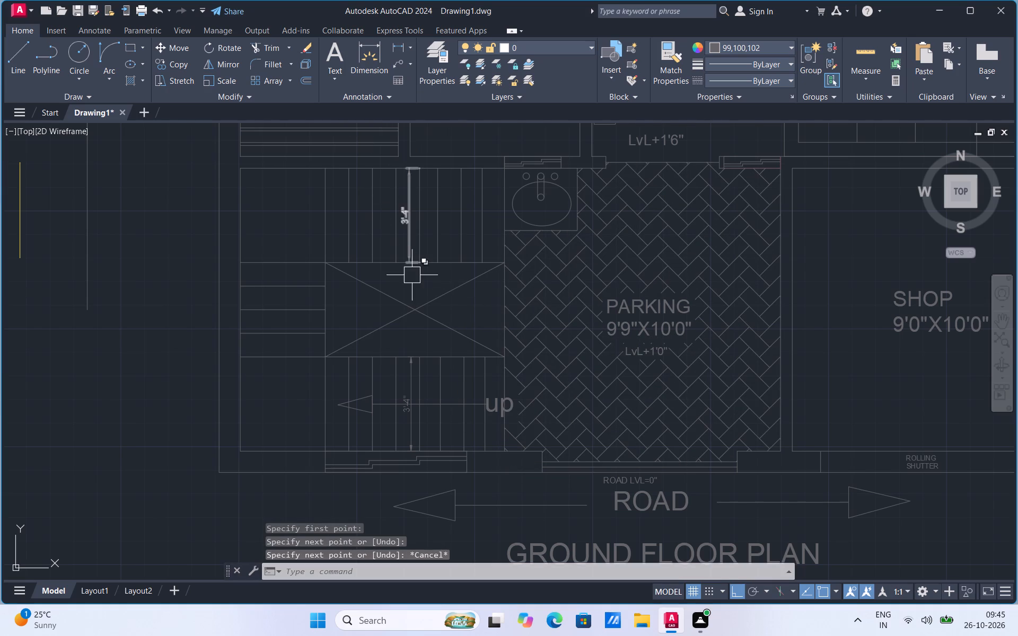
Set the current colour to white (255,255,255) and draw a vertical sample line beside the staircase, outside the plan.
{"action": "left_click", "coordinate": [712, 45]}
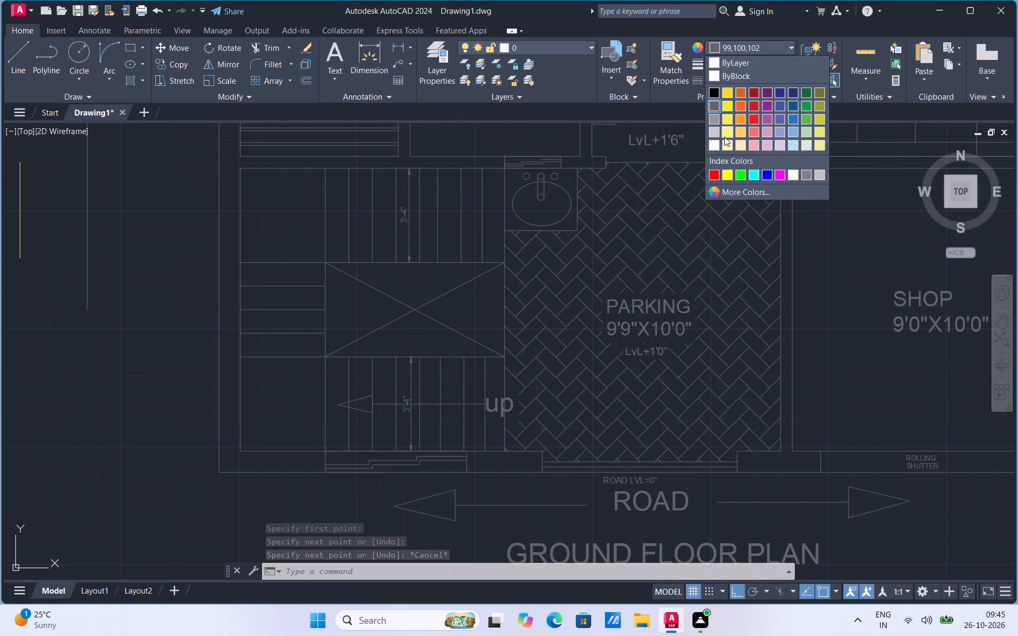
{"action": "left_click", "coordinate": [715, 148]}
{"action": "left_click", "coordinate": [12, 64]}
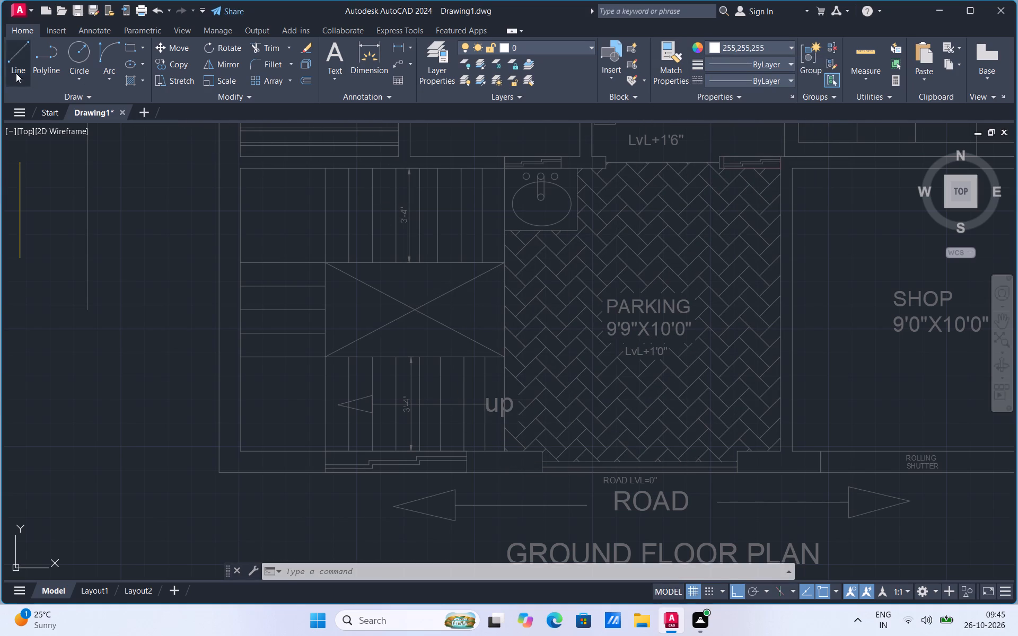
{"action": "left_click", "coordinate": [126, 327]}
{"action": "left_click", "coordinate": [131, 233]}
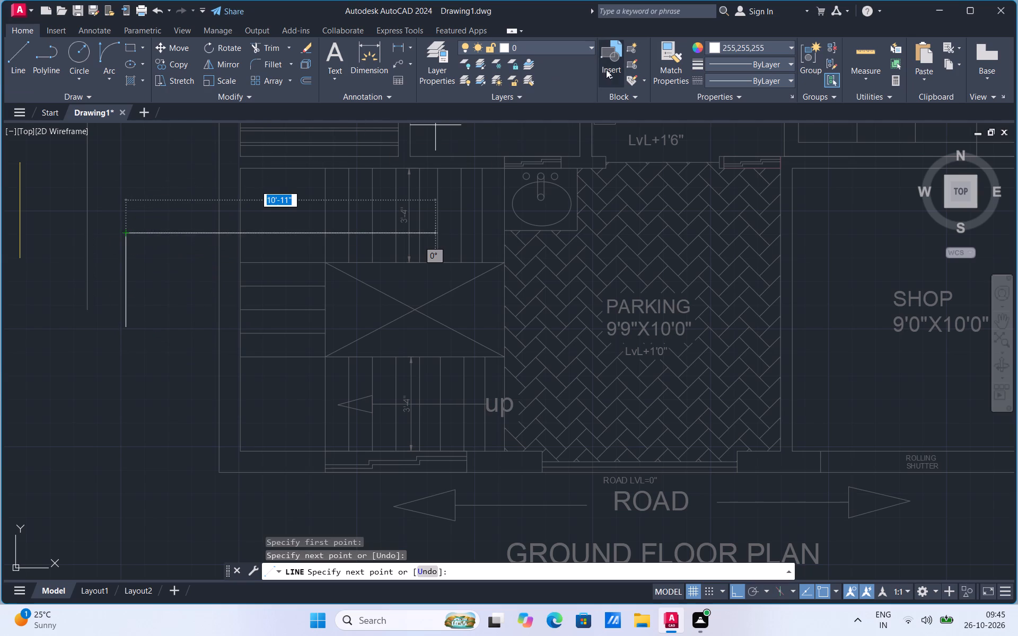
Match properties from the white sample line to the plan's top dimension, outer wall outline, bedroom's two outer-side wall lines and TV unit.
{"action": "left_click", "coordinate": [668, 75]}
{"action": "left_click", "coordinate": [129, 285]}
{"action": "scroll", "coordinate": [290, 348], "scroll_direction": "down", "scroll_amount": 1}
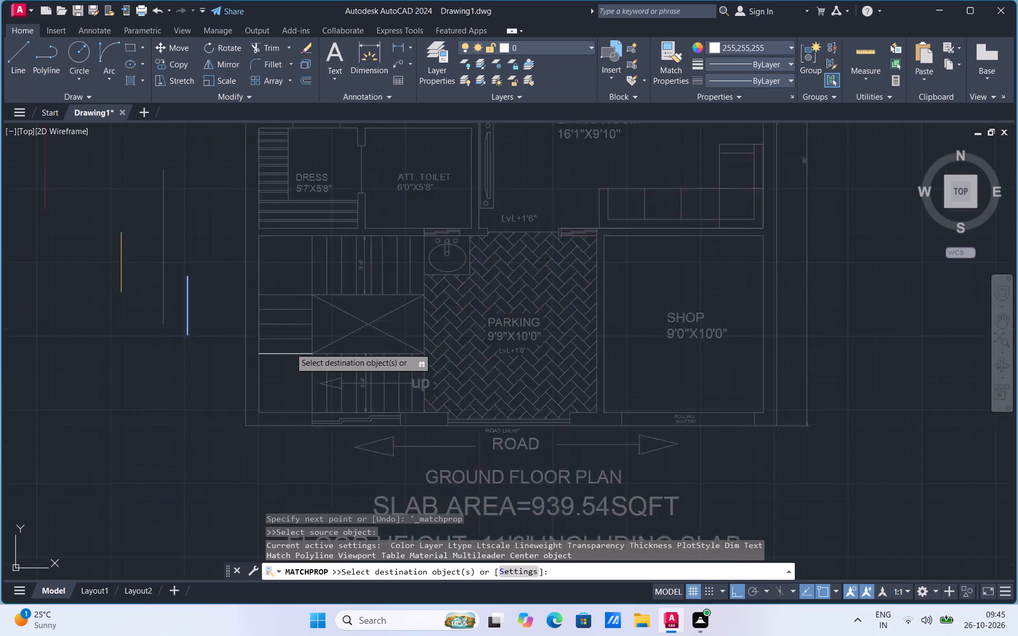
{"action": "scroll", "coordinate": [290, 348], "scroll_direction": "down", "scroll_amount": 2}
{"action": "scroll", "coordinate": [303, 144], "scroll_direction": "up", "scroll_amount": 1}
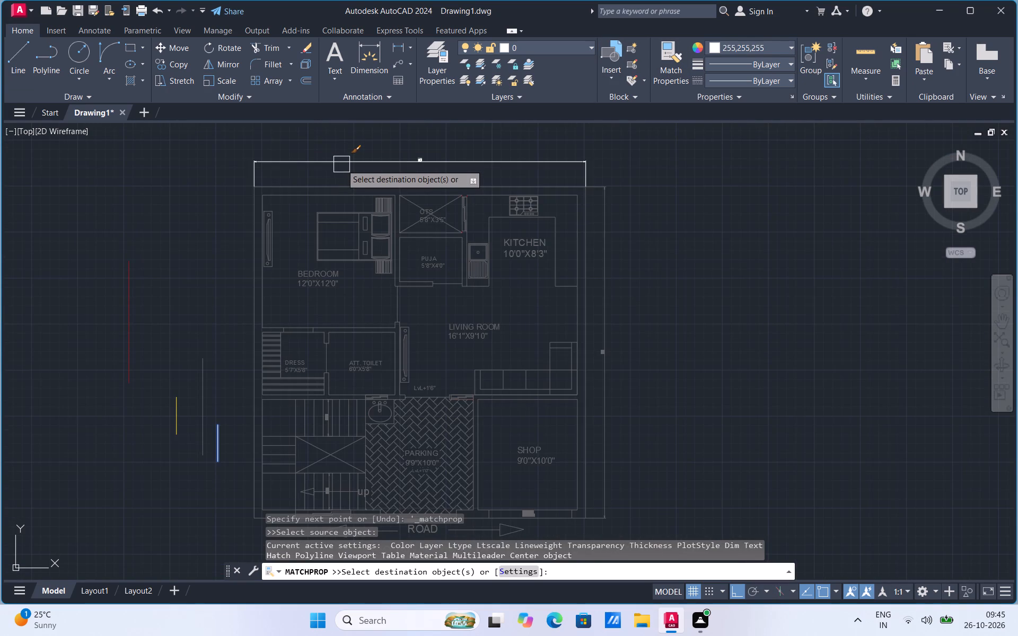
{"action": "left_click", "coordinate": [341, 164]}
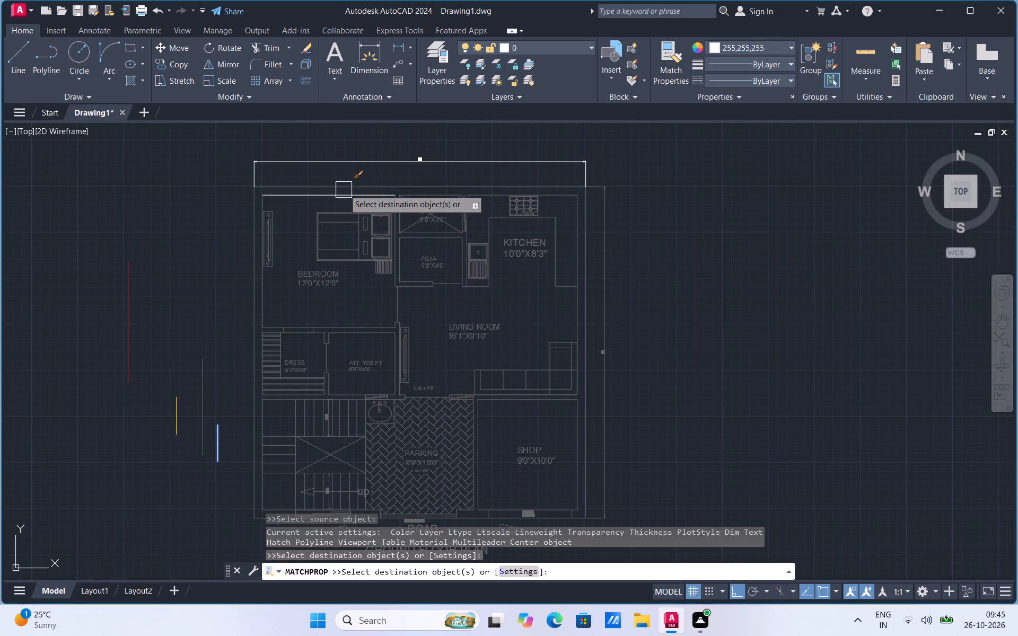
{"action": "left_click_drag", "start_coordinate": [344, 184], "coordinate": [321, 200]}
{"action": "left_click_drag", "start_coordinate": [321, 200], "coordinate": [277, 245]}
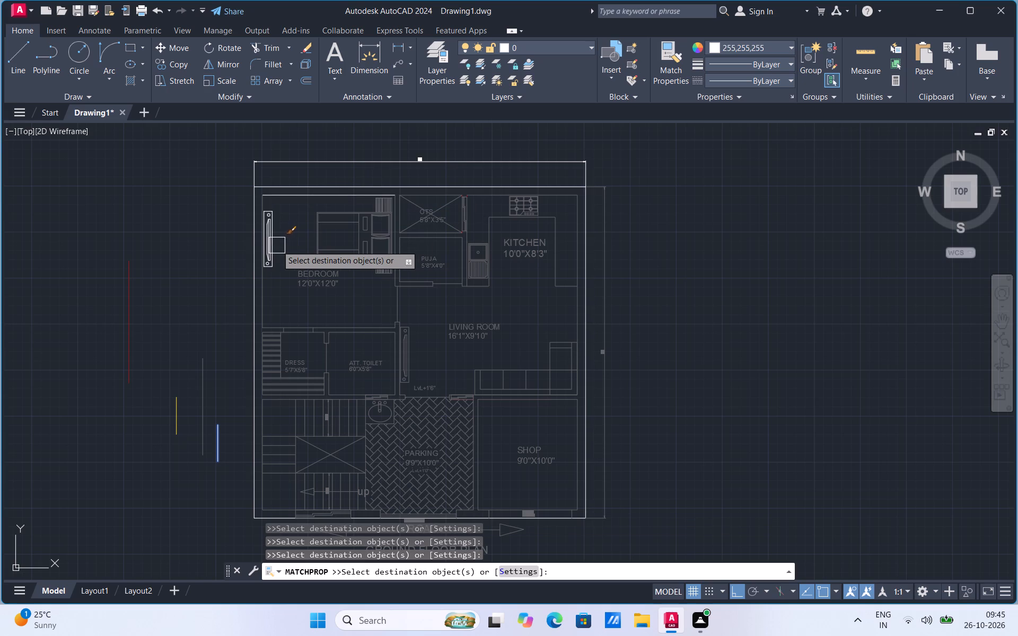
{"action": "left_click_drag", "start_coordinate": [277, 245], "coordinate": [259, 291]}
{"action": "left_click", "coordinate": [259, 291]}
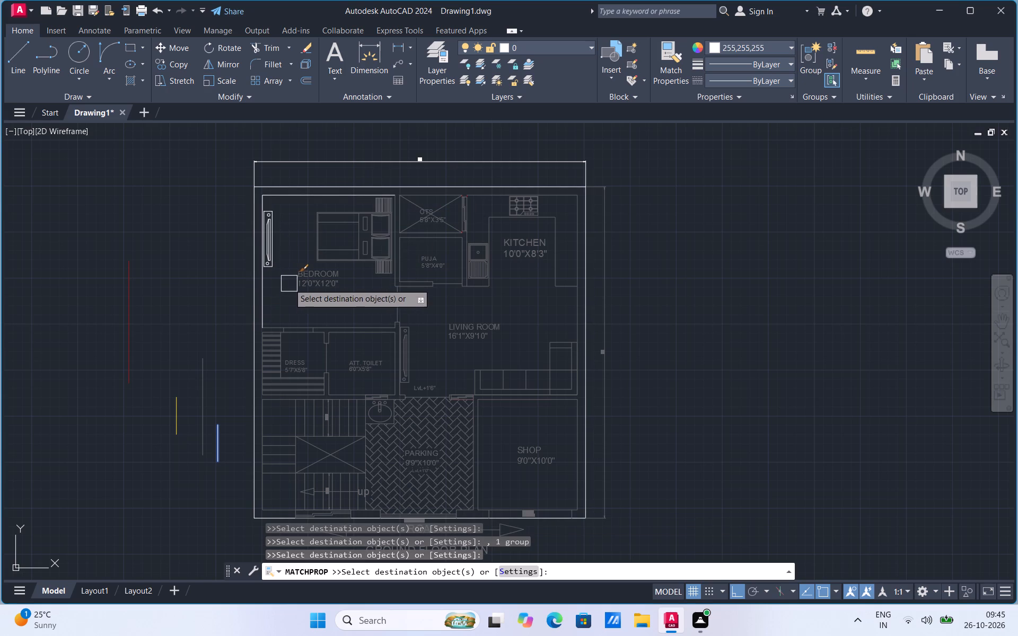
Apply the white properties to the bed, bedside tables, wall jog between dress and toilet, and the BEDROOM 12'0"X12'0" label.
{"action": "left_click", "coordinate": [289, 282]}
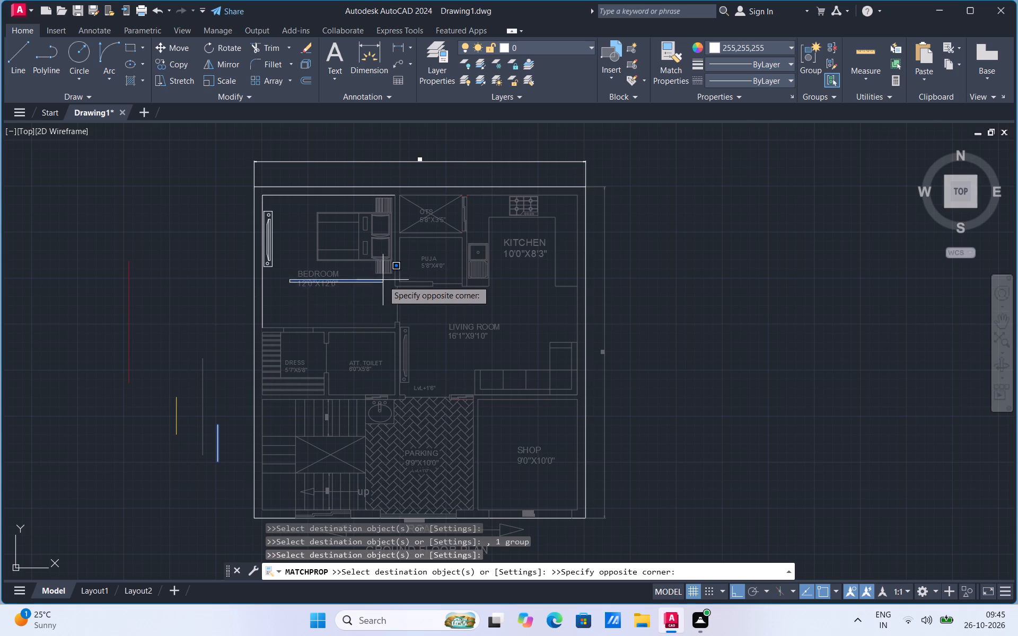
{"action": "left_click", "coordinate": [348, 347]}
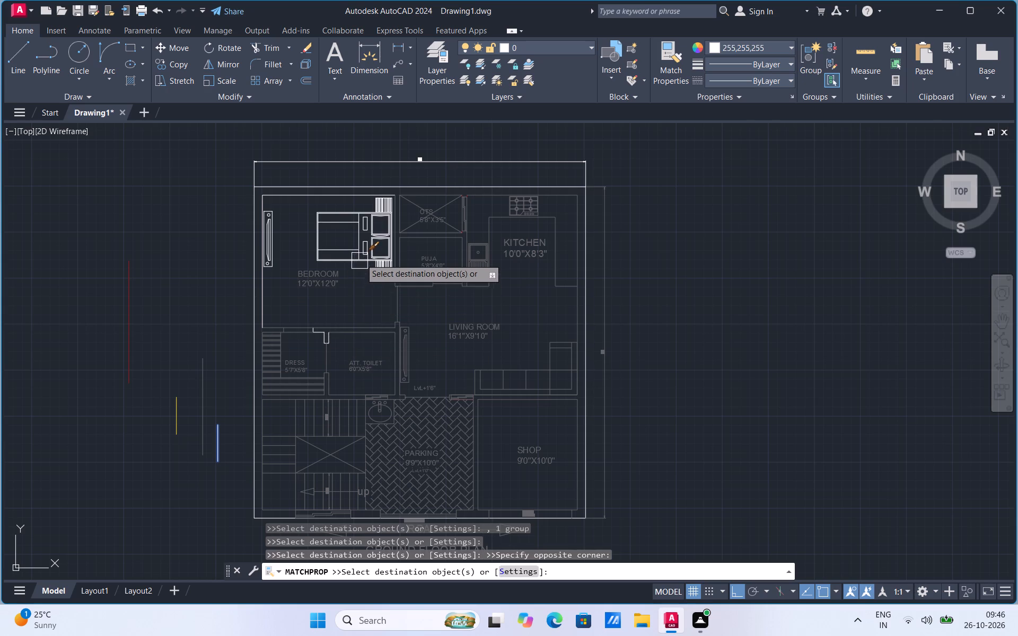
{"action": "scroll", "coordinate": [368, 240], "scroll_direction": "up", "scroll_amount": 3}
{"action": "scroll", "coordinate": [355, 341], "scroll_direction": "down", "scroll_amount": 1}
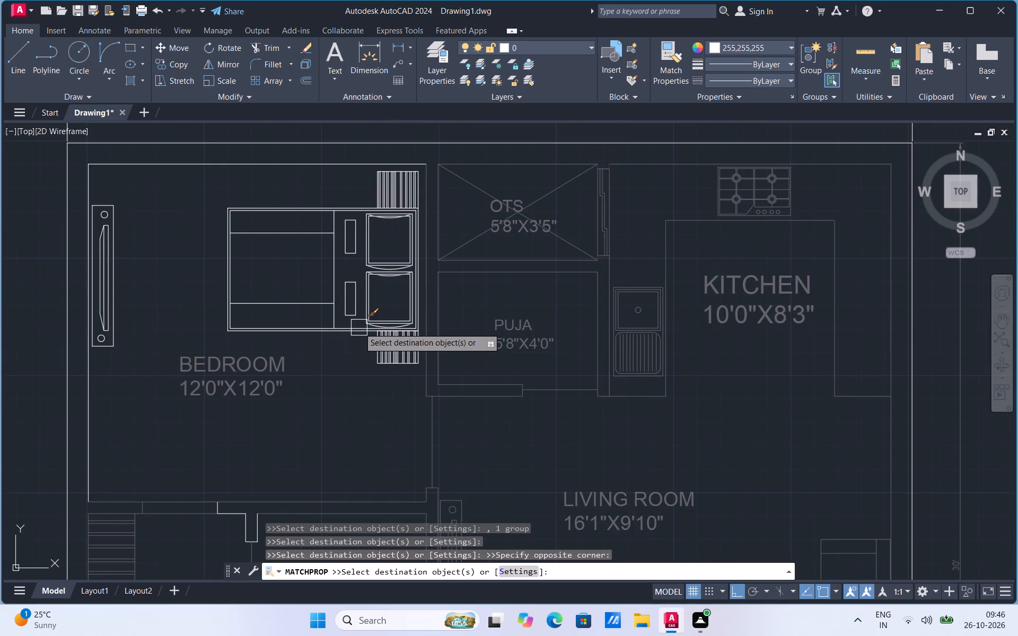
{"action": "left_click_drag", "start_coordinate": [359, 328], "coordinate": [252, 394]}
{"action": "left_click", "coordinate": [252, 394]}
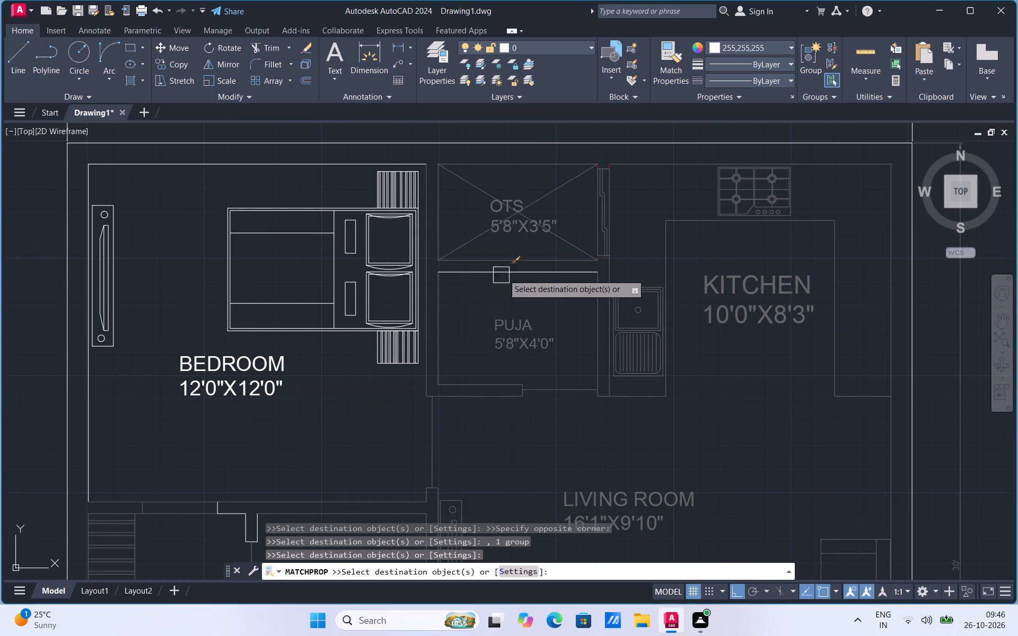
Apply the white properties to the OTS shaft's outline and its two crossing diagonals.
{"action": "left_click_drag", "start_coordinate": [514, 262], "coordinate": [473, 240]}
{"action": "left_click_drag", "start_coordinate": [473, 240], "coordinate": [469, 198]}
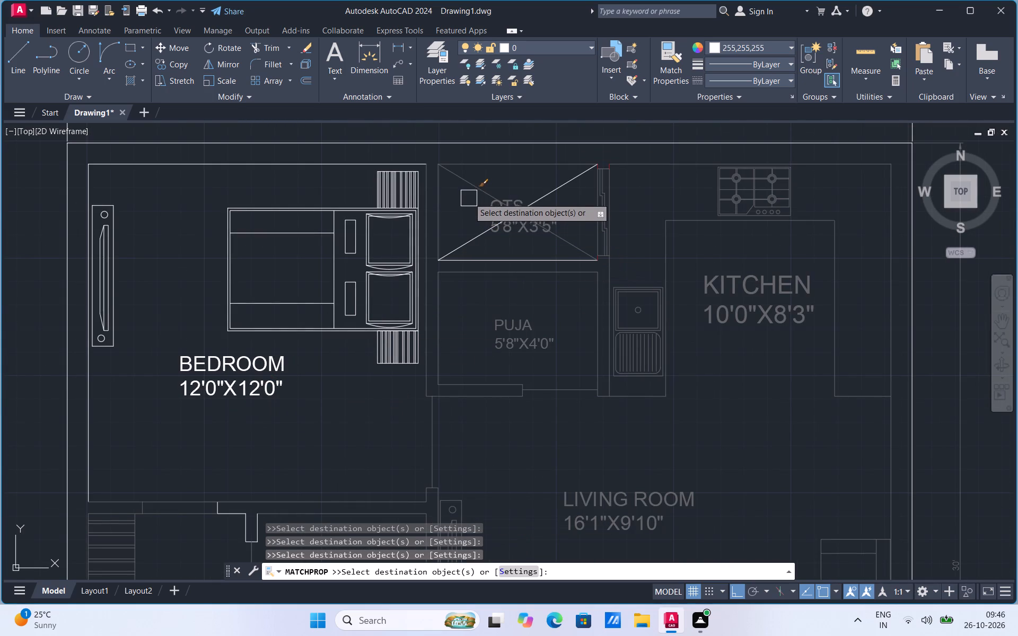
{"action": "left_click_drag", "start_coordinate": [469, 198], "coordinate": [469, 195]}
{"action": "left_click_drag", "start_coordinate": [474, 187], "coordinate": [484, 170]}
{"action": "left_click_drag", "start_coordinate": [484, 170], "coordinate": [442, 212]}
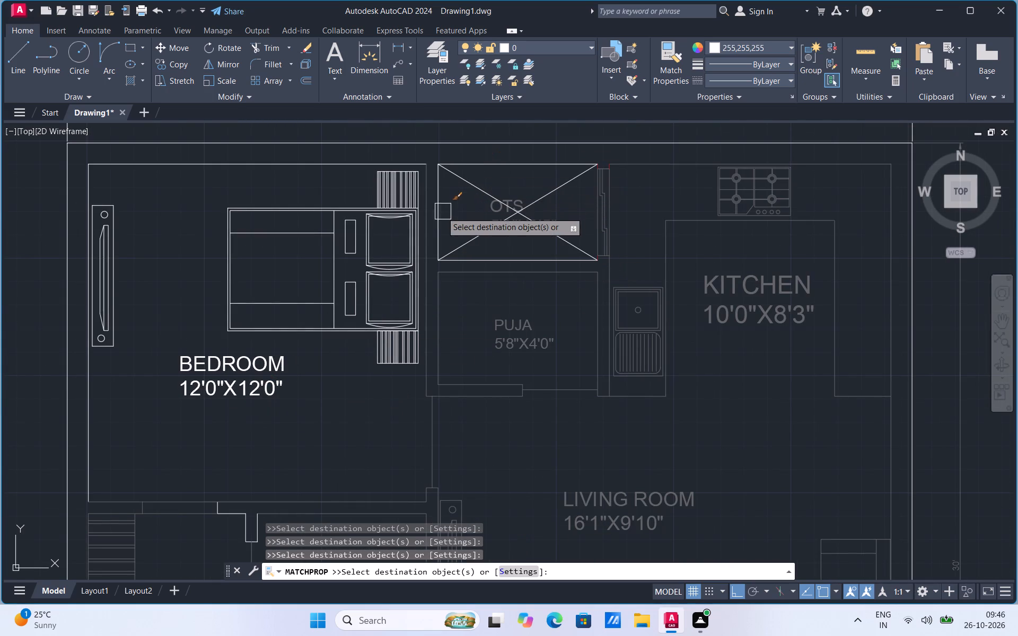
{"action": "left_click_drag", "start_coordinate": [442, 212], "coordinate": [437, 218]}
Apply the white properties to the wall lines between bedroom and OTS/PUJA, PUJA's upper wall line and the OTS 5'8"X3'5" label.
{"action": "left_click_drag", "start_coordinate": [437, 218], "coordinate": [424, 270]}
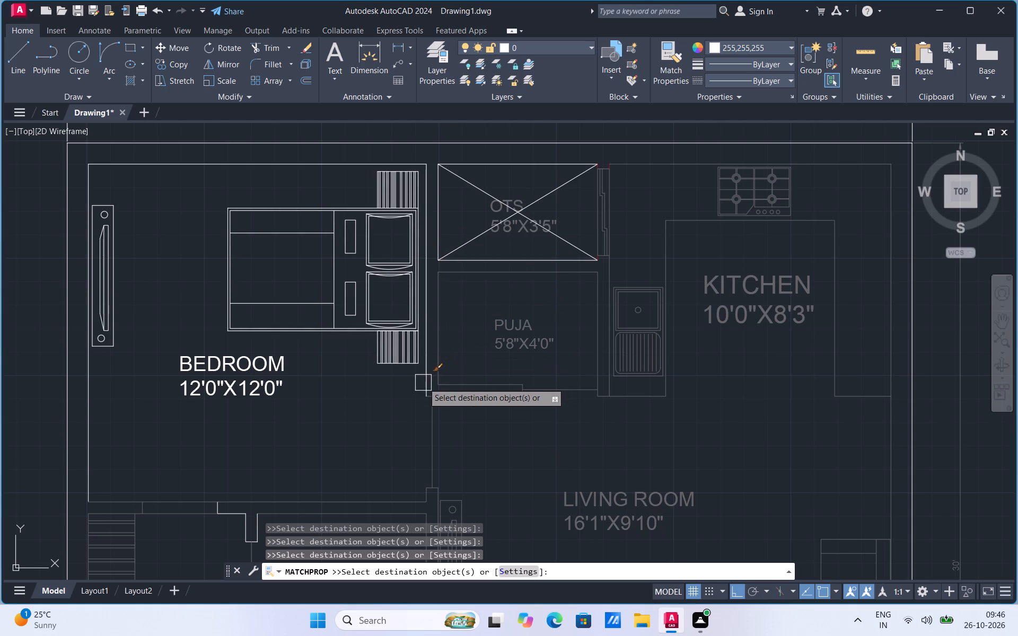
{"action": "left_click", "coordinate": [423, 383]}
{"action": "left_click_drag", "start_coordinate": [440, 367], "coordinate": [483, 280]}
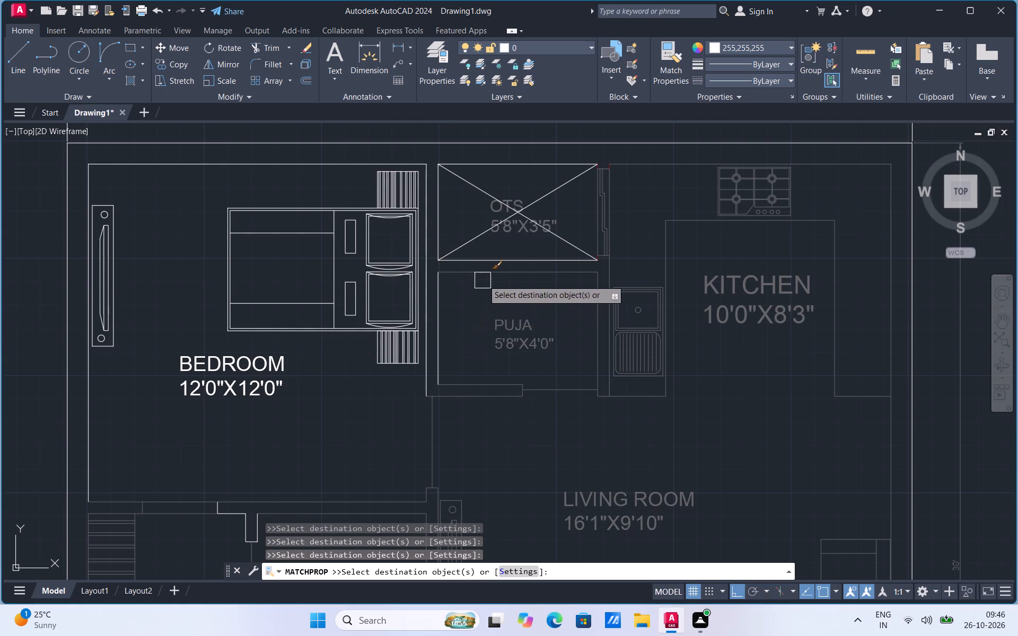
{"action": "left_click_drag", "start_coordinate": [483, 280], "coordinate": [485, 278]}
{"action": "left_click_drag", "start_coordinate": [485, 278], "coordinate": [509, 234]}
{"action": "left_click_drag", "start_coordinate": [509, 234], "coordinate": [600, 242]}
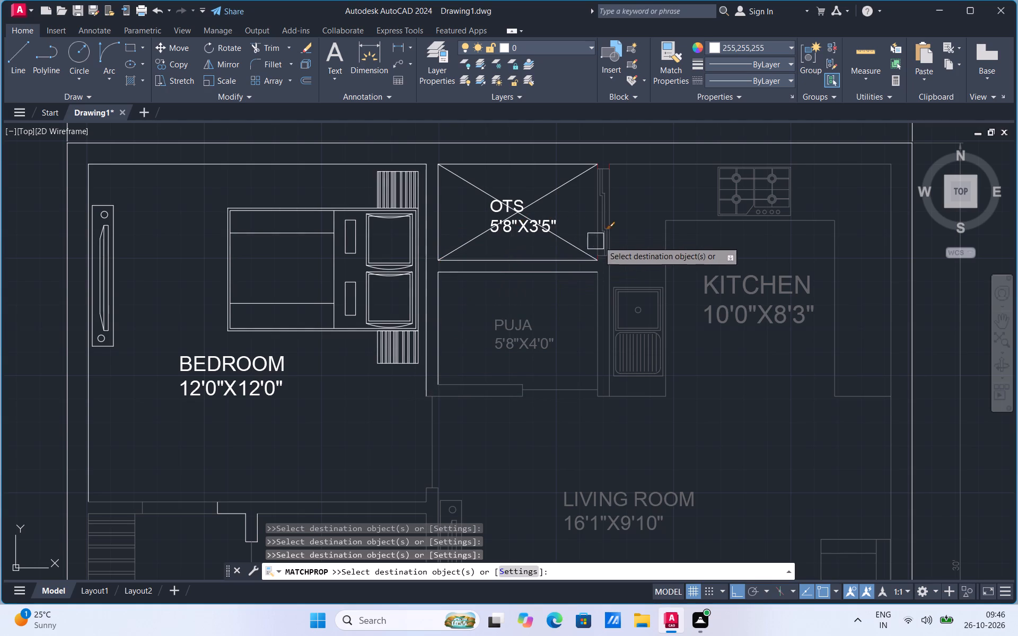
Apply the white properties to PUJA's remaining walls, doorway line and 5'8"X4'0" label, and the line across the bedroom–living room opening.
{"action": "left_click_drag", "start_coordinate": [600, 242], "coordinate": [599, 286]}
{"action": "left_click", "coordinate": [599, 286]}
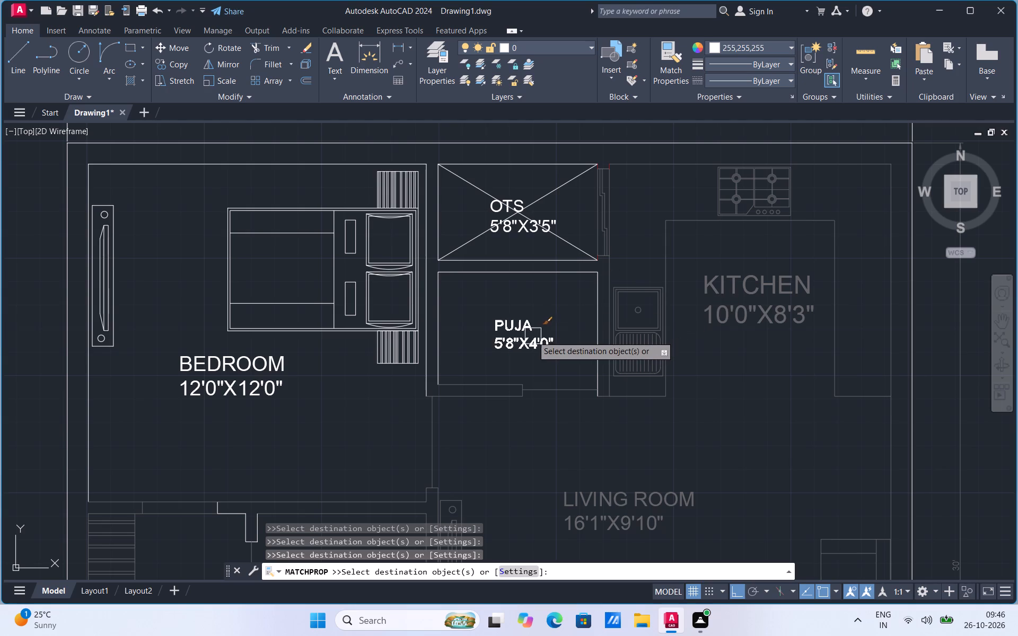
{"action": "left_click_drag", "start_coordinate": [532, 336], "coordinate": [492, 380]}
{"action": "left_click_drag", "start_coordinate": [492, 380], "coordinate": [471, 412]}
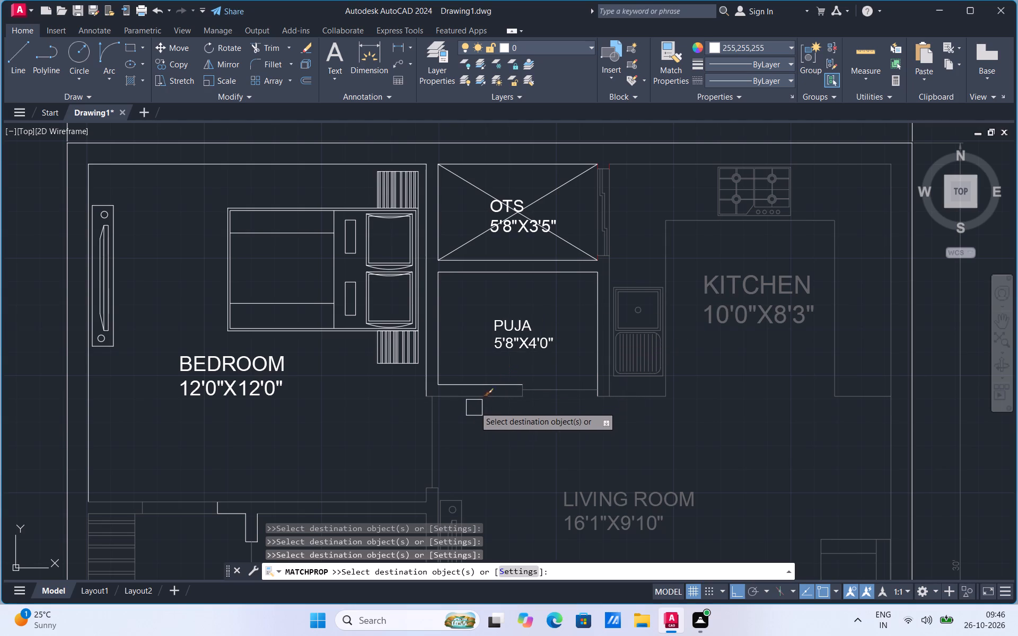
{"action": "left_click_drag", "start_coordinate": [481, 395], "coordinate": [436, 441]}
{"action": "left_click_drag", "start_coordinate": [436, 441], "coordinate": [525, 384]}
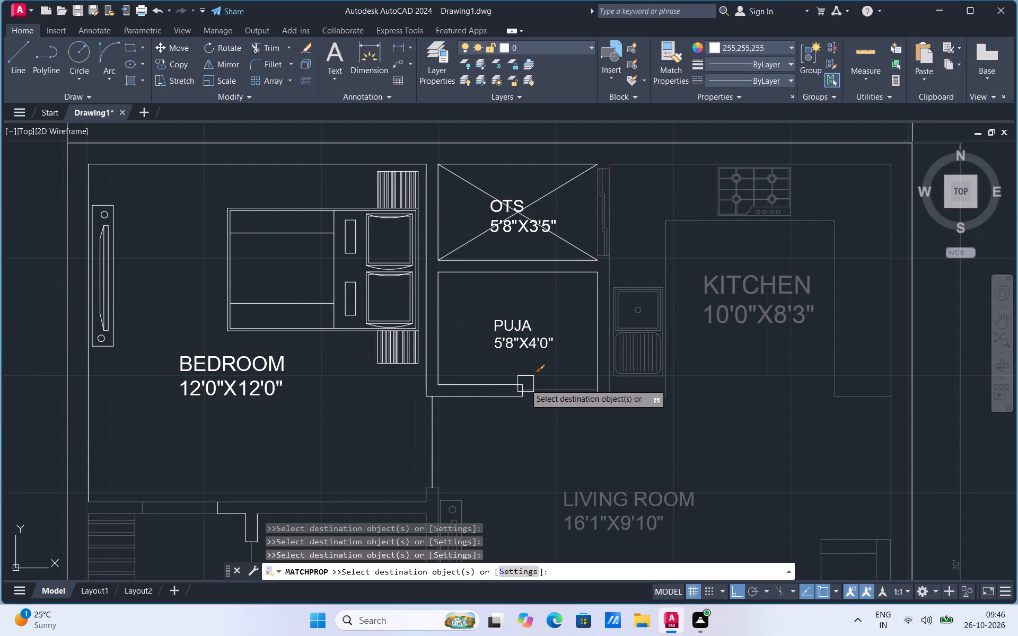
{"action": "left_click_drag", "start_coordinate": [525, 384], "coordinate": [524, 384]}
{"action": "left_click", "coordinate": [524, 384]}
Apply the white properties to the window between OTS and kitchen, its end lines and the adjoining kitchen wall line.
{"action": "left_click_drag", "start_coordinate": [547, 385], "coordinate": [627, 233]}
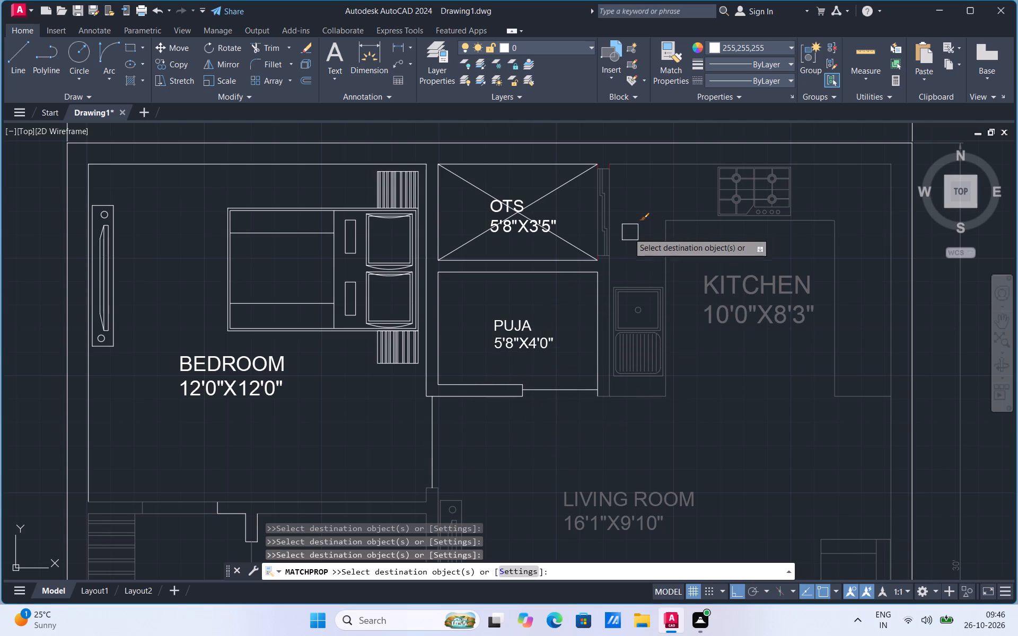
{"action": "left_click_drag", "start_coordinate": [627, 233], "coordinate": [607, 231]}
{"action": "left_click", "coordinate": [607, 231]}
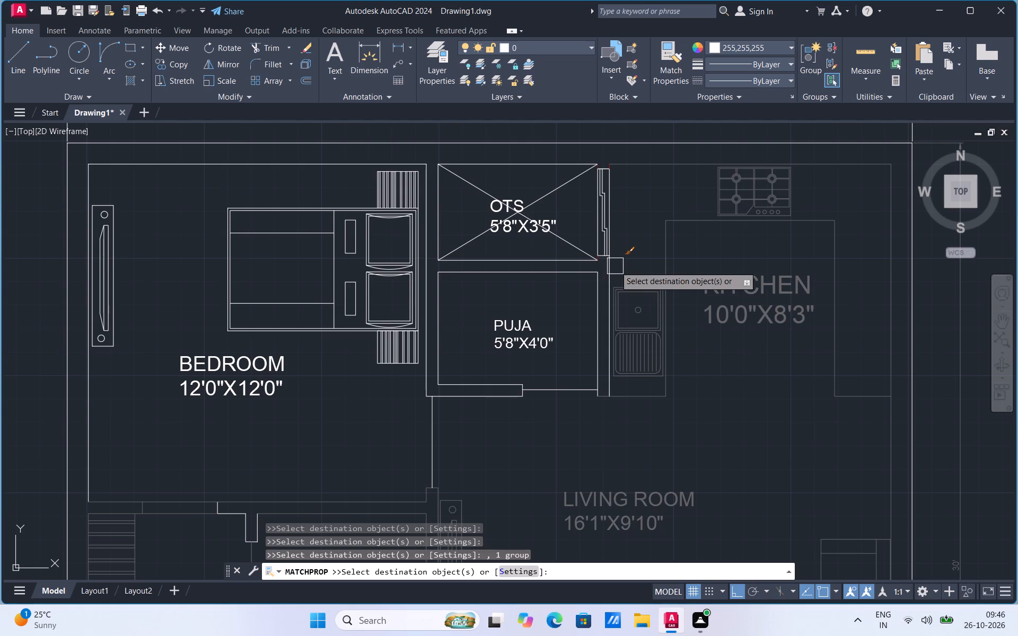
{"action": "left_click", "coordinate": [597, 159]}
{"action": "left_click", "coordinate": [613, 158]}
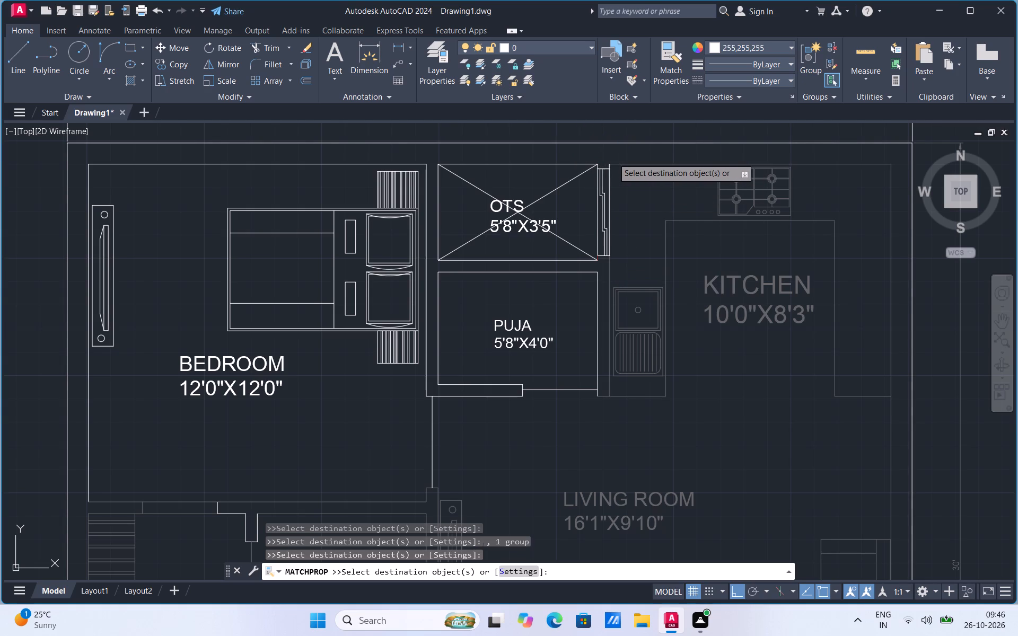
{"action": "left_click_drag", "start_coordinate": [609, 270], "coordinate": [602, 258]}
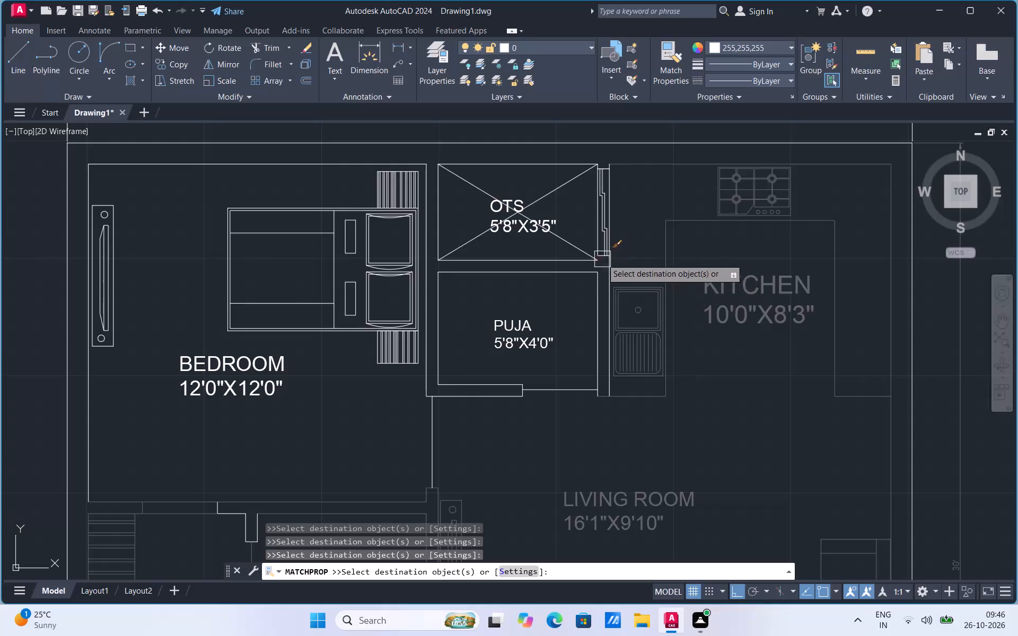
{"action": "left_click_drag", "start_coordinate": [602, 258], "coordinate": [599, 248]}
{"action": "left_click", "coordinate": [599, 248]}
{"action": "left_click", "coordinate": [598, 251]}
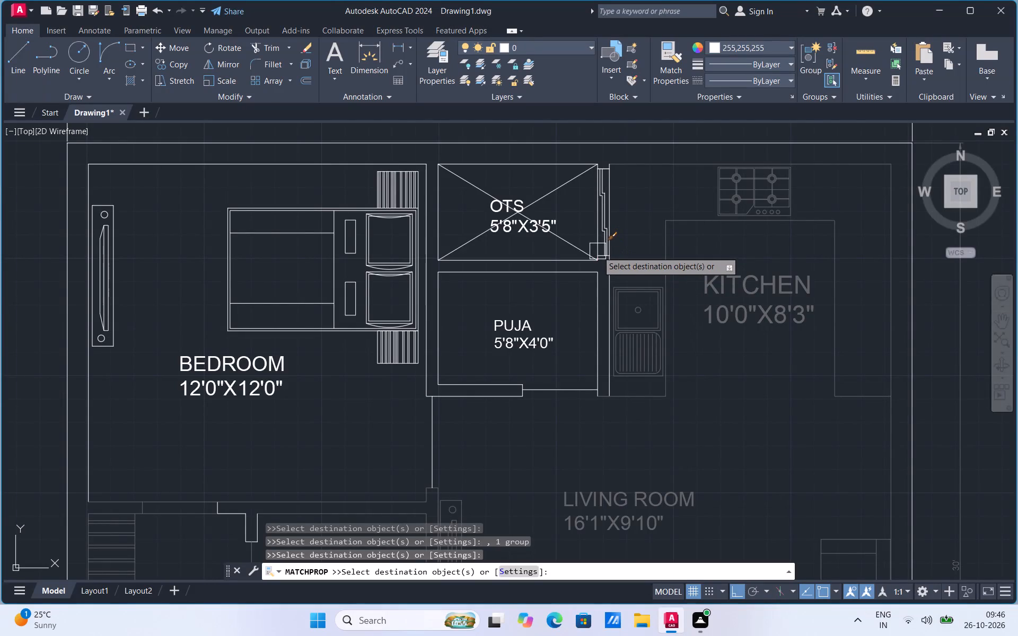
Apply the white properties to the kitchen sink, stove, top wall line, sink-side and stove-side counter edges, and the wall end beside PUJA.
{"action": "left_click", "coordinate": [648, 291]}
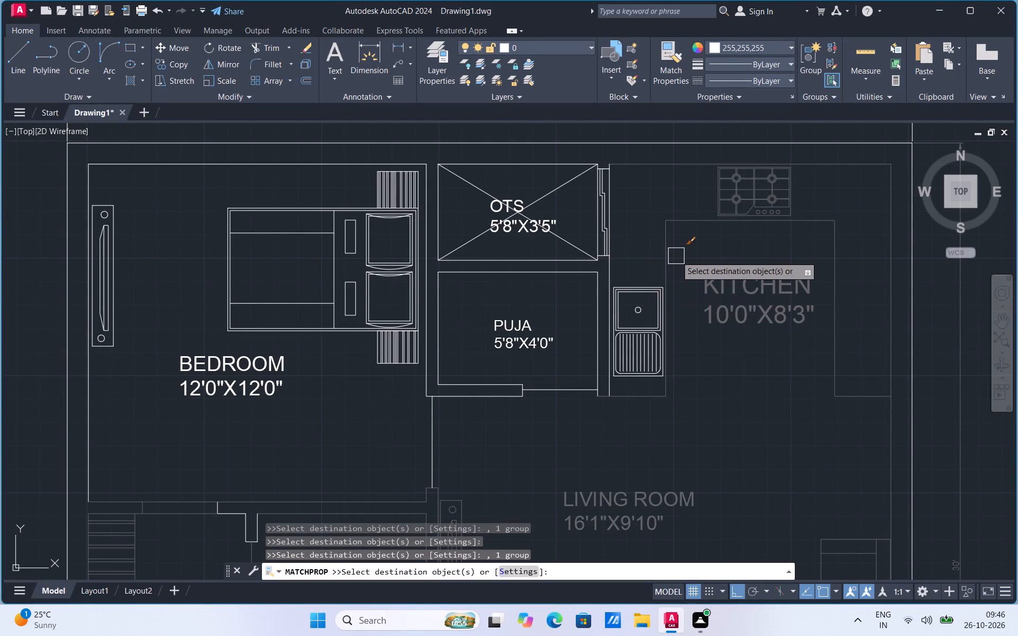
{"action": "left_click", "coordinate": [676, 256]}
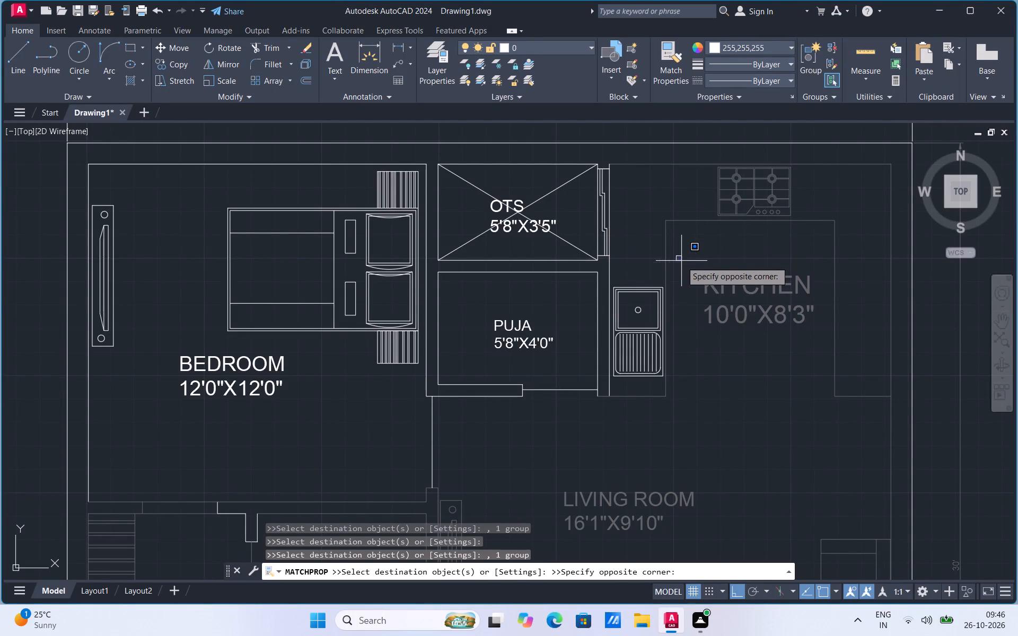
{"action": "left_click_drag", "start_coordinate": [648, 240], "coordinate": [685, 210]}
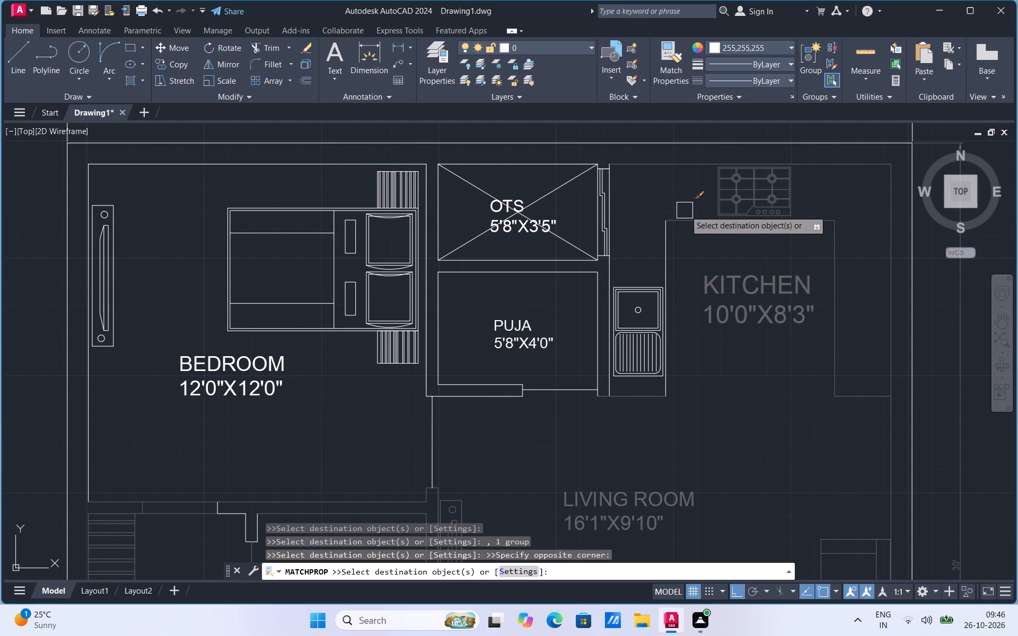
{"action": "left_click_drag", "start_coordinate": [685, 210], "coordinate": [686, 216]}
{"action": "left_click_drag", "start_coordinate": [686, 216], "coordinate": [687, 171]}
{"action": "left_click_drag", "start_coordinate": [687, 171], "coordinate": [704, 176]}
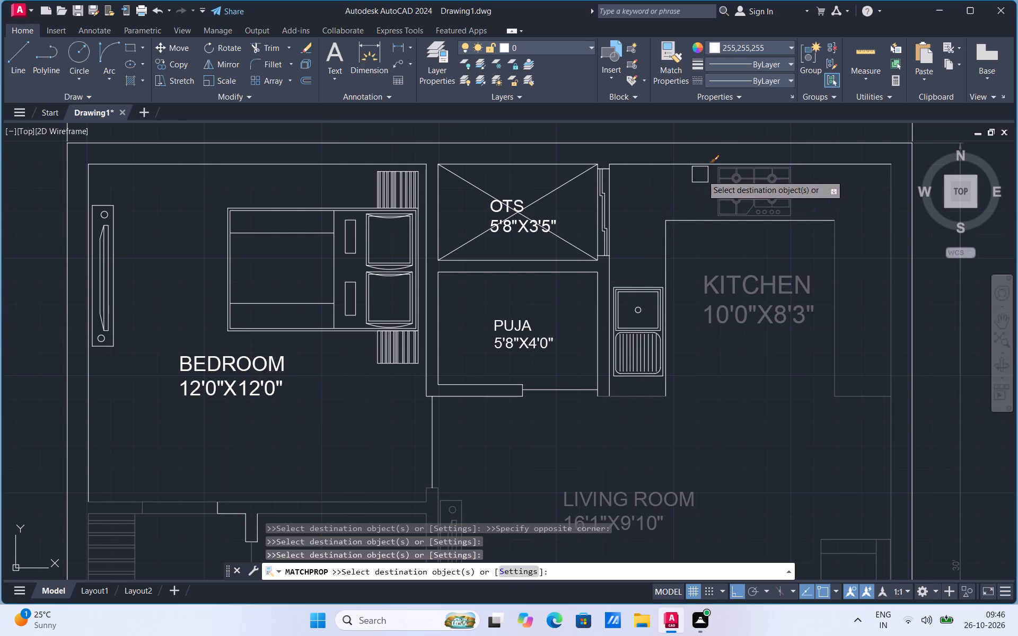
{"action": "left_click_drag", "start_coordinate": [704, 176], "coordinate": [742, 188]}
{"action": "left_click_drag", "start_coordinate": [742, 188], "coordinate": [635, 394]}
{"action": "left_click_drag", "start_coordinate": [635, 394], "coordinate": [595, 399]}
{"action": "left_click", "coordinate": [595, 399]}
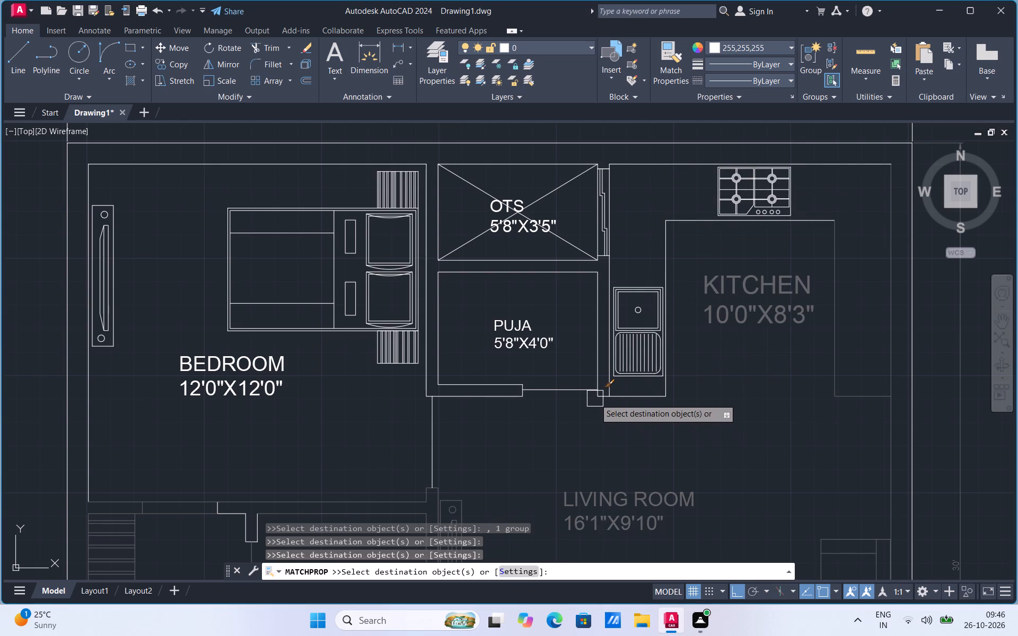
Apply the white properties to the KITCHEN 10'0"X8'3" label, the outer-side counter's edge and end line, and the adjacent outer wall line.
{"action": "left_click_drag", "start_coordinate": [599, 499], "coordinate": [776, 301]}
{"action": "left_click", "coordinate": [776, 301]}
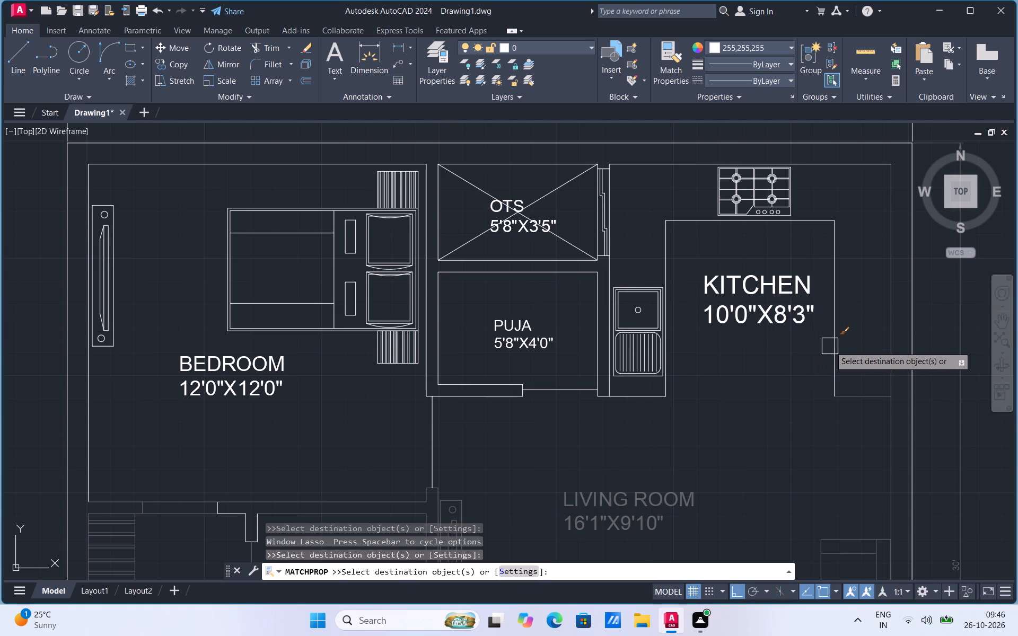
{"action": "left_click_drag", "start_coordinate": [830, 346], "coordinate": [886, 342]}
{"action": "left_click_drag", "start_coordinate": [886, 342], "coordinate": [863, 393]}
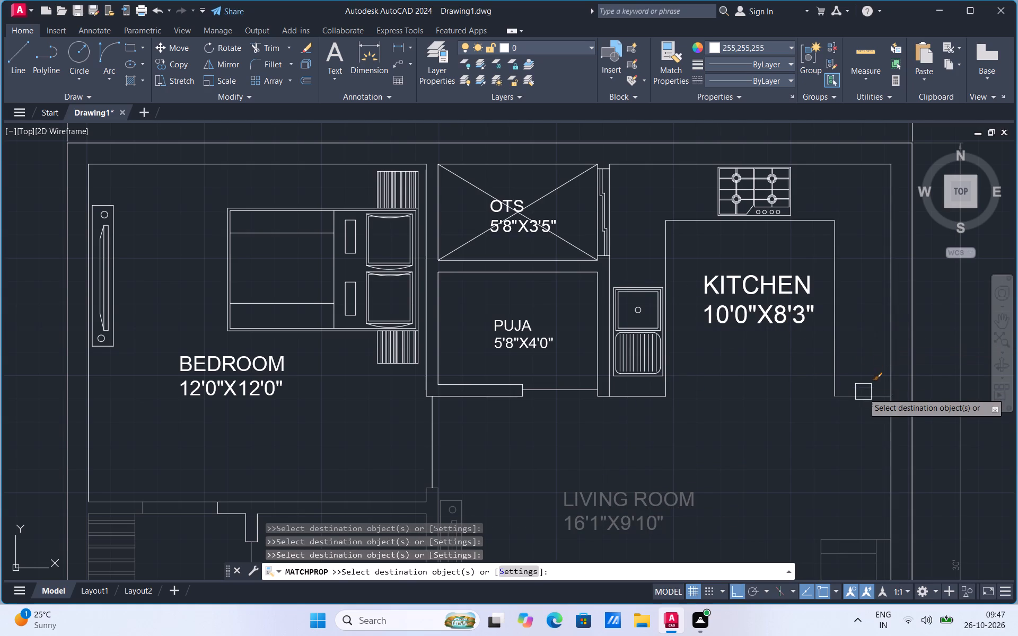
{"action": "left_click_drag", "start_coordinate": [863, 393], "coordinate": [863, 399]}
{"action": "left_click", "coordinate": [863, 399]}
Apply the white properties to the LIVING ROOM 16'1"X9'10" label and the L-shaped sofa.
{"action": "left_click", "coordinate": [691, 506]}
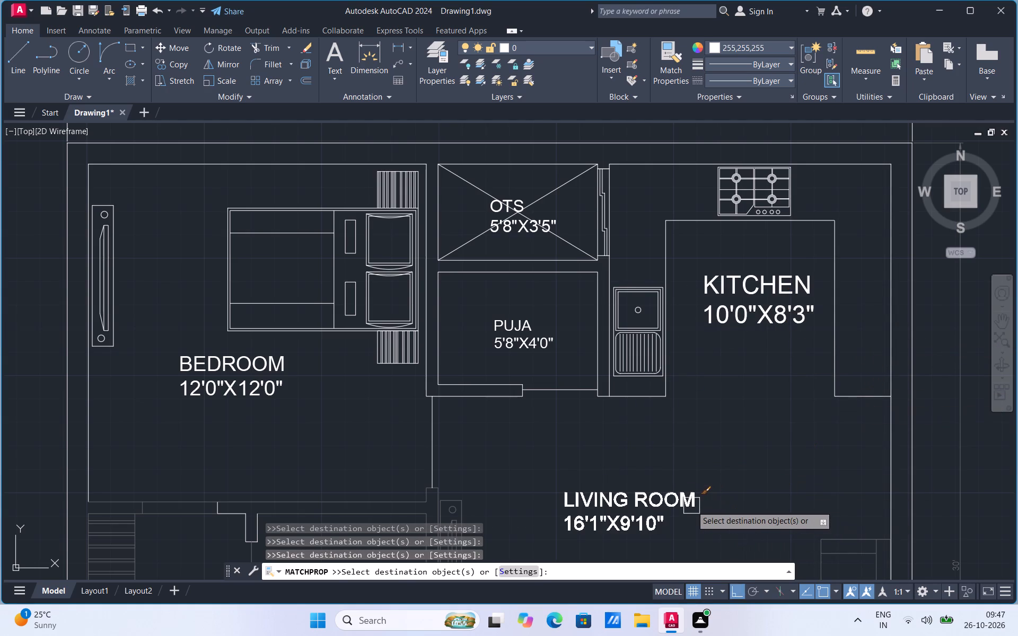
{"action": "scroll", "coordinate": [682, 354], "scroll_direction": "down", "scroll_amount": 3}
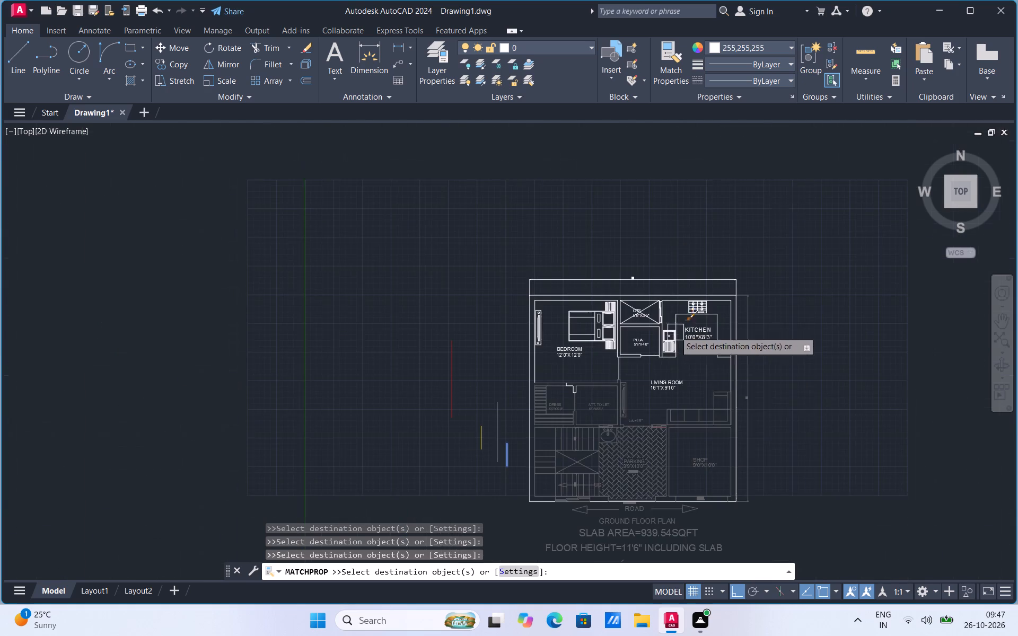
{"action": "scroll", "coordinate": [704, 442], "scroll_direction": "up", "scroll_amount": 1}
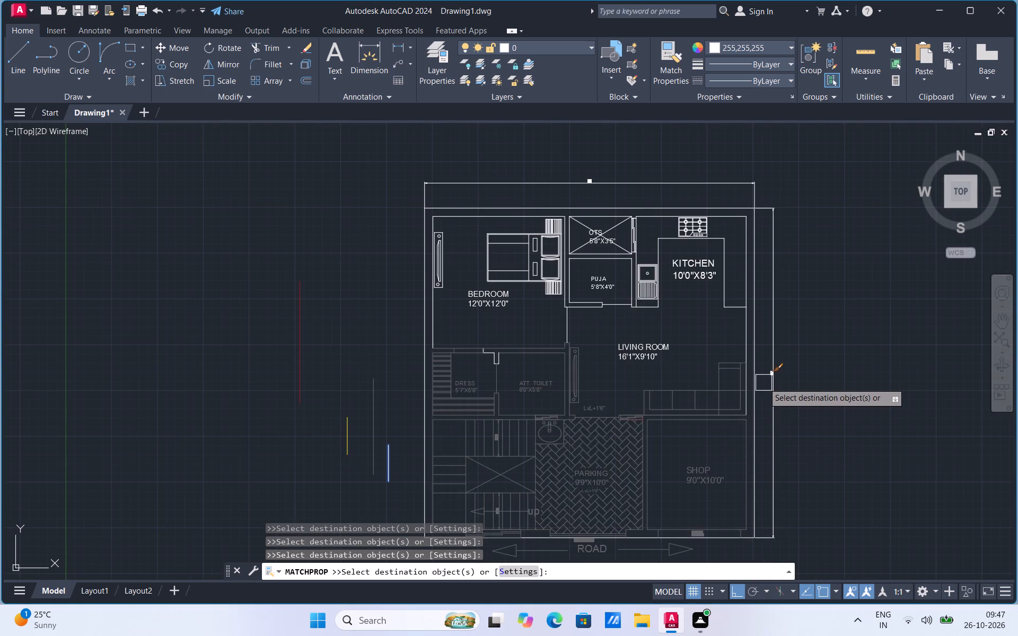
{"action": "left_click", "coordinate": [721, 387]}
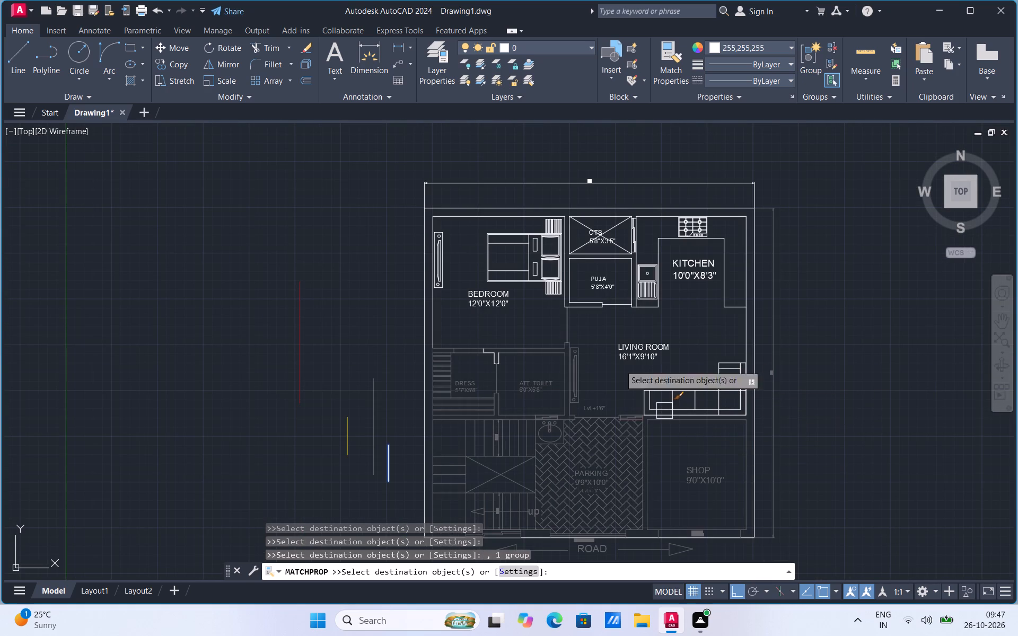
Apply the white properties to the walls and door opening separating the bedroom from dress and toilet, plus the dress–toilet door line.
{"action": "scroll", "coordinate": [492, 388], "scroll_direction": "up", "scroll_amount": 4}
{"action": "scroll", "coordinate": [492, 388], "scroll_direction": "down", "scroll_amount": 1}
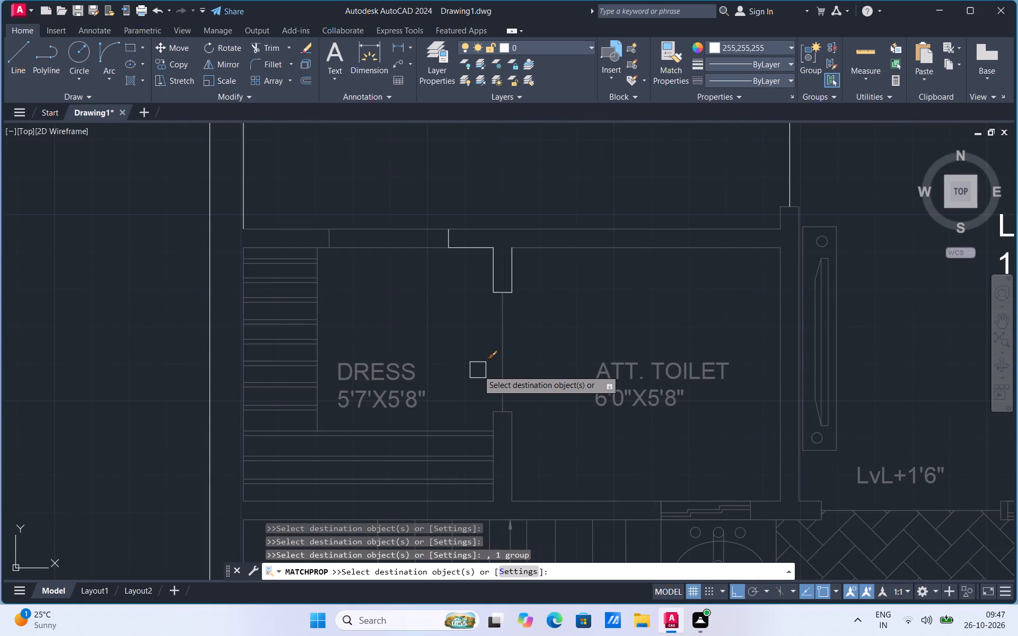
{"action": "left_click_drag", "start_coordinate": [409, 231], "coordinate": [394, 245]}
{"action": "left_click", "coordinate": [394, 245]}
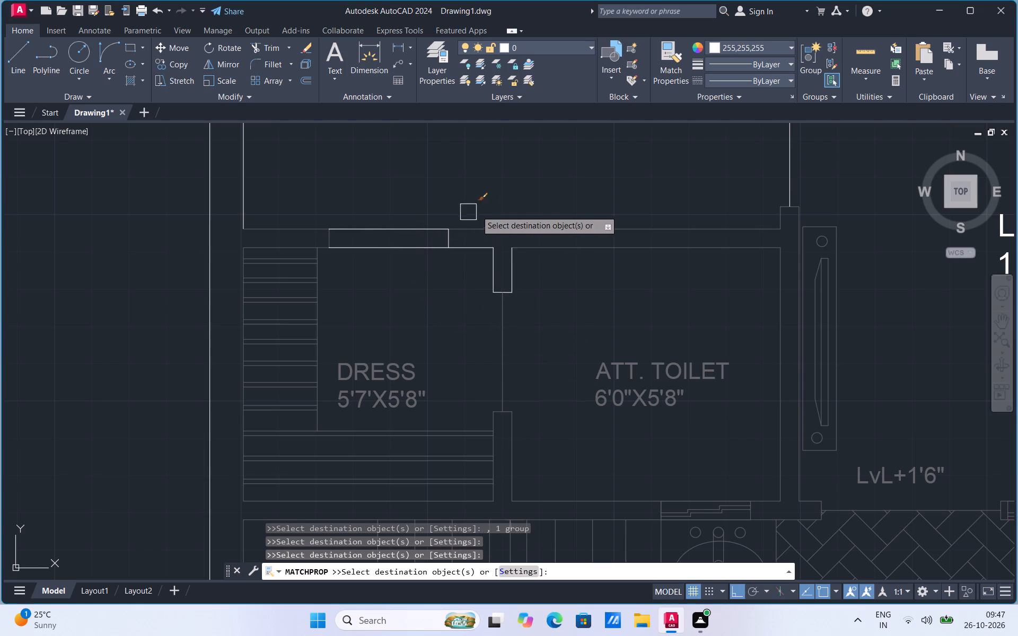
{"action": "left_click", "coordinate": [492, 225]}
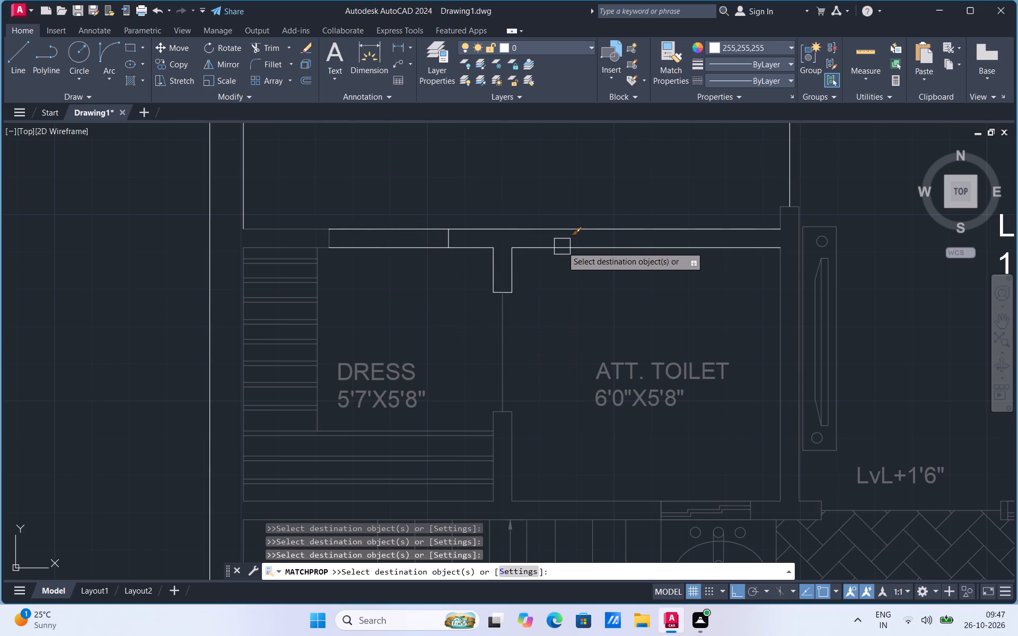
{"action": "left_click_drag", "start_coordinate": [562, 246], "coordinate": [503, 344]}
{"action": "left_click_drag", "start_coordinate": [503, 344], "coordinate": [347, 295]}
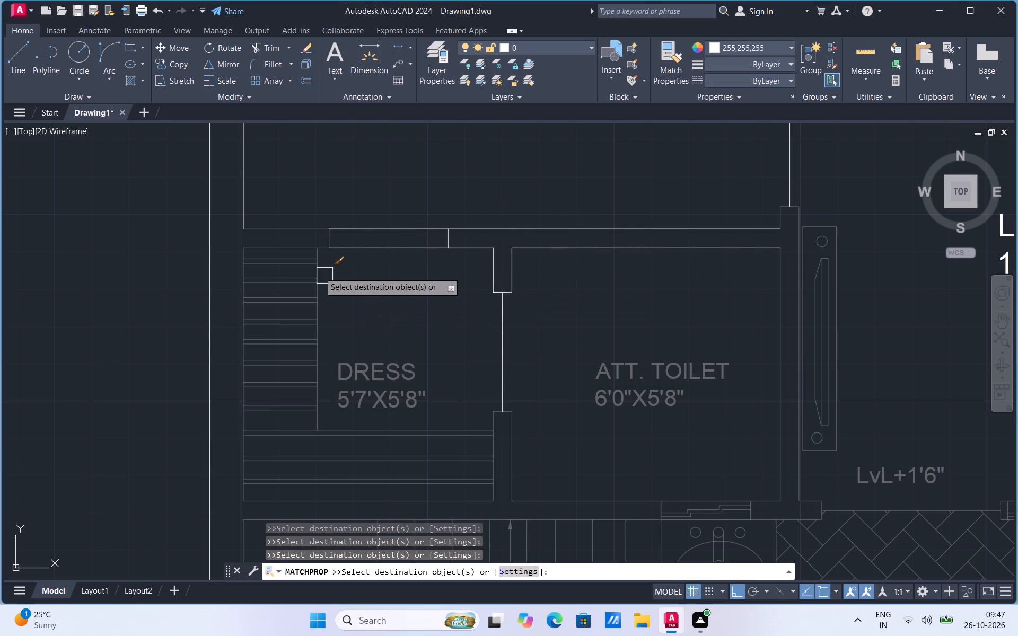
{"action": "left_click", "coordinate": [285, 230]}
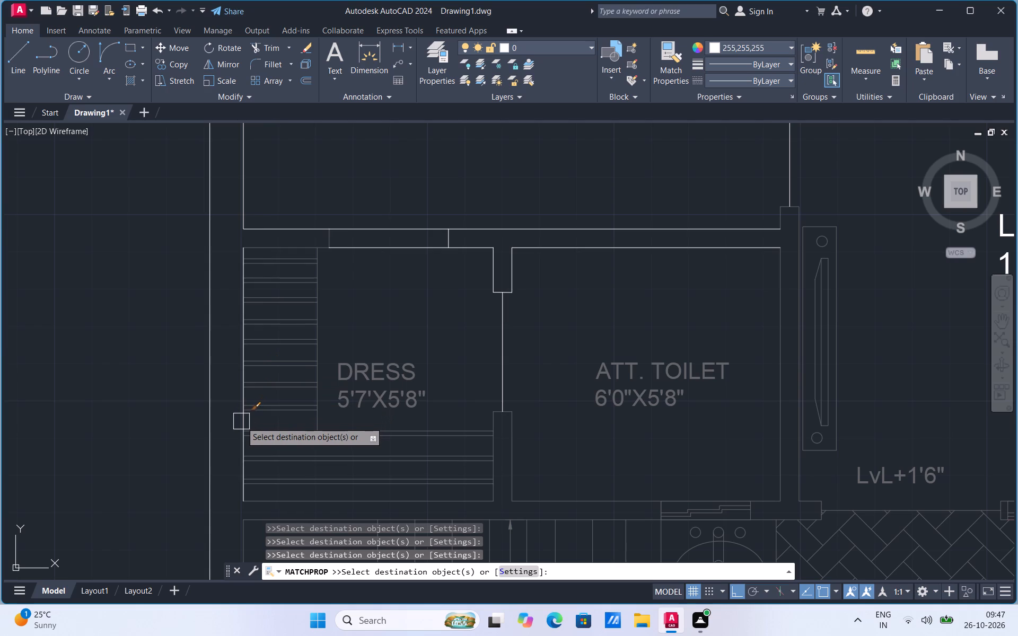
Apply the white properties to the dress room's outer-side wall line, vertical shelf edge, DRESS 5'7'X5'8" label and remaining door jamb.
{"action": "left_click_drag", "start_coordinate": [241, 422], "coordinate": [323, 289]}
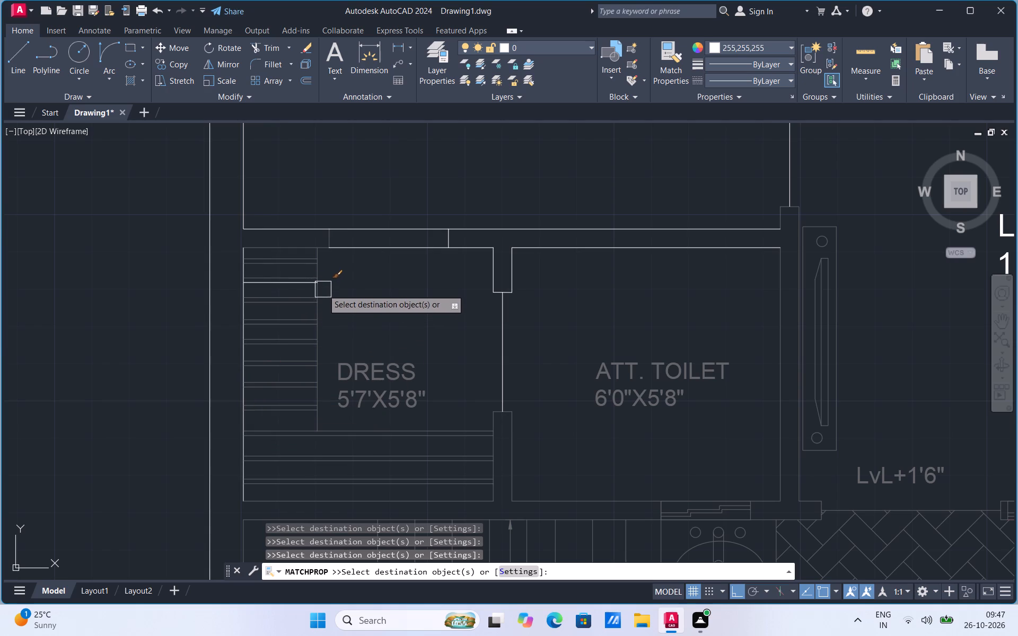
{"action": "left_click_drag", "start_coordinate": [323, 289], "coordinate": [318, 423]}
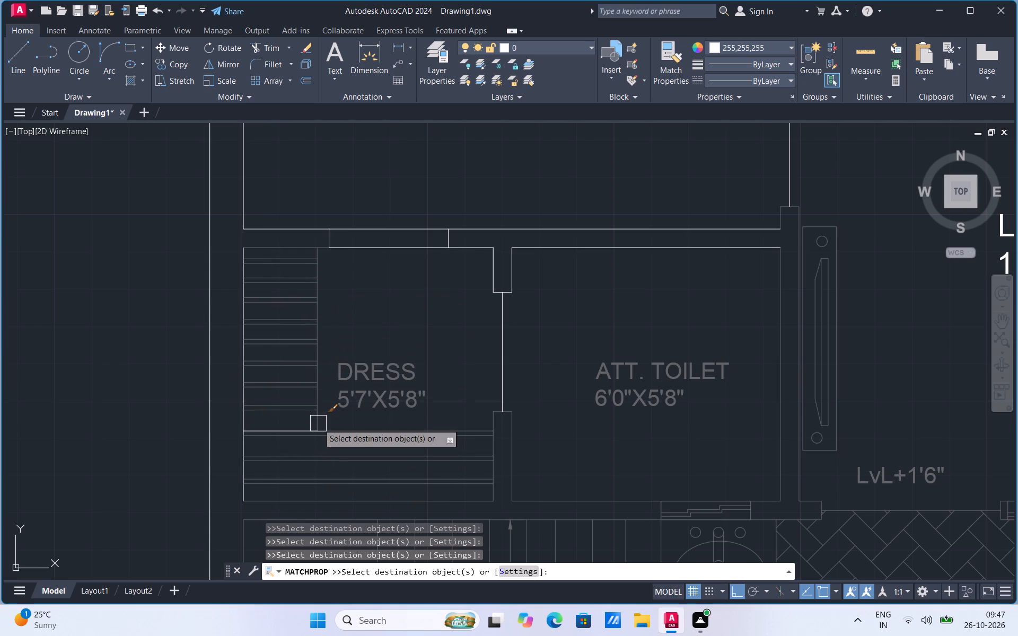
{"action": "left_click_drag", "start_coordinate": [318, 423], "coordinate": [321, 420]}
{"action": "left_click", "coordinate": [321, 420]}
{"action": "left_click_drag", "start_coordinate": [361, 381], "coordinate": [324, 237]}
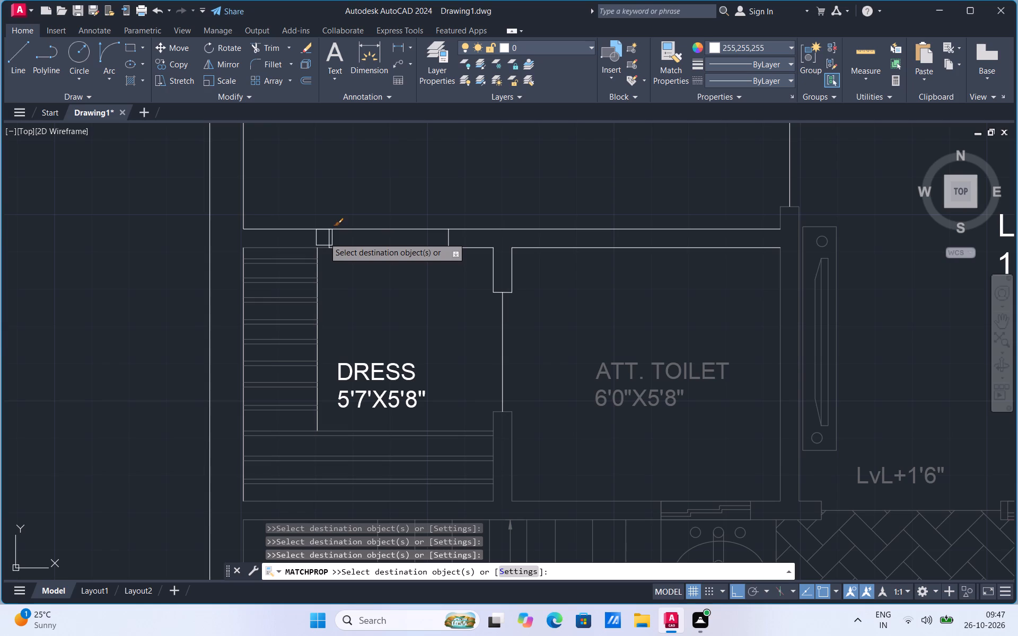
{"action": "left_click_drag", "start_coordinate": [324, 237], "coordinate": [324, 237]}
{"action": "left_click", "coordinate": [324, 237]}
Apply the white properties to the dress room's remaining top wall line and all the short shelf lines along its outer side.
{"action": "left_click_drag", "start_coordinate": [291, 244], "coordinate": [281, 255]}
{"action": "left_click", "coordinate": [282, 253]}
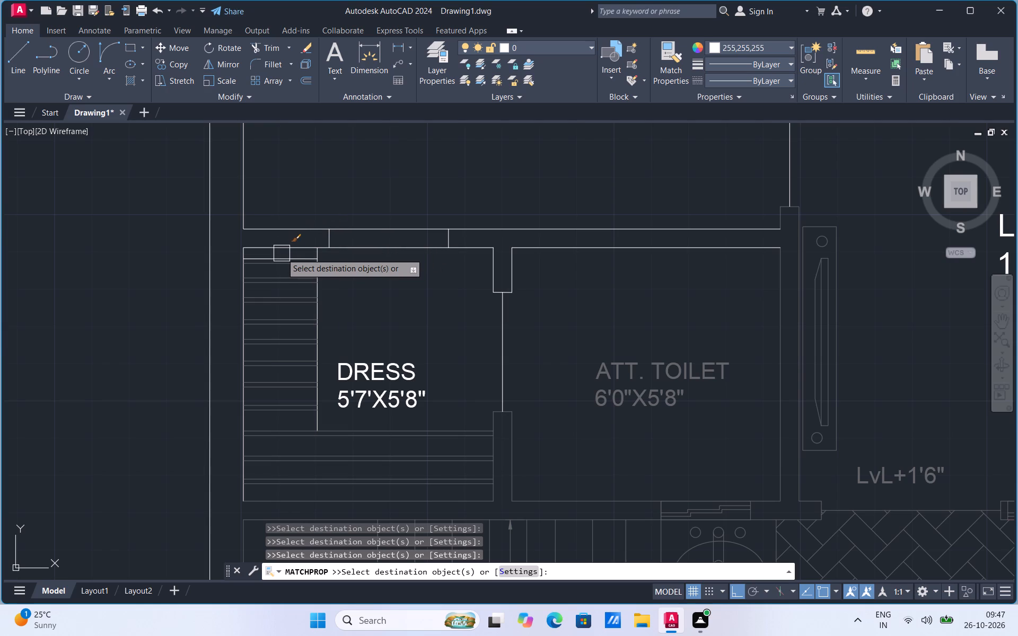
{"action": "left_click_drag", "start_coordinate": [279, 259], "coordinate": [275, 271]}
{"action": "left_click_drag", "start_coordinate": [275, 271], "coordinate": [273, 277]}
{"action": "left_click_drag", "start_coordinate": [273, 277], "coordinate": [270, 291]}
{"action": "left_click_drag", "start_coordinate": [270, 291], "coordinate": [270, 296]}
{"action": "left_click_drag", "start_coordinate": [270, 296], "coordinate": [269, 307]}
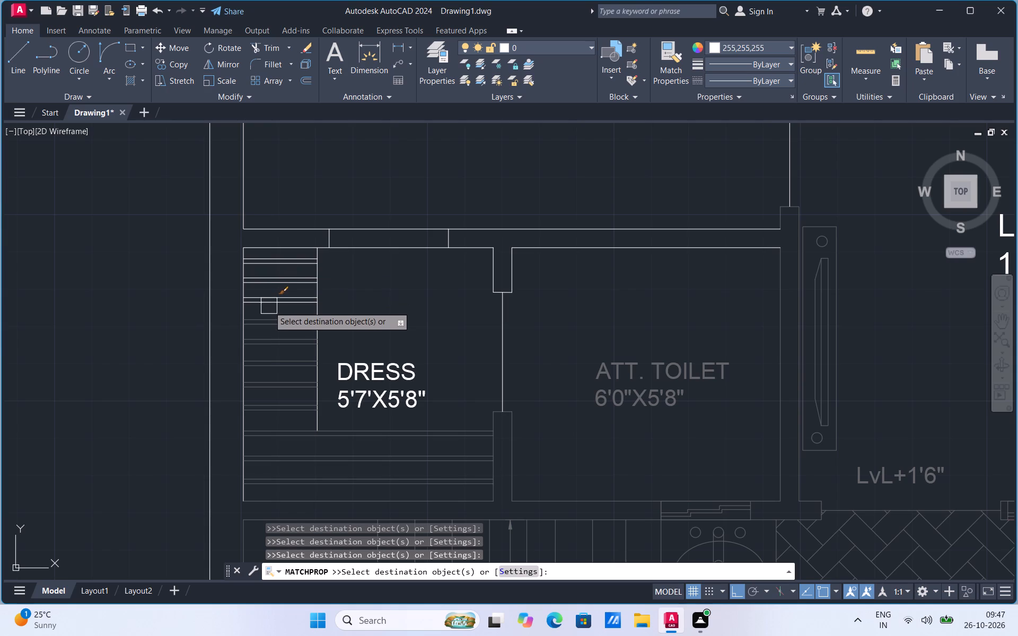
{"action": "left_click_drag", "start_coordinate": [269, 307], "coordinate": [268, 314]}
{"action": "left_click_drag", "start_coordinate": [268, 314], "coordinate": [267, 324]}
{"action": "left_click_drag", "start_coordinate": [267, 324], "coordinate": [267, 325]}
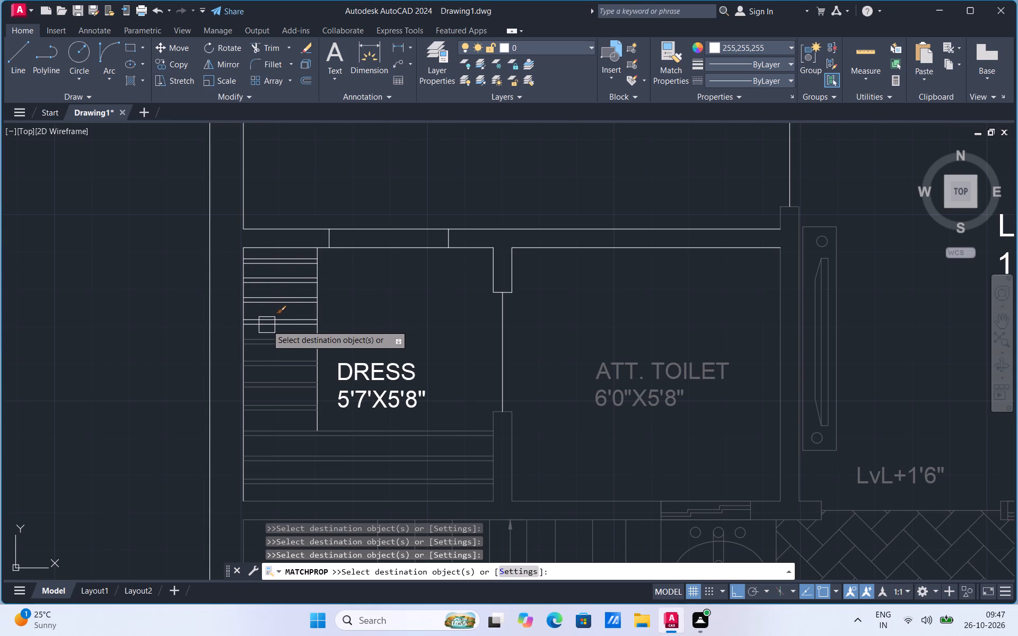
{"action": "left_click_drag", "start_coordinate": [267, 325], "coordinate": [266, 335]}
{"action": "left_click_drag", "start_coordinate": [266, 335], "coordinate": [265, 341]}
{"action": "left_click_drag", "start_coordinate": [265, 341], "coordinate": [264, 356]}
{"action": "left_click_drag", "start_coordinate": [264, 356], "coordinate": [261, 365]}
{"action": "left_click_drag", "start_coordinate": [261, 365], "coordinate": [261, 379]}
{"action": "left_click_drag", "start_coordinate": [261, 379], "coordinate": [261, 384]}
{"action": "left_click_drag", "start_coordinate": [261, 384], "coordinate": [262, 397]}
{"action": "left_click_drag", "start_coordinate": [262, 397], "coordinate": [261, 419]}
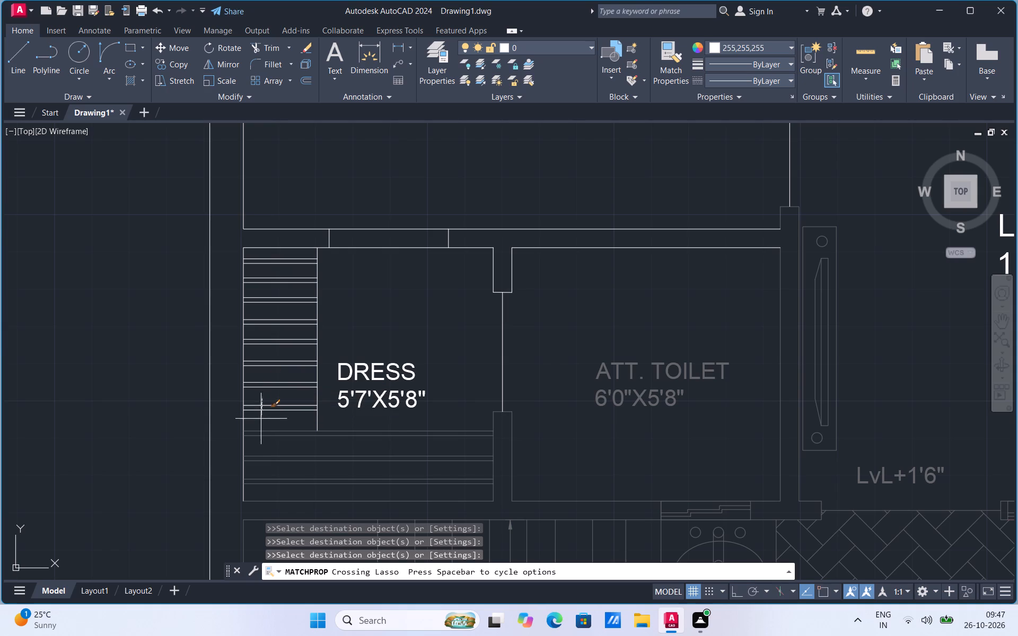
{"action": "left_click_drag", "start_coordinate": [261, 419], "coordinate": [261, 420]}
{"action": "left_click", "coordinate": [261, 420]}
Apply the white properties to the dress room's long lower shelf lines, its bottom wall line and the parallel wall line below.
{"action": "left_click_drag", "start_coordinate": [262, 447], "coordinate": [268, 436]}
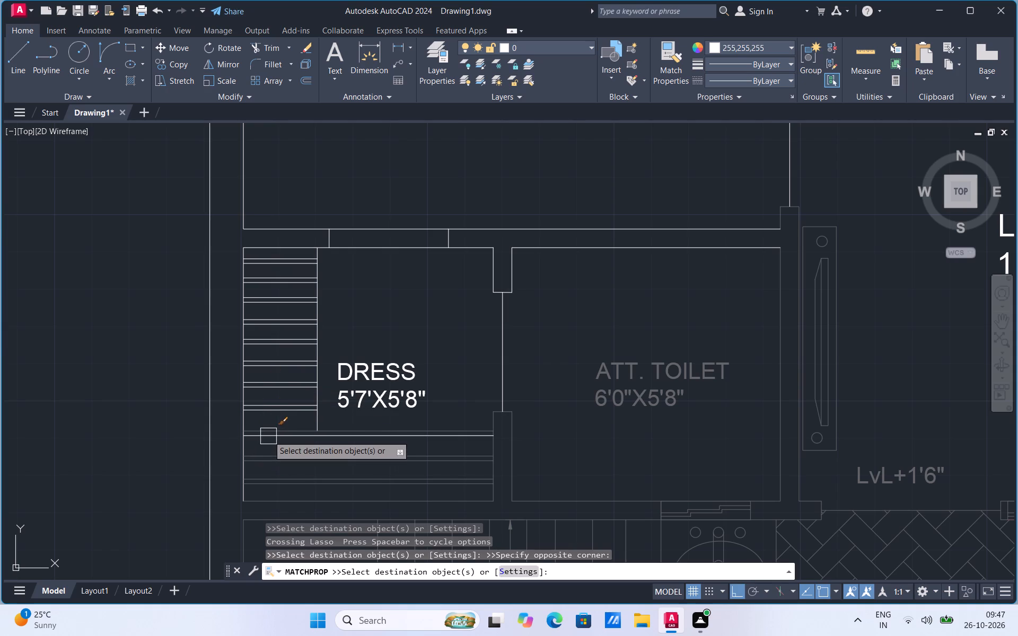
{"action": "left_click_drag", "start_coordinate": [268, 436], "coordinate": [269, 436]}
{"action": "left_click_drag", "start_coordinate": [269, 436], "coordinate": [273, 425]}
{"action": "left_click_drag", "start_coordinate": [273, 425], "coordinate": [332, 425]}
{"action": "left_click_drag", "start_coordinate": [332, 425], "coordinate": [325, 451]}
{"action": "left_click_drag", "start_coordinate": [325, 451], "coordinate": [321, 459]}
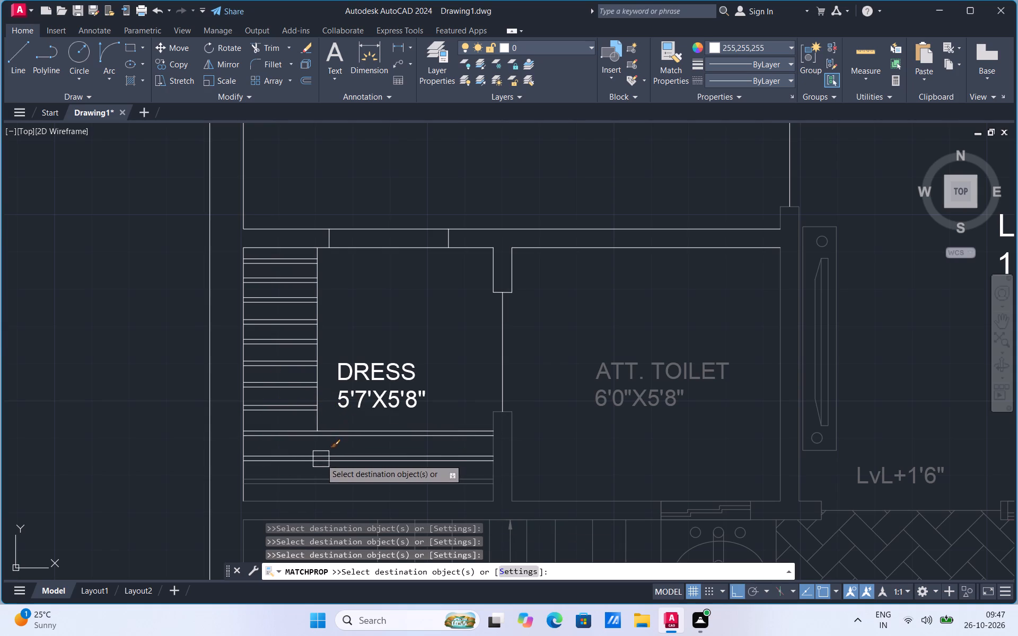
{"action": "left_click_drag", "start_coordinate": [321, 459], "coordinate": [318, 472]}
{"action": "left_click_drag", "start_coordinate": [318, 472], "coordinate": [314, 479]}
{"action": "left_click_drag", "start_coordinate": [314, 479], "coordinate": [300, 498]}
{"action": "left_click_drag", "start_coordinate": [300, 498], "coordinate": [255, 520]}
{"action": "left_click_drag", "start_coordinate": [255, 520], "coordinate": [249, 527]}
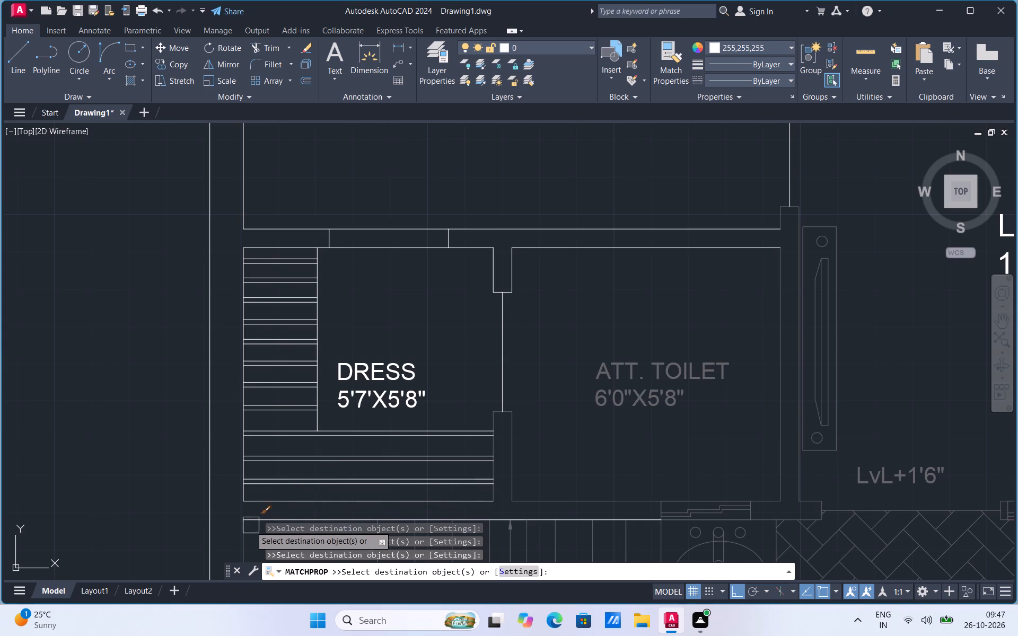
{"action": "left_click_drag", "start_coordinate": [249, 527], "coordinate": [244, 534]}
{"action": "left_click_drag", "start_coordinate": [244, 534], "coordinate": [434, 439]}
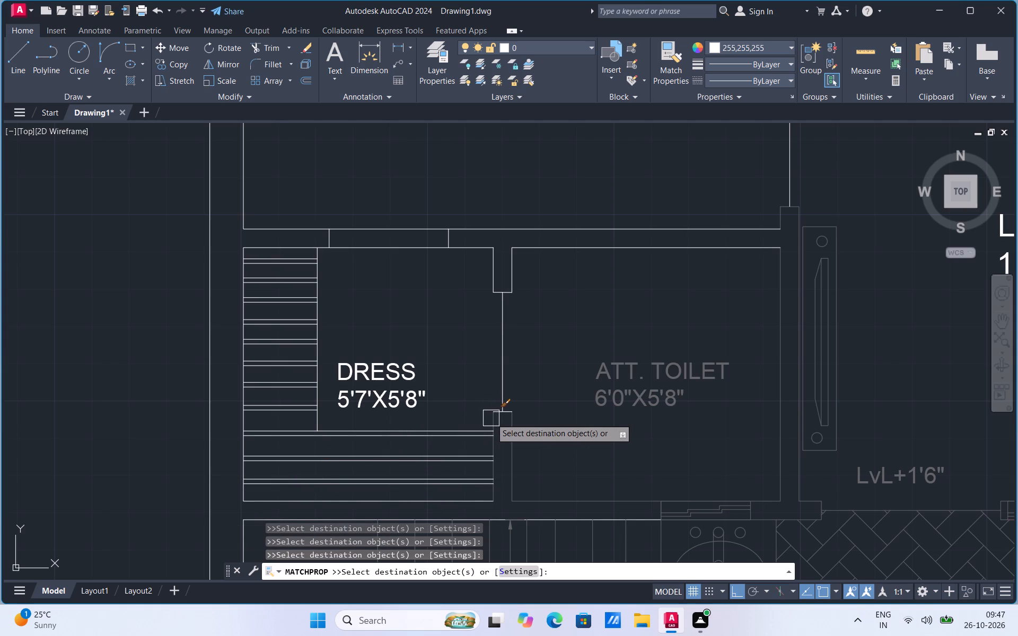
Apply the white properties to the lower wall stub between dress and toilet and the ATT. TOILET 6'0"X5'8" label.
{"action": "left_click_drag", "start_coordinate": [494, 417], "coordinate": [490, 425]}
{"action": "left_click_drag", "start_coordinate": [495, 446], "coordinate": [518, 446]}
{"action": "left_click", "coordinate": [518, 446]}
{"action": "left_click", "coordinate": [626, 388]}
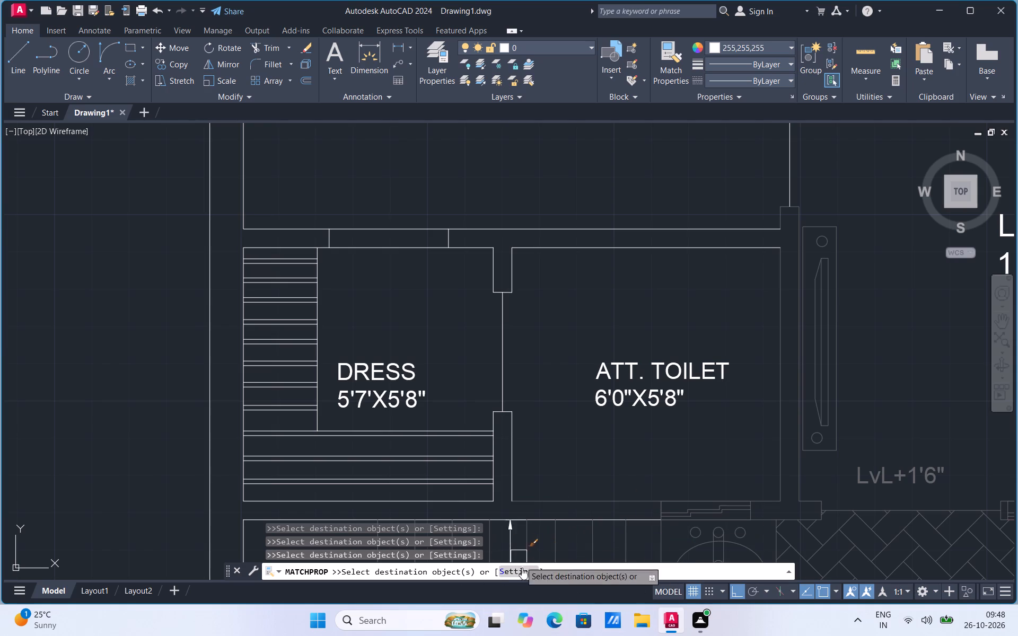
Apply the white properties to the TV unit and the wall lines separating the attached toilet from the living room.
{"action": "scroll", "coordinate": [460, 577], "scroll_direction": "down", "scroll_amount": 3}
{"action": "scroll", "coordinate": [638, 346], "scroll_direction": "up", "scroll_amount": 2}
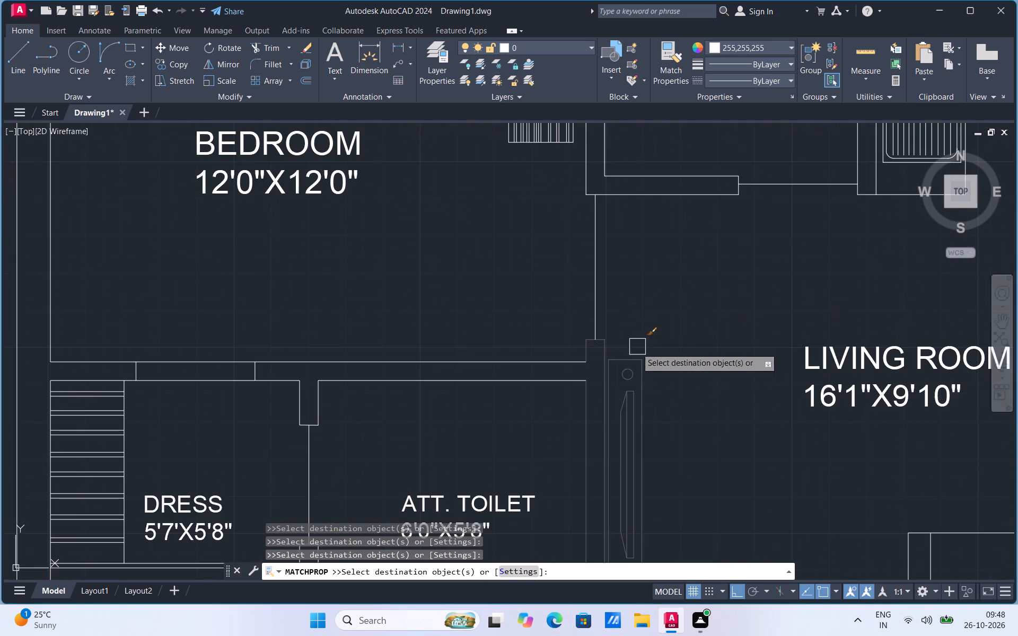
{"action": "left_click", "coordinate": [627, 365]}
{"action": "left_click", "coordinate": [607, 345]}
{"action": "left_click", "coordinate": [591, 352]}
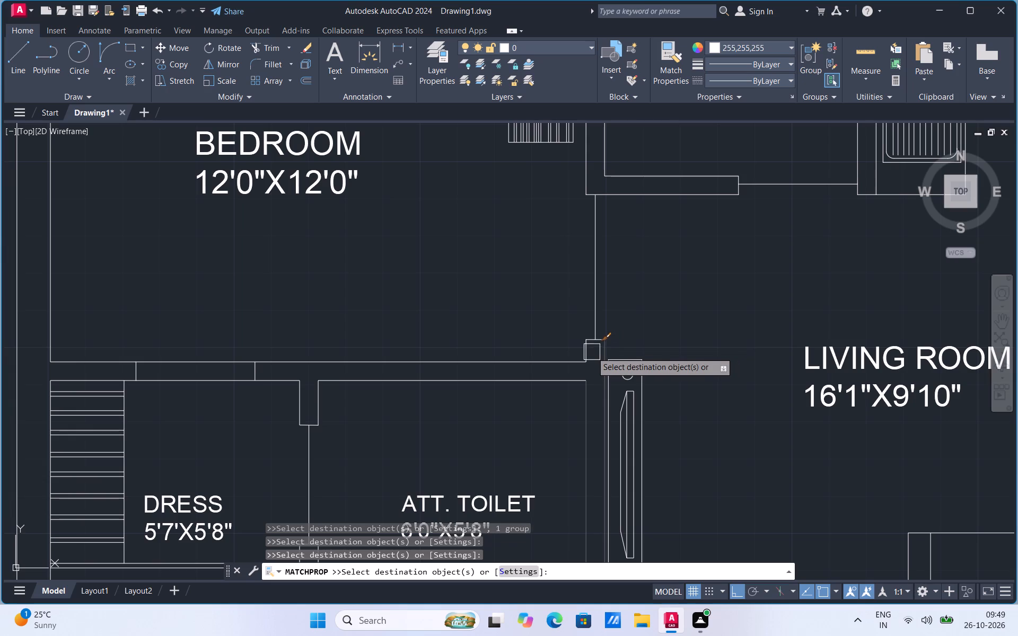
{"action": "left_click", "coordinate": [606, 354]}
{"action": "scroll", "coordinate": [607, 352], "scroll_direction": "up", "scroll_amount": 1}
{"action": "left_click", "coordinate": [607, 351]}
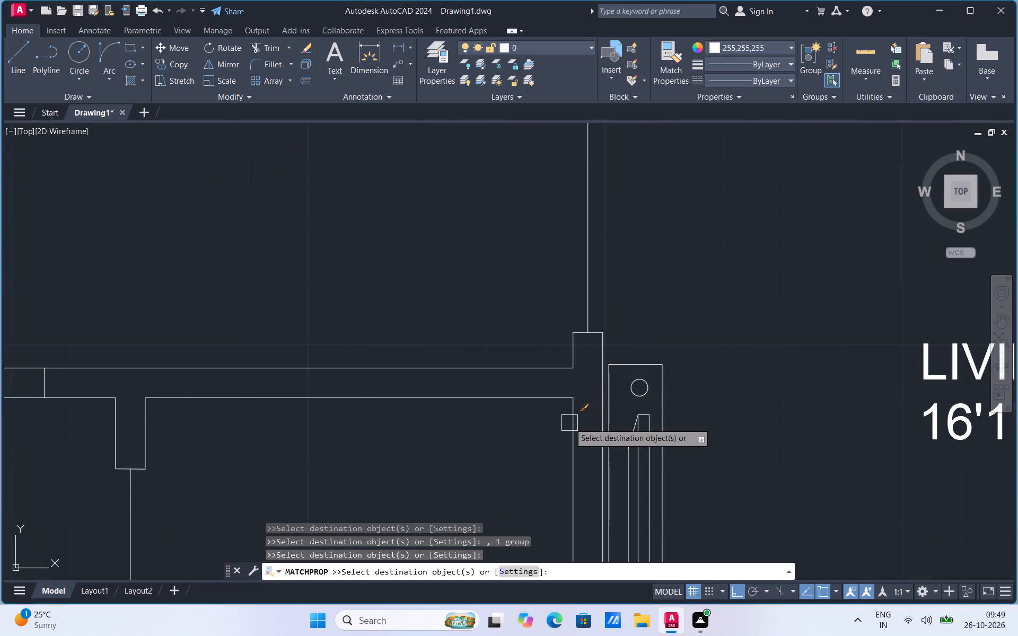
{"action": "left_click", "coordinate": [569, 423]}
Apply the white properties to the attached toilet's bottom wall, its window and the short wall end beside the entrance.
{"action": "scroll", "coordinate": [451, 285], "scroll_direction": "down", "scroll_amount": 3}
{"action": "scroll", "coordinate": [422, 404], "scroll_direction": "up", "scroll_amount": 1}
{"action": "left_click", "coordinate": [417, 408]}
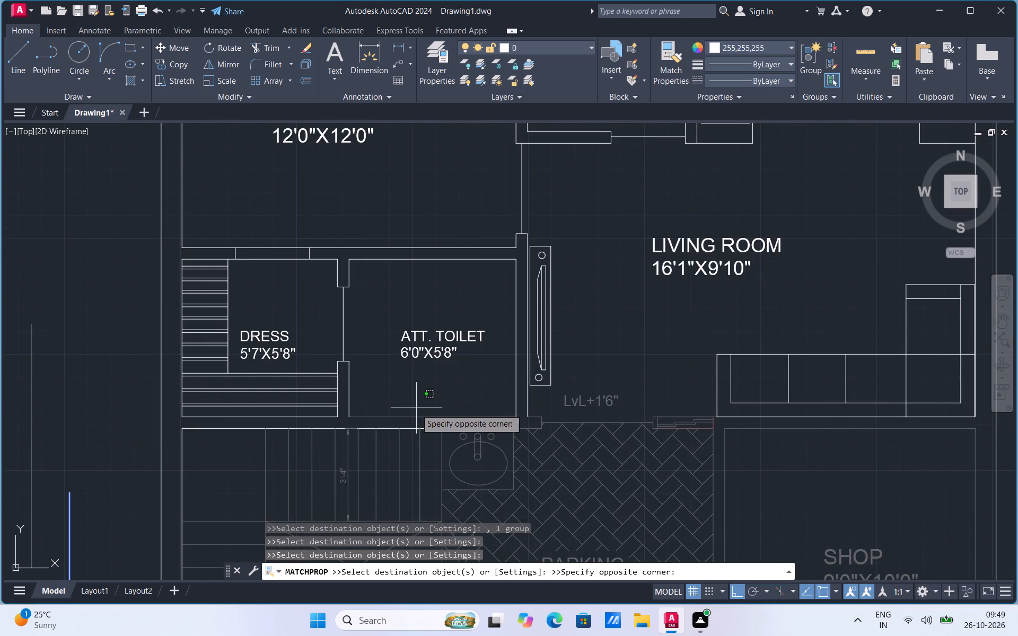
{"action": "left_click", "coordinate": [358, 427]}
{"action": "scroll", "coordinate": [435, 417], "scroll_direction": "up", "scroll_amount": 2}
{"action": "left_click", "coordinate": [467, 430]}
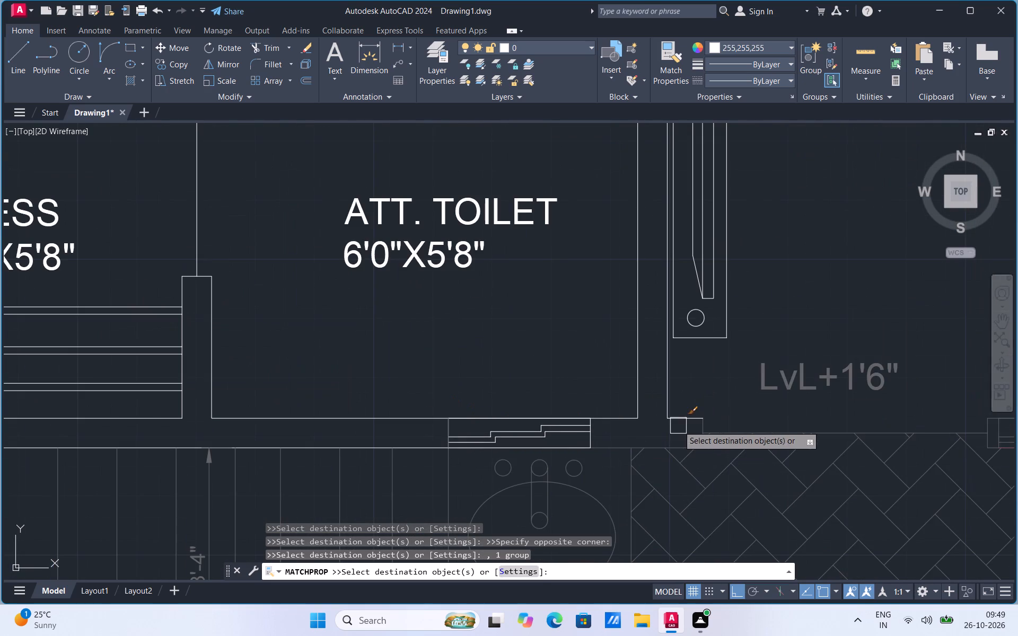
{"action": "left_click", "coordinate": [684, 421]}
{"action": "left_click", "coordinate": [654, 441]}
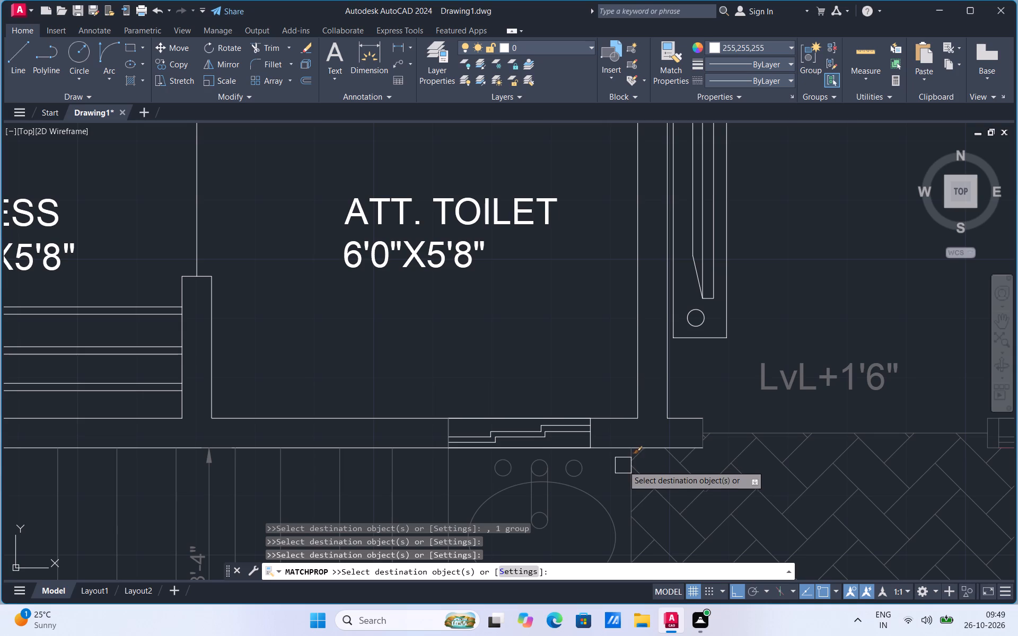
Apply the white properties to the basin-side edge line, entrance threshold line, LvL+1'6" label and parking herringbone hatch.
{"action": "left_click", "coordinate": [628, 487]}
{"action": "left_click", "coordinate": [724, 435]}
{"action": "left_click", "coordinate": [782, 388]}
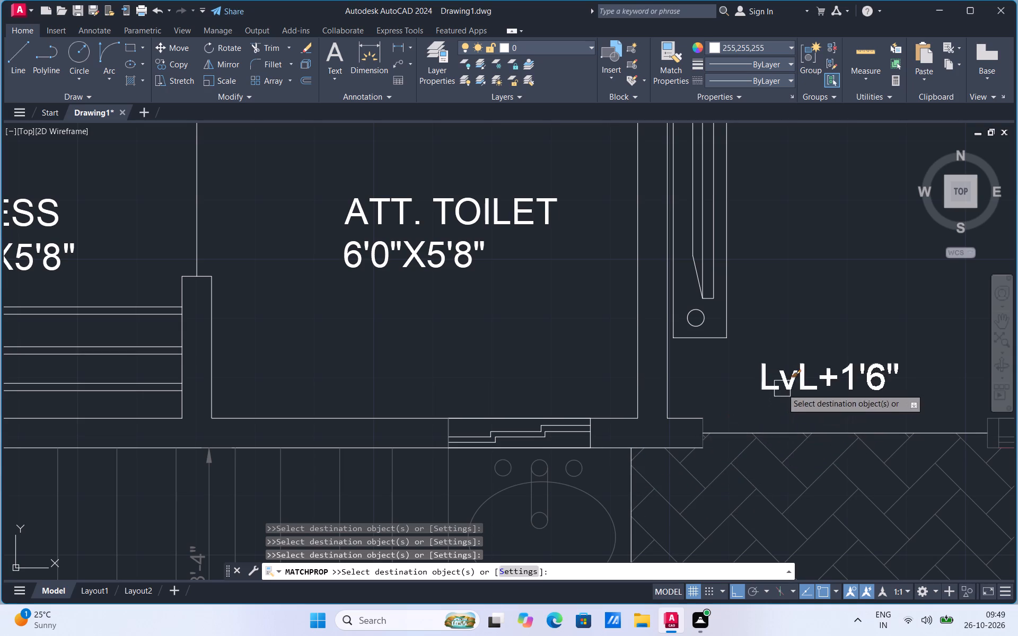
{"action": "left_click", "coordinate": [746, 463]}
Apply the white properties to the window beside the living room entrance and the wall jamb lines adjoining it.
{"action": "scroll", "coordinate": [457, 367], "scroll_direction": "down", "scroll_amount": 3}
{"action": "scroll", "coordinate": [662, 365], "scroll_direction": "up", "scroll_amount": 2}
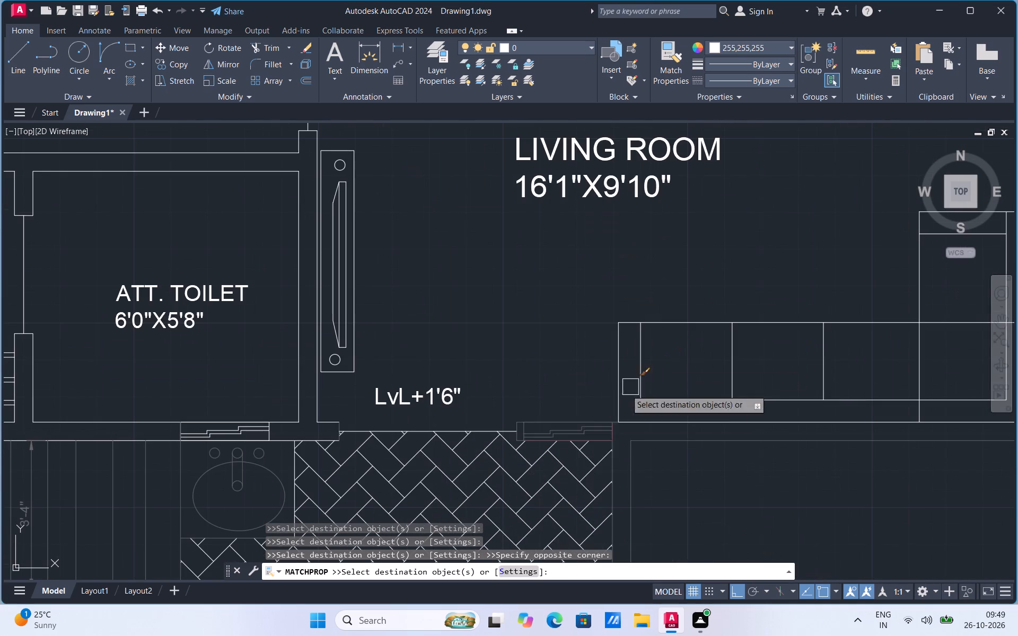
{"action": "left_click", "coordinate": [565, 432]}
{"action": "scroll", "coordinate": [520, 437], "scroll_direction": "up", "scroll_amount": 3}
{"action": "left_click", "coordinate": [547, 389]}
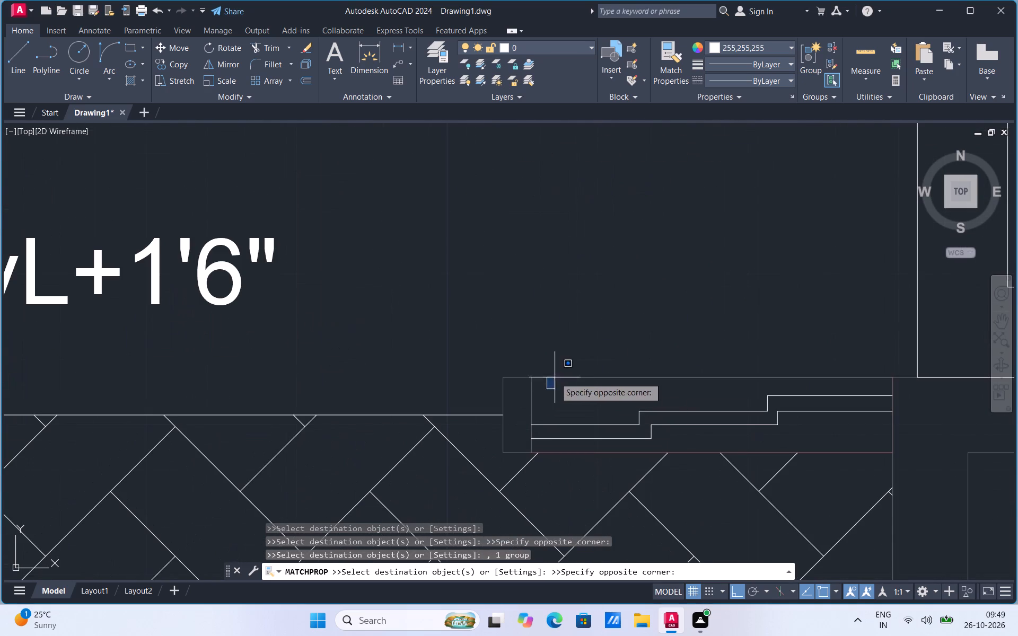
{"action": "left_click", "coordinate": [521, 402]}
{"action": "left_click", "coordinate": [506, 392]}
{"action": "left_click", "coordinate": [519, 376]}
{"action": "left_click", "coordinate": [515, 450]}
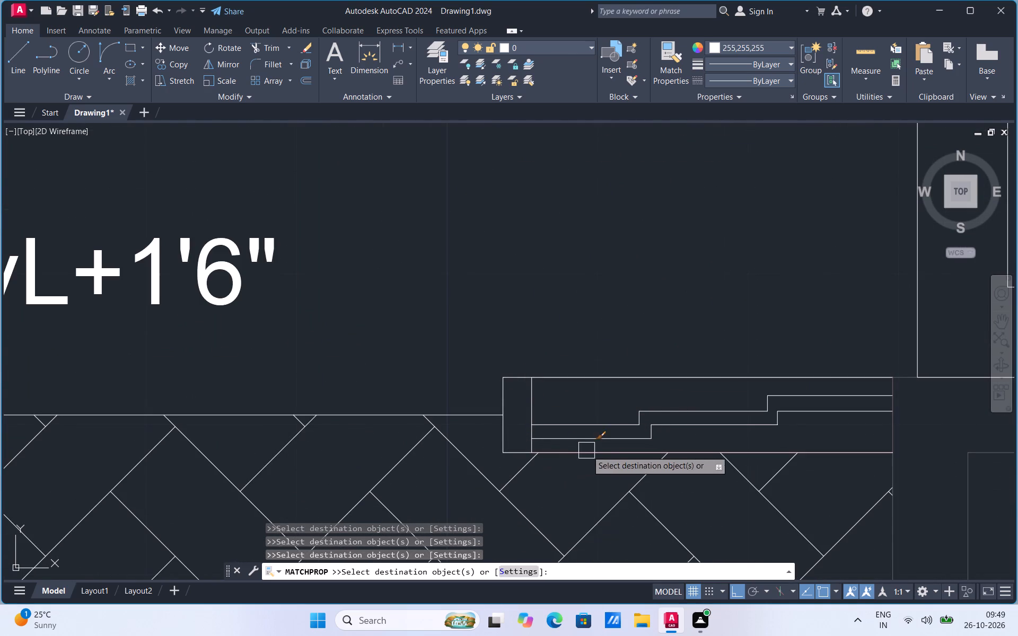
Apply the white properties to the wall lines between parking and shop and the wall lines where they meet the living room.
{"action": "scroll", "coordinate": [604, 368], "scroll_direction": "down", "scroll_amount": 1}
{"action": "left_click", "coordinate": [784, 408]}
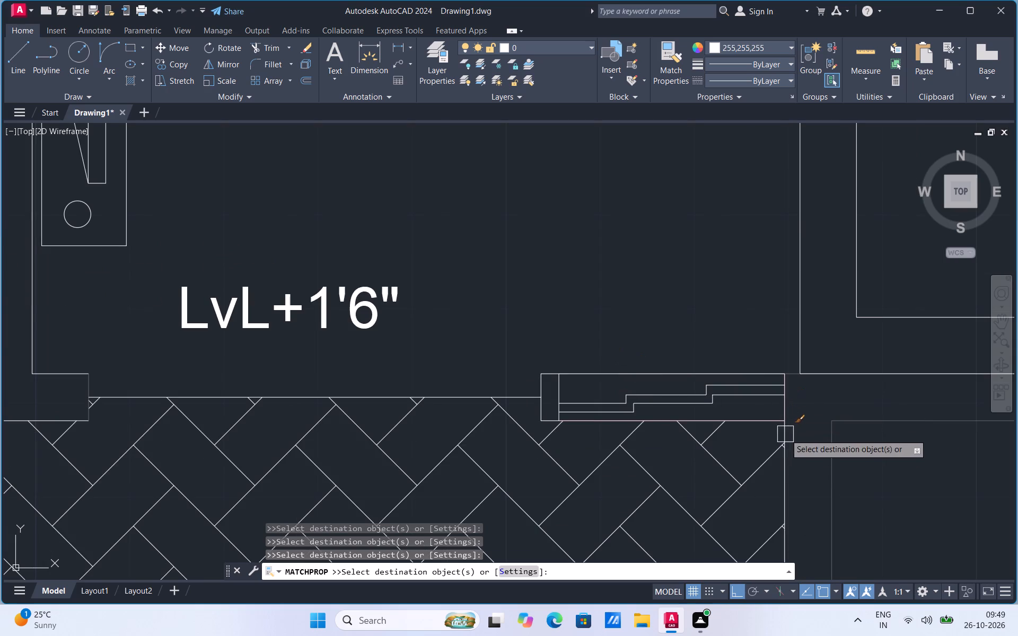
{"action": "left_click", "coordinate": [785, 434]}
{"action": "left_click", "coordinate": [828, 447]}
{"action": "left_click", "coordinate": [853, 414]}
{"action": "left_click", "coordinate": [797, 376]}
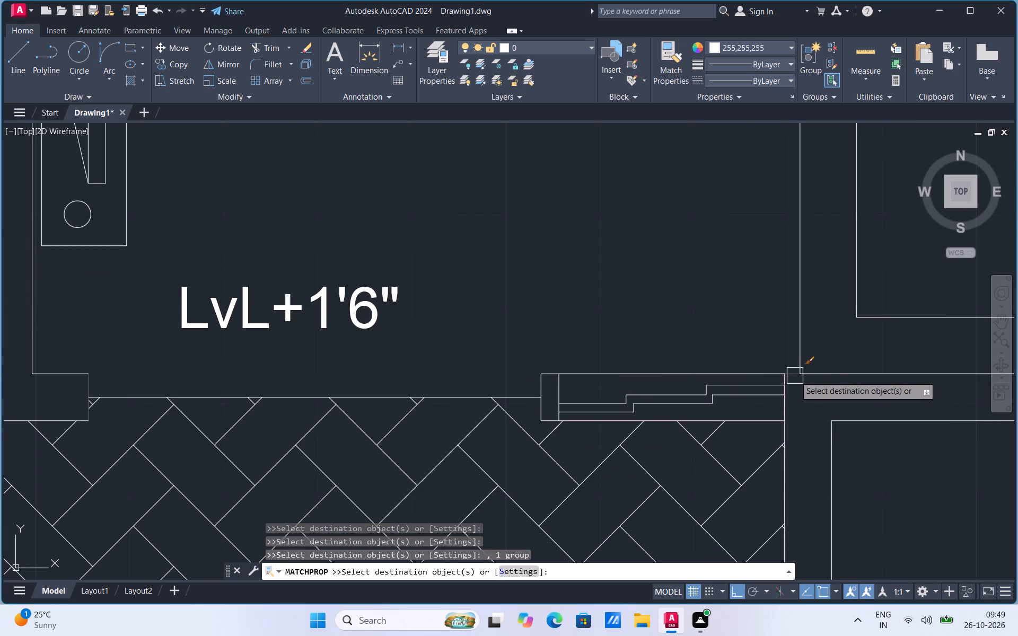
{"action": "scroll", "coordinate": [788, 375], "scroll_direction": "up", "scroll_amount": 3}
{"action": "left_click", "coordinate": [788, 375]}
Apply the white properties to the shop's remaining wall lines and the SHOP 9'0"X10'0" label.
{"action": "scroll", "coordinate": [651, 288], "scroll_direction": "down", "scroll_amount": 7}
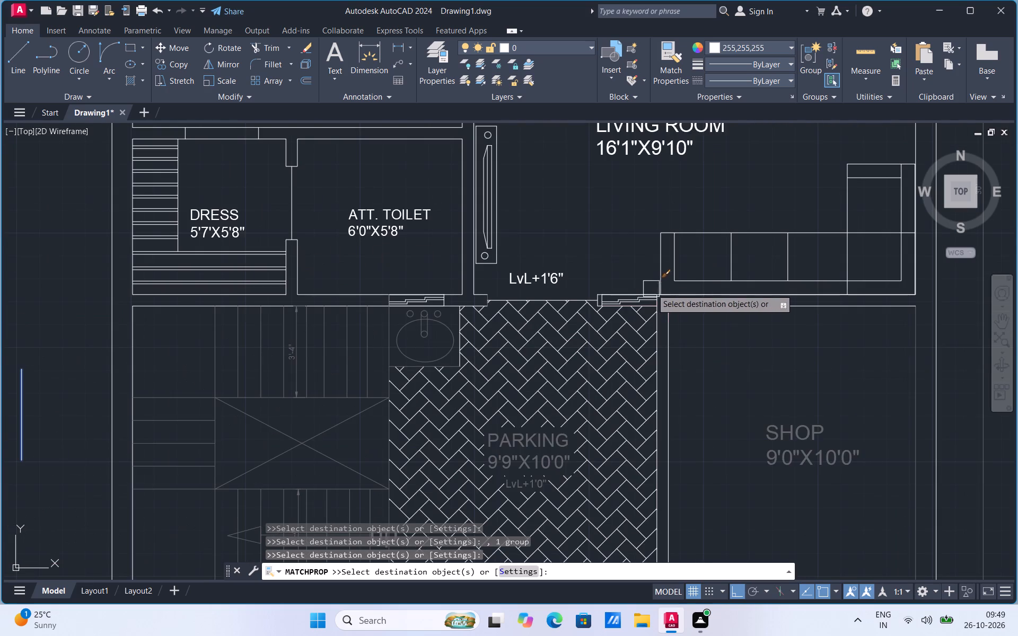
{"action": "left_click", "coordinate": [908, 378]}
{"action": "left_click", "coordinate": [792, 462]}
{"action": "scroll", "coordinate": [752, 349], "scroll_direction": "down", "scroll_amount": 2}
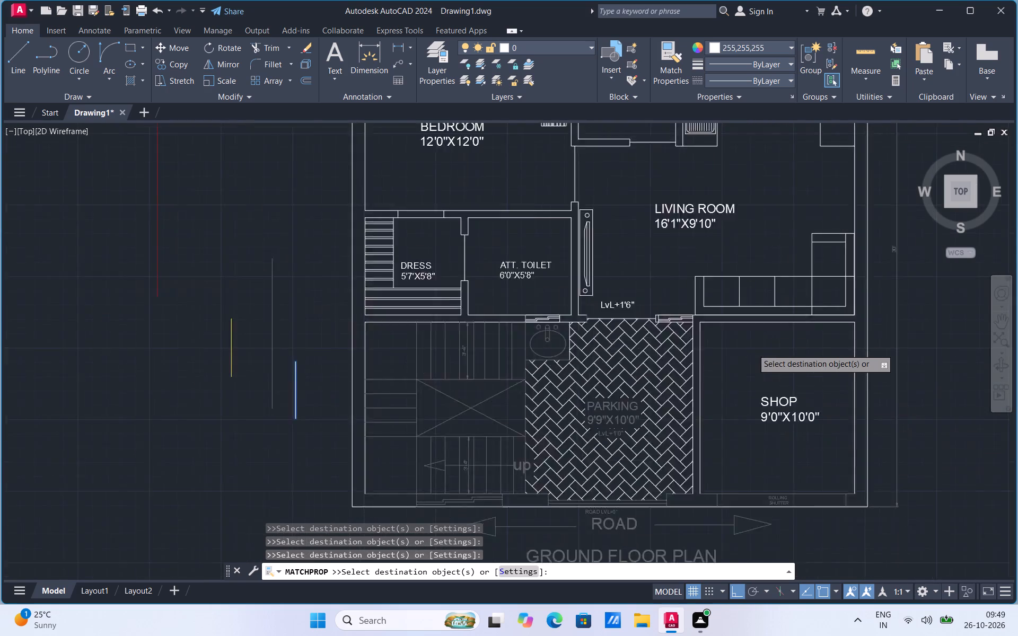
{"action": "scroll", "coordinate": [736, 447], "scroll_direction": "up", "scroll_amount": 2}
{"action": "left_click", "coordinate": [736, 428]}
Apply the white properties to the parking's front gate lines, the adjacent wall pier and the first rolling shutter jamb.
{"action": "scroll", "coordinate": [688, 425], "scroll_direction": "up", "scroll_amount": 2}
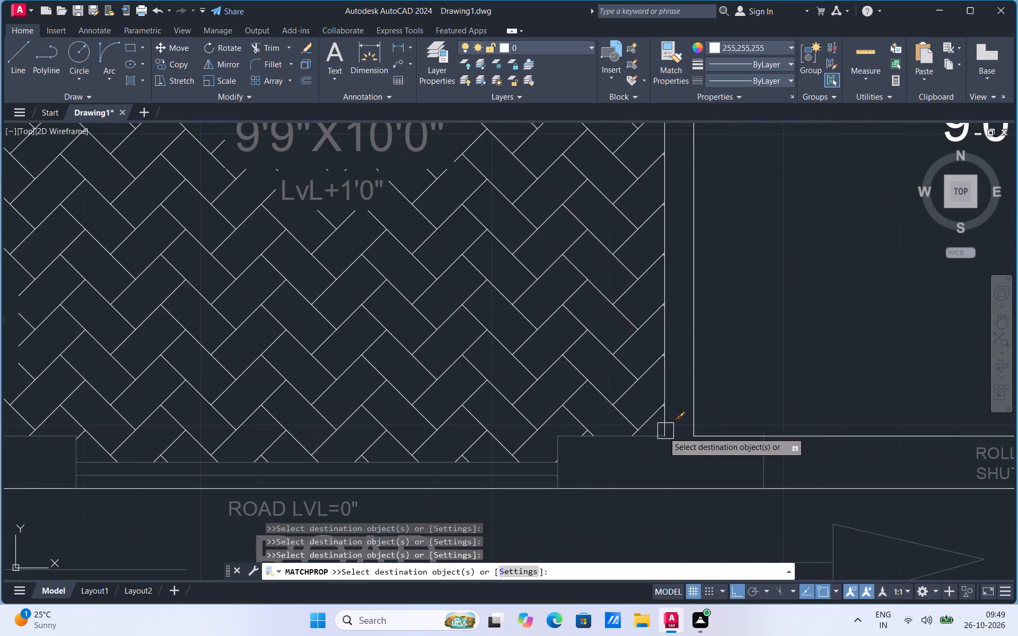
{"action": "left_click", "coordinate": [608, 439]}
{"action": "left_click", "coordinate": [537, 457]}
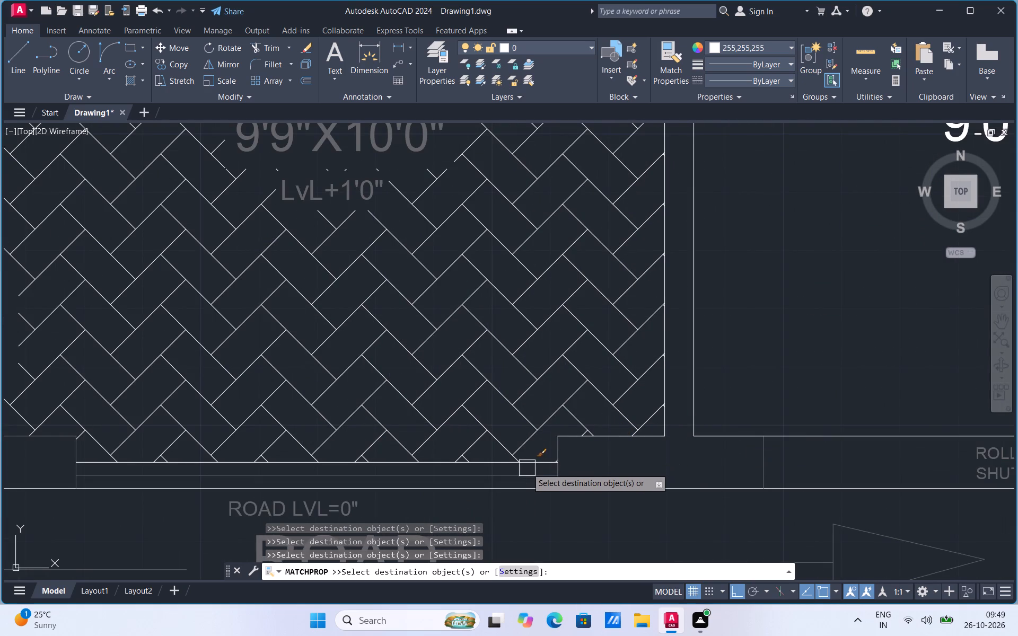
{"action": "left_click", "coordinate": [525, 471]}
{"action": "left_click", "coordinate": [560, 446]}
{"action": "left_click", "coordinate": [758, 460]}
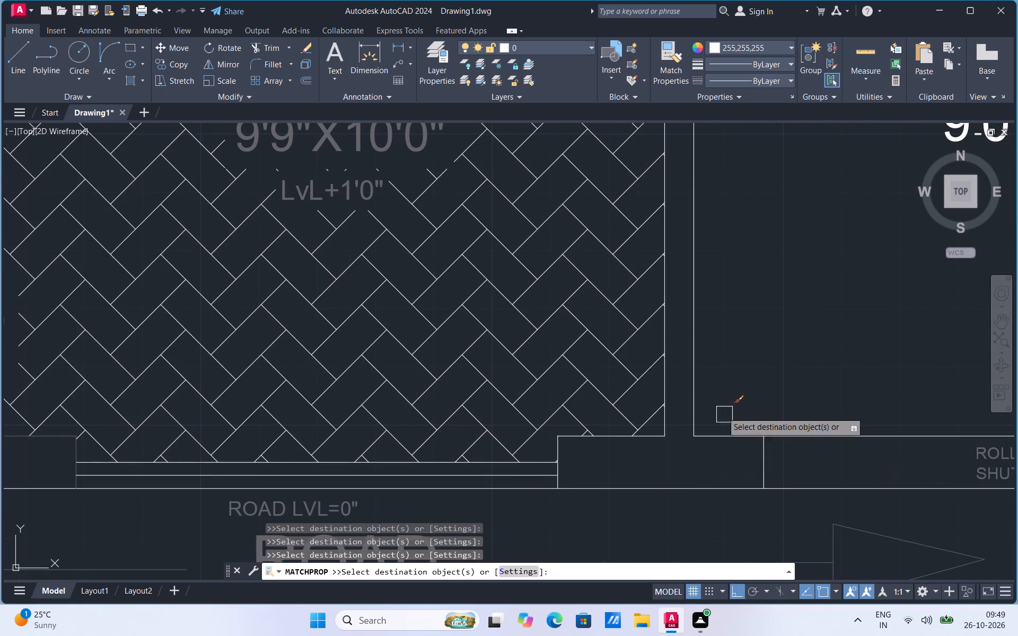
Apply the white properties to both road arrows, the ROAD and ROAD LVL=0" labels, and the PARKING 9'9"X10'0" and LvL+1'0" labels.
{"action": "scroll", "coordinate": [712, 394], "scroll_direction": "down", "scroll_amount": 2}
{"action": "left_click", "coordinate": [696, 456]}
{"action": "left_click", "coordinate": [564, 449]}
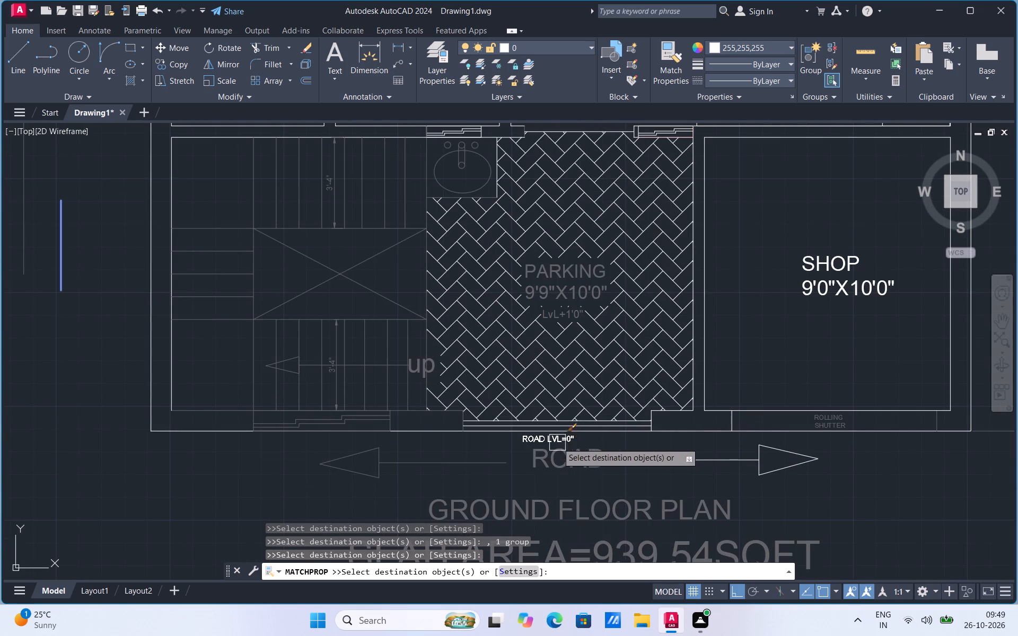
{"action": "left_click", "coordinate": [558, 291]}
{"action": "left_click", "coordinate": [551, 316]}
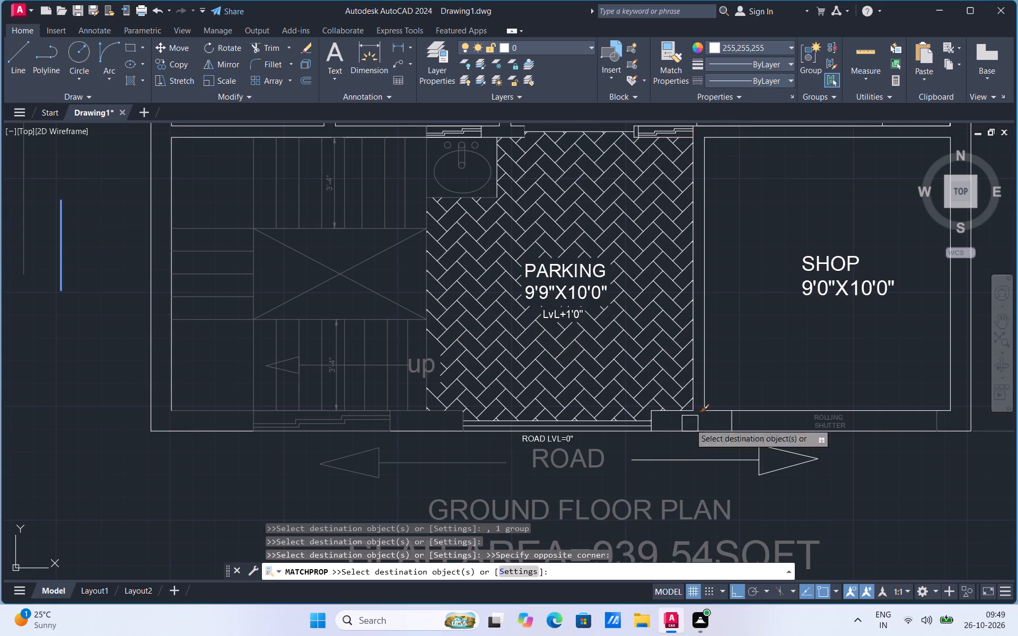
{"action": "left_click", "coordinate": [357, 466]}
{"action": "left_click", "coordinate": [539, 472]}
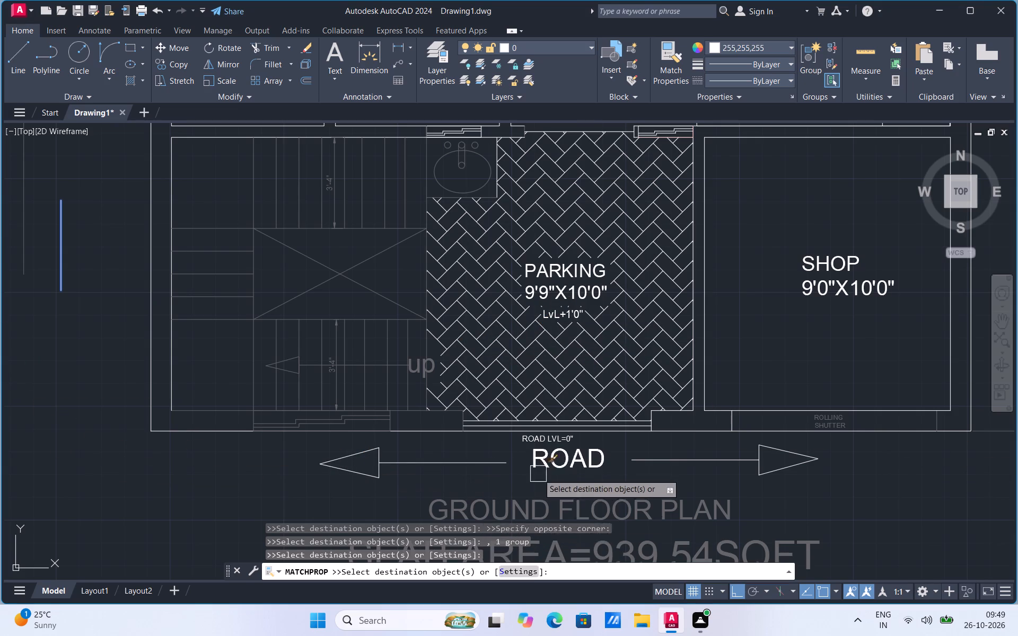
Apply the white properties to the GROUND FLOOR PLAN title and the slab area and floor height texts below it.
{"action": "left_click", "coordinate": [521, 513]}
{"action": "scroll", "coordinate": [514, 400], "scroll_direction": "down", "scroll_amount": 2}
{"action": "left_click", "coordinate": [570, 496]}
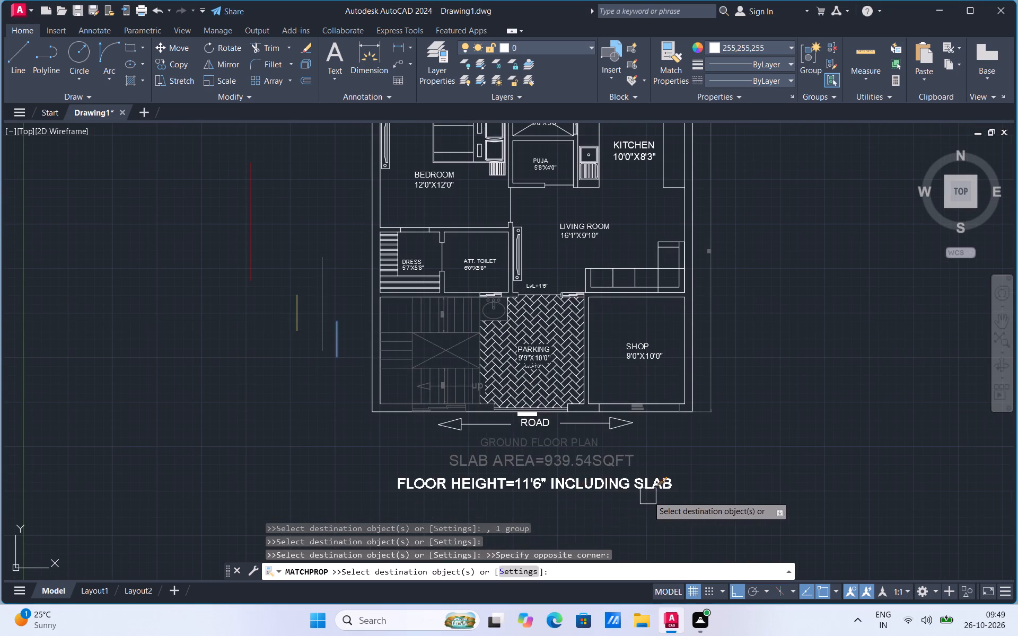
{"action": "left_click_drag", "start_coordinate": [690, 489], "coordinate": [665, 480]}
{"action": "left_click", "coordinate": [363, 434]}
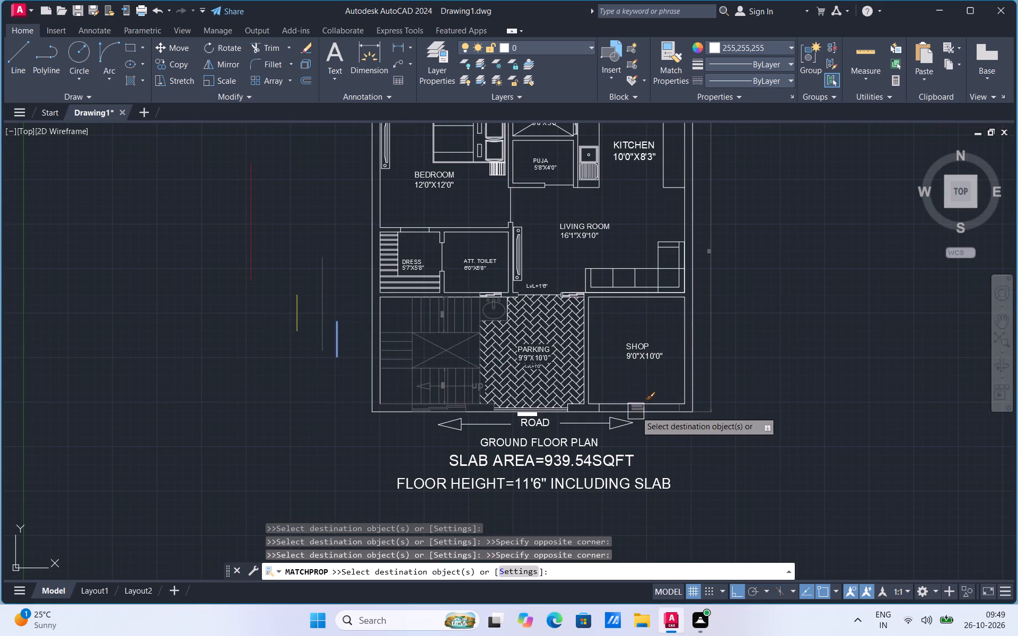
Apply the white properties to the ROLLING SHUTTER label, the shutter's other jamb and the overall dimension along the shop side.
{"action": "scroll", "coordinate": [638, 412], "scroll_direction": "up", "scroll_amount": 2}
{"action": "left_click", "coordinate": [643, 405]}
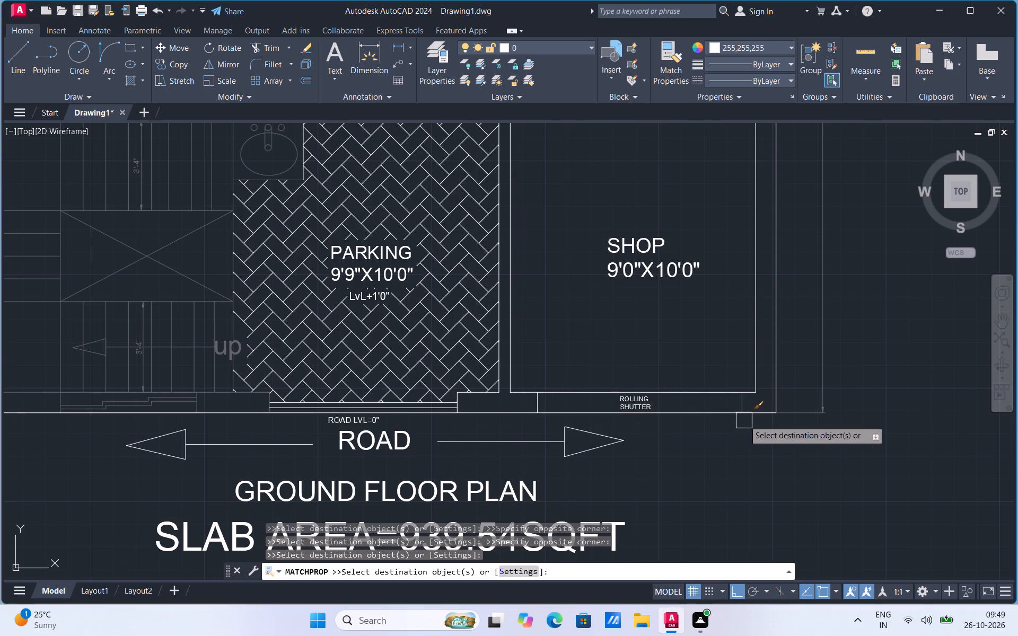
{"action": "left_click", "coordinate": [743, 406]}
{"action": "scroll", "coordinate": [716, 498], "scroll_direction": "down", "scroll_amount": 2}
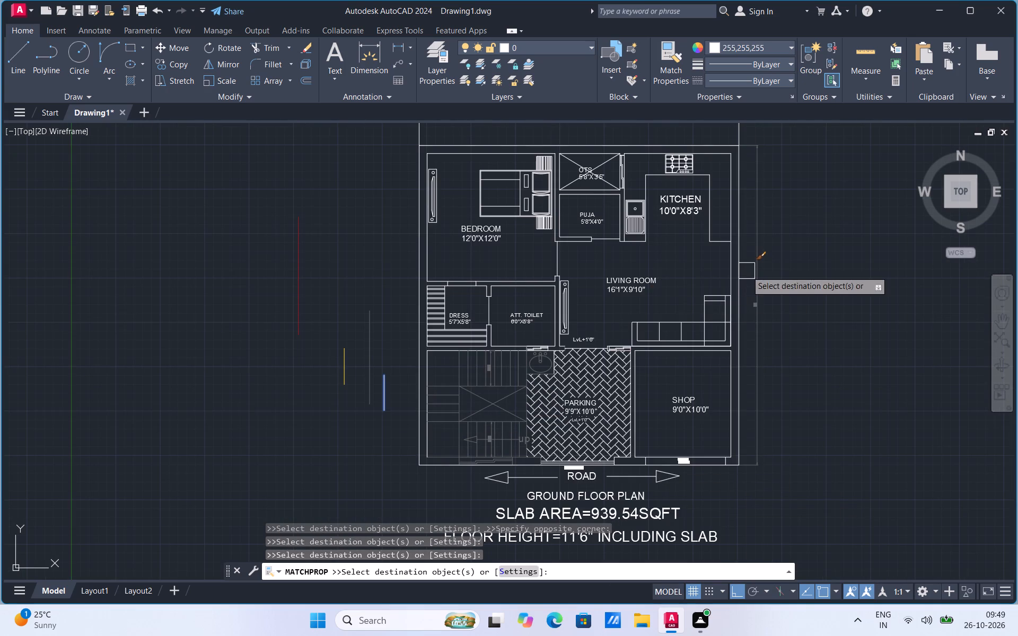
{"action": "left_click", "coordinate": [759, 290]}
Apply the white properties to the two crossing diagonals between the staircase flights.
{"action": "scroll", "coordinate": [488, 397], "scroll_direction": "up", "scroll_amount": 2}
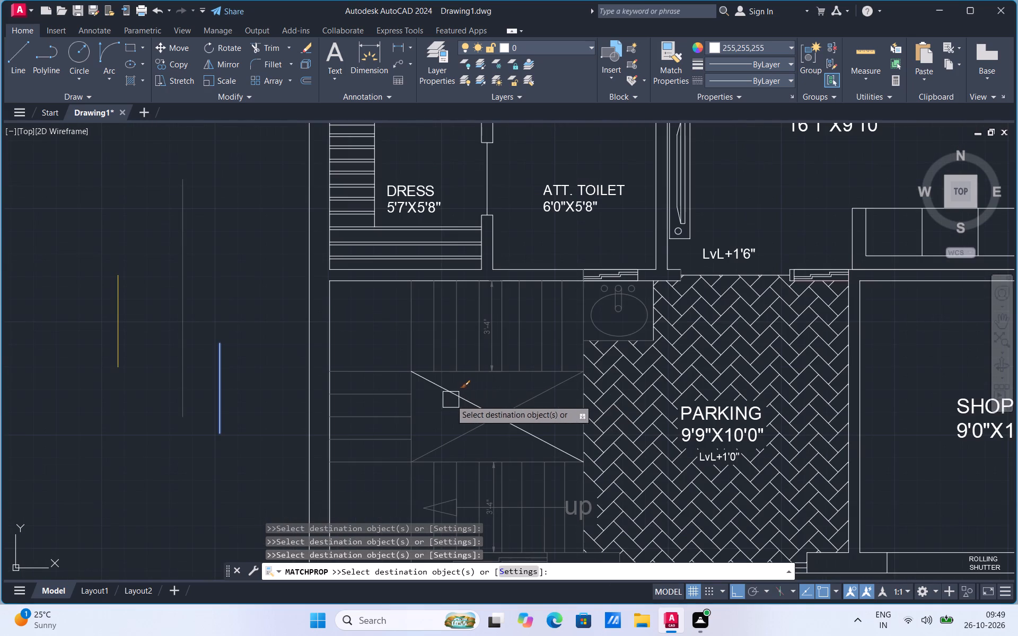
{"action": "left_click", "coordinate": [447, 396]}
{"action": "left_click", "coordinate": [515, 399]}
Apply the white properties to the stair-side parking edge line and the washbasin's bowl, tap circles and spout.
{"action": "scroll", "coordinate": [647, 308], "scroll_direction": "up", "scroll_amount": 2}
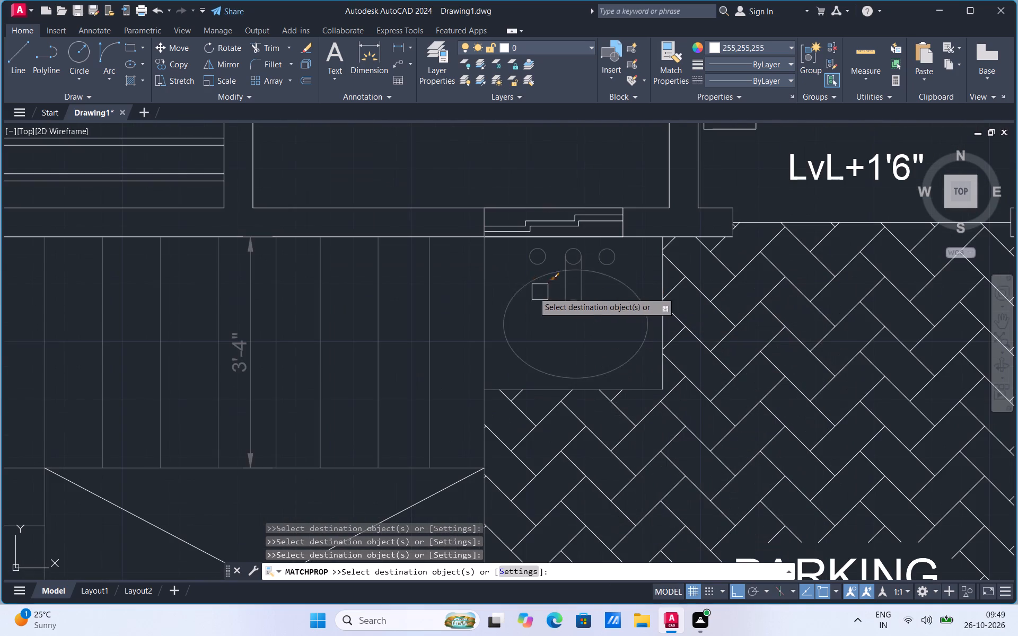
{"action": "left_click", "coordinate": [483, 289]}
{"action": "left_click", "coordinate": [513, 293]}
{"action": "left_click", "coordinate": [532, 256]}
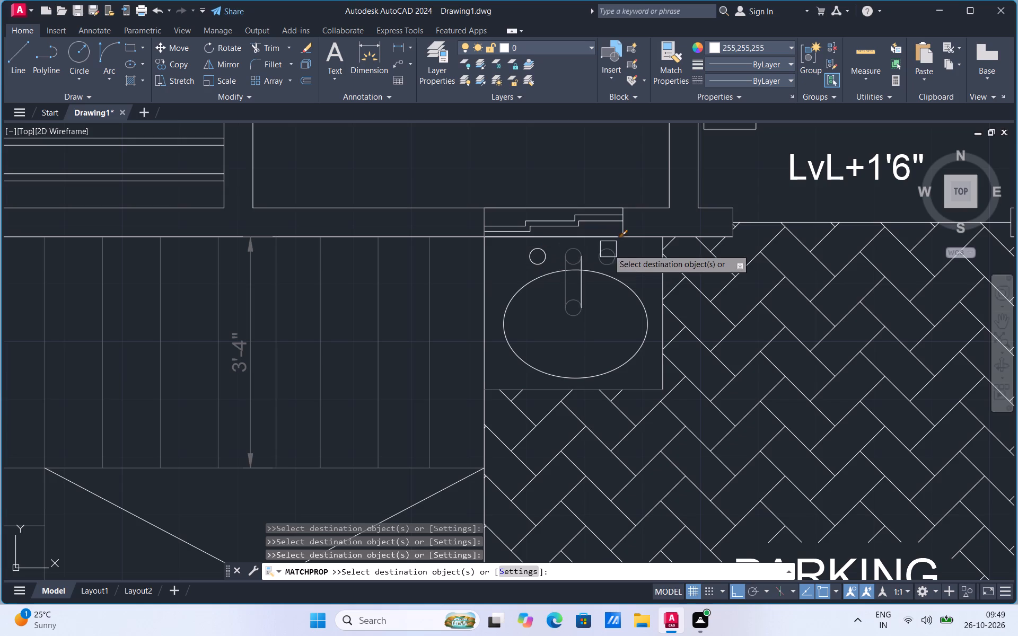
{"action": "scroll", "coordinate": [739, 226], "scroll_direction": "up", "scroll_amount": 2}
{"action": "left_click", "coordinate": [723, 200]}
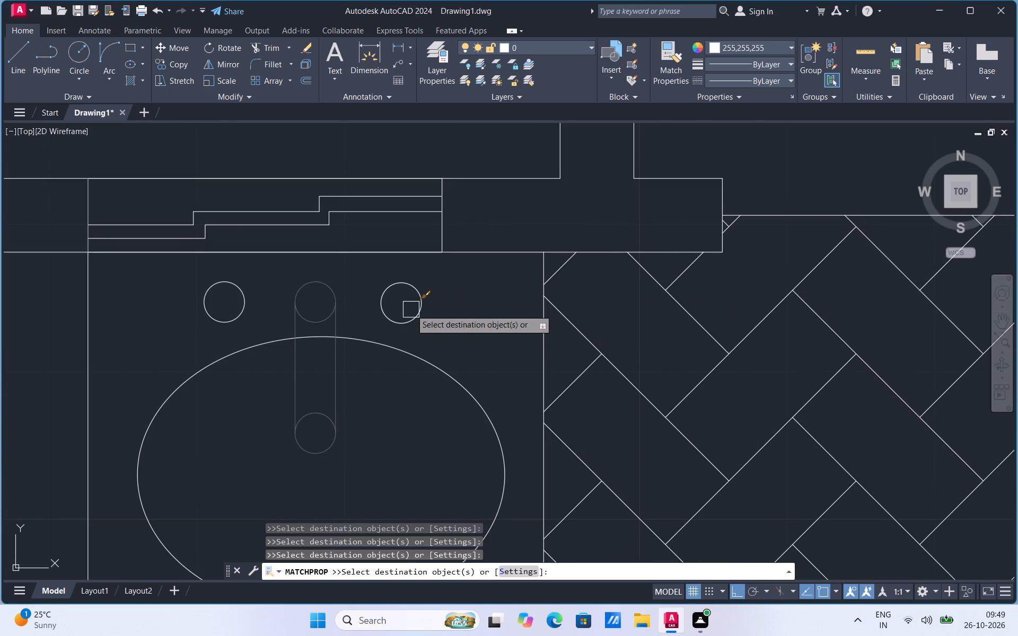
{"action": "left_click", "coordinate": [411, 310]}
{"action": "left_click", "coordinate": [322, 282]}
{"action": "left_click", "coordinate": [291, 329]}
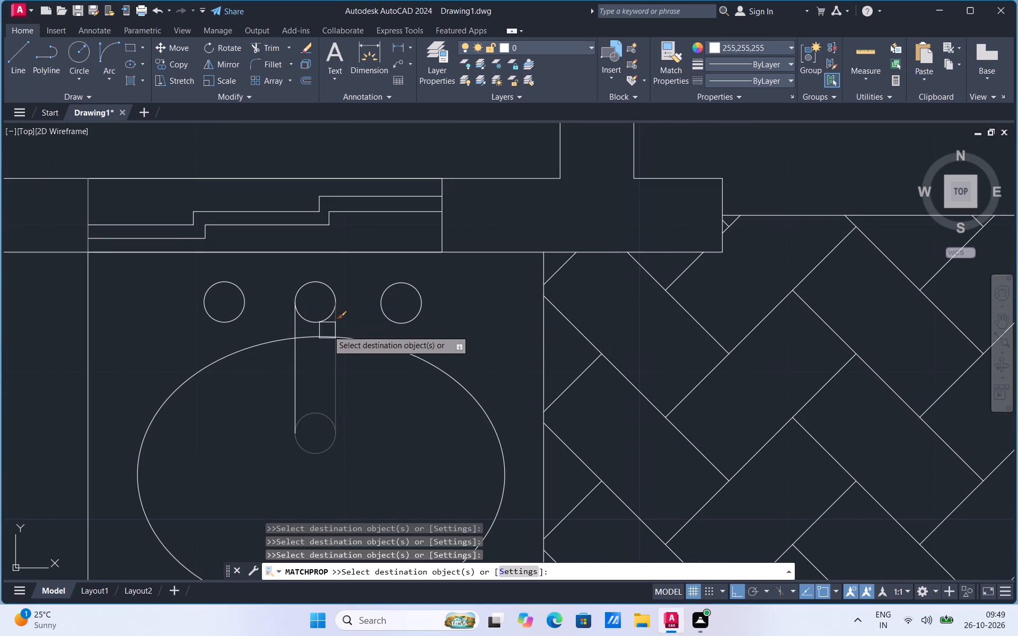
{"action": "left_click", "coordinate": [336, 324]}
{"action": "left_click", "coordinate": [321, 411]}
{"action": "scroll", "coordinate": [468, 333], "scroll_direction": "down", "scroll_amount": 3}
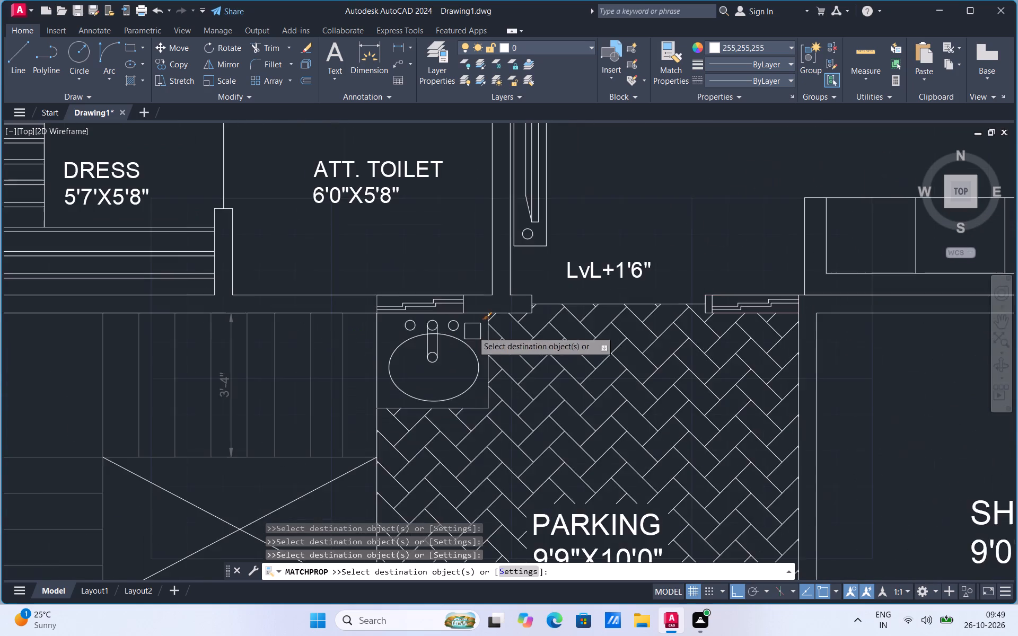
Apply the white properties to the window below the lower stair flight and the adjoining outer wall lines up to the parking entrance.
{"action": "scroll", "coordinate": [543, 273], "scroll_direction": "down", "scroll_amount": 2}
{"action": "scroll", "coordinate": [448, 466], "scroll_direction": "up", "scroll_amount": 3}
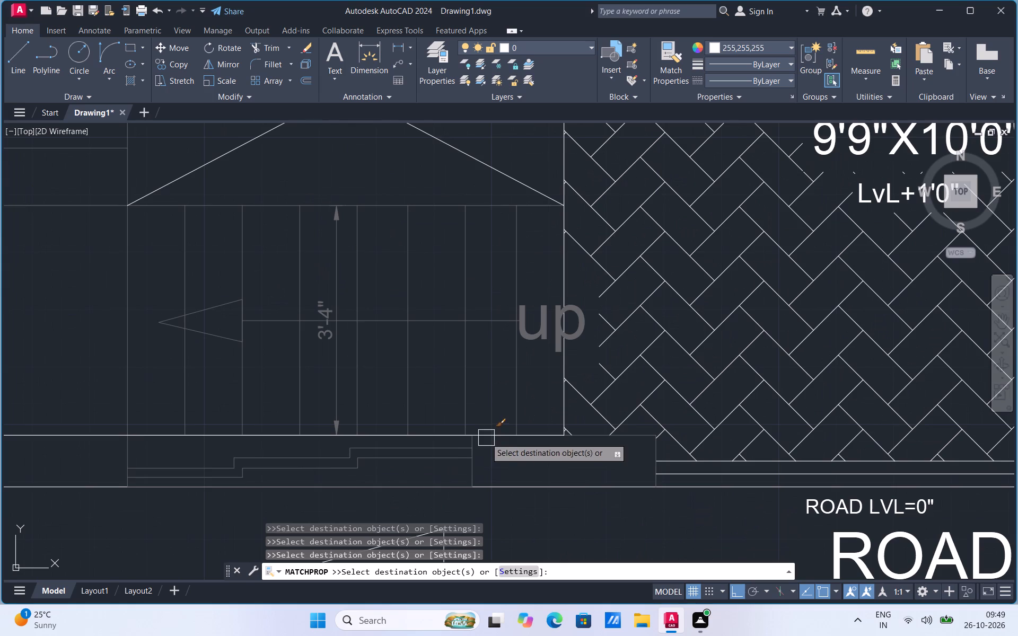
{"action": "left_click", "coordinate": [442, 458]}
{"action": "left_click", "coordinate": [492, 434]}
{"action": "left_click", "coordinate": [583, 438]}
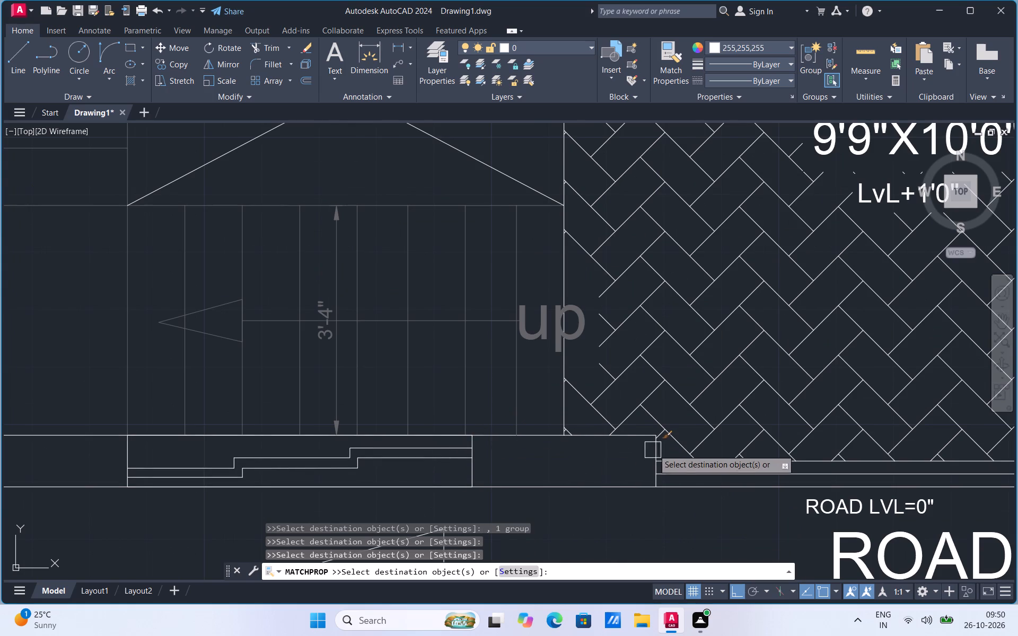
{"action": "left_click", "coordinate": [656, 448]}
{"action": "scroll", "coordinate": [780, 480], "scroll_direction": "down", "scroll_amount": 2}
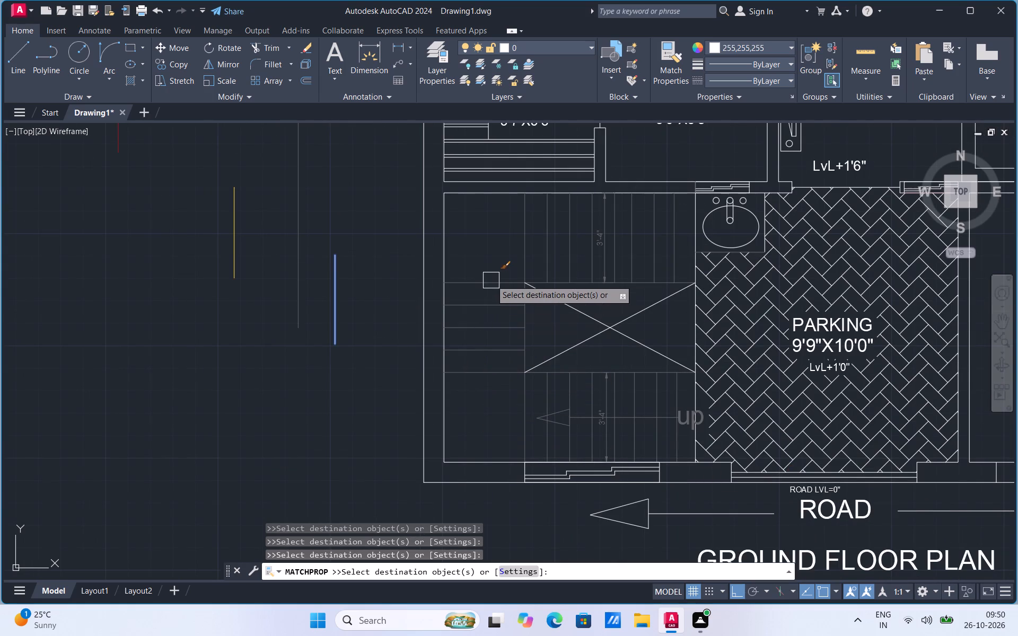
Apply the white properties to the tread lines of the turning section that connects the two stair flights.
{"action": "left_click_drag", "start_coordinate": [491, 279], "coordinate": [486, 293]}
{"action": "left_click_drag", "start_coordinate": [485, 306], "coordinate": [486, 328]}
{"action": "left_click", "coordinate": [486, 328]}
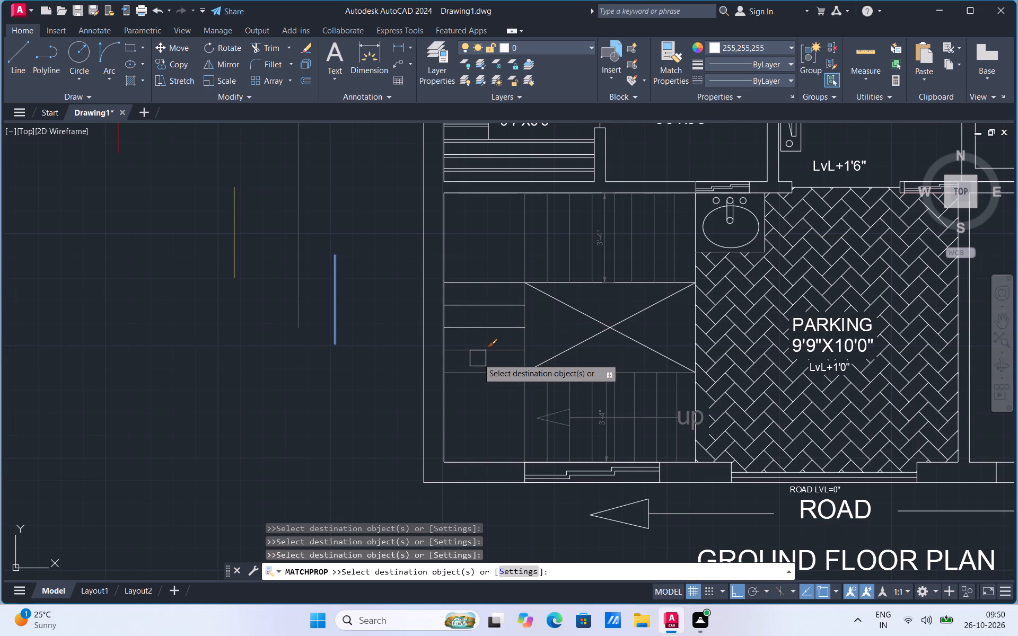
{"action": "left_click_drag", "start_coordinate": [487, 355], "coordinate": [485, 369]}
{"action": "left_click", "coordinate": [485, 369]}
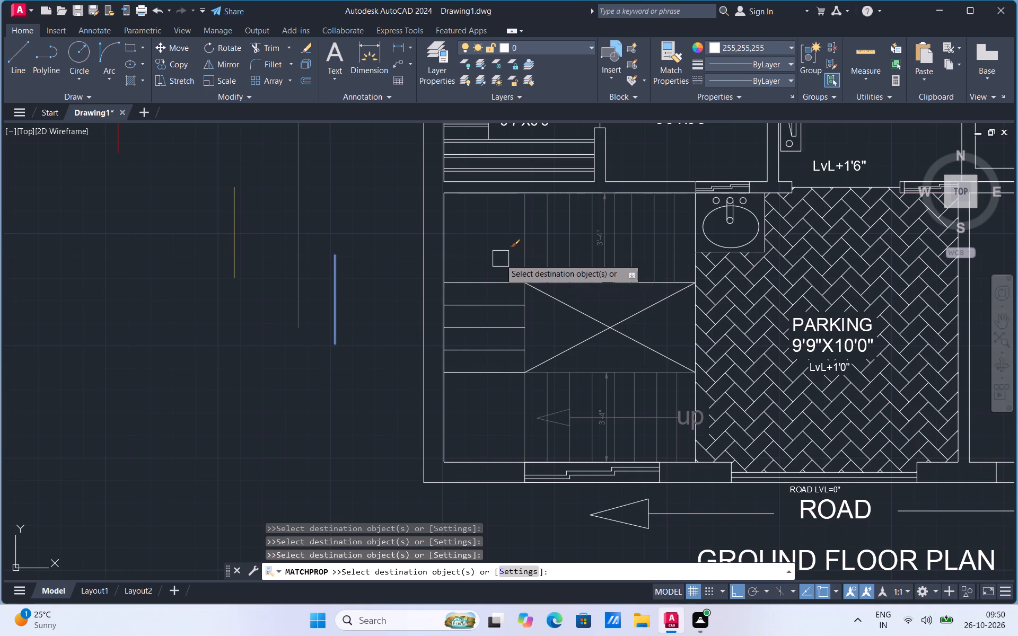
Apply the white properties to the upper stair flight's tread lines and its 3'-4" dimension.
{"action": "left_click", "coordinate": [521, 248]}
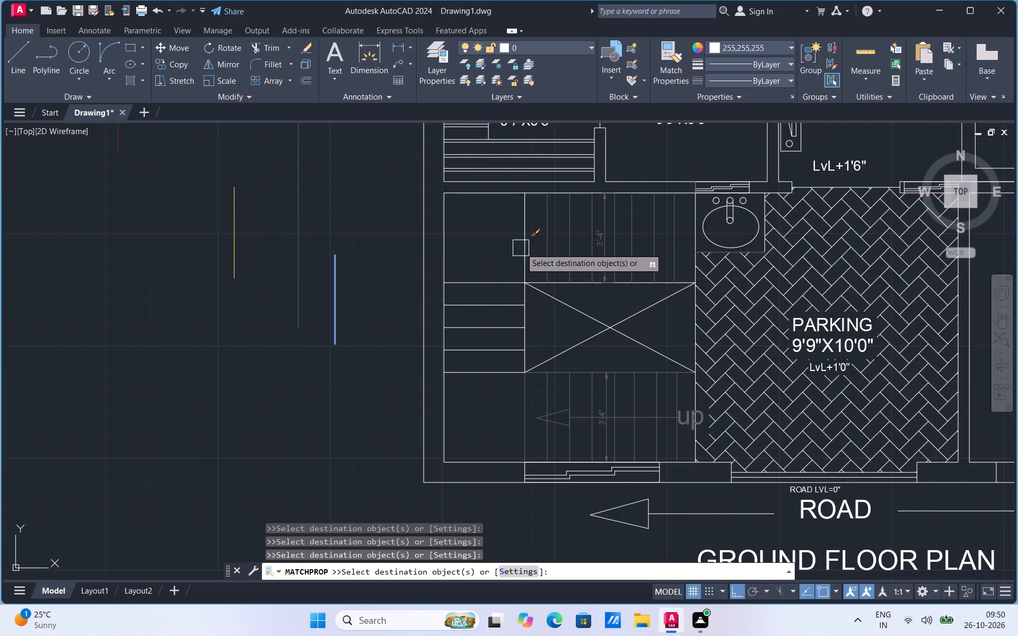
{"action": "left_click", "coordinate": [540, 250]}
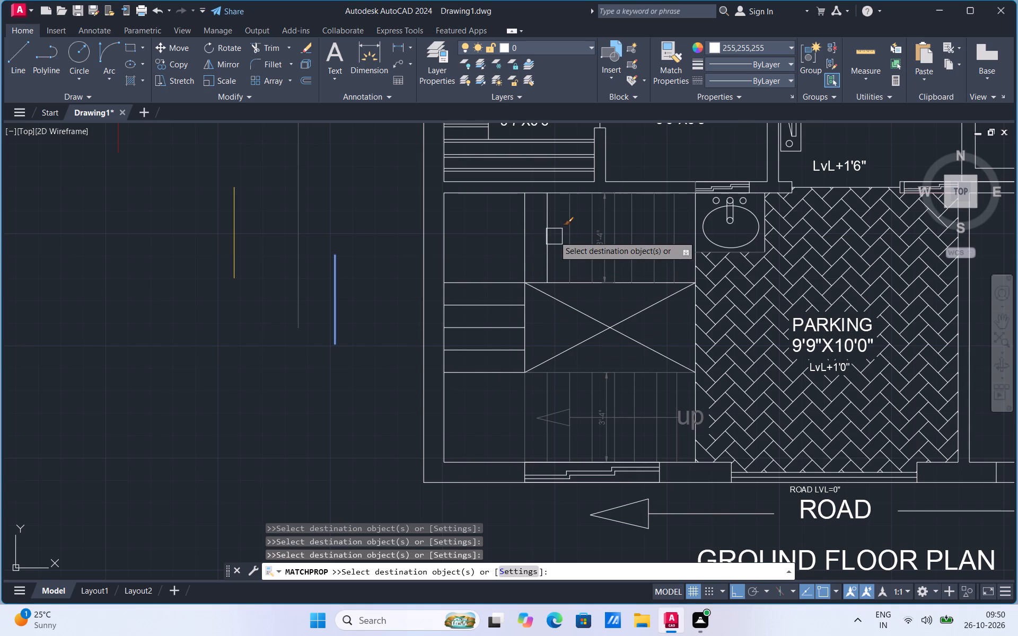
{"action": "left_click", "coordinate": [571, 234]}
{"action": "left_click_drag", "start_coordinate": [585, 236], "coordinate": [603, 232]}
{"action": "left_click", "coordinate": [603, 232]}
{"action": "left_click", "coordinate": [613, 230]}
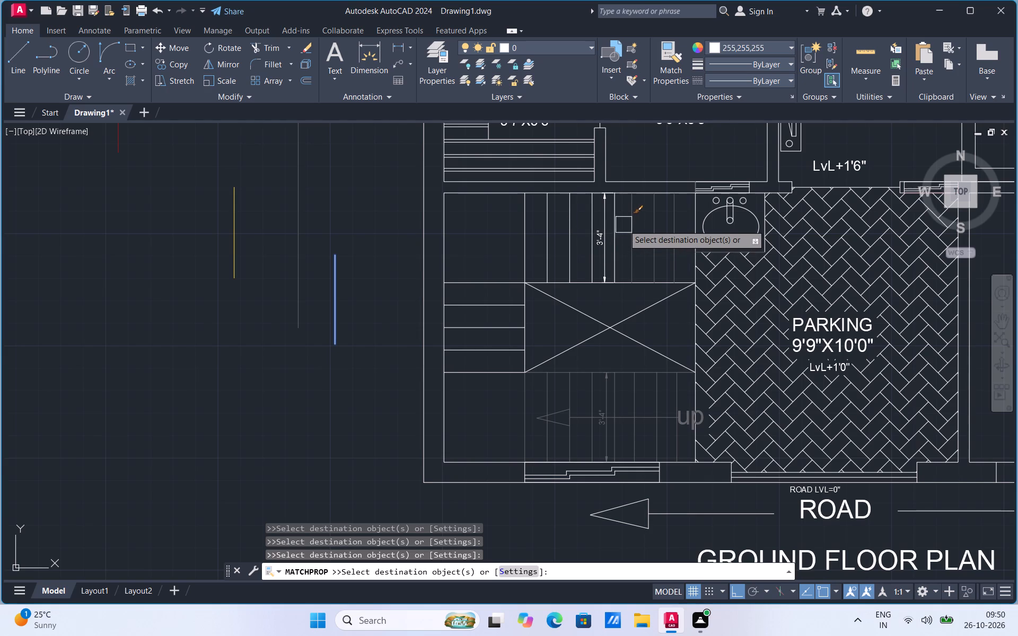
{"action": "left_click", "coordinate": [628, 225]}
{"action": "left_click_drag", "start_coordinate": [650, 228], "coordinate": [670, 237]}
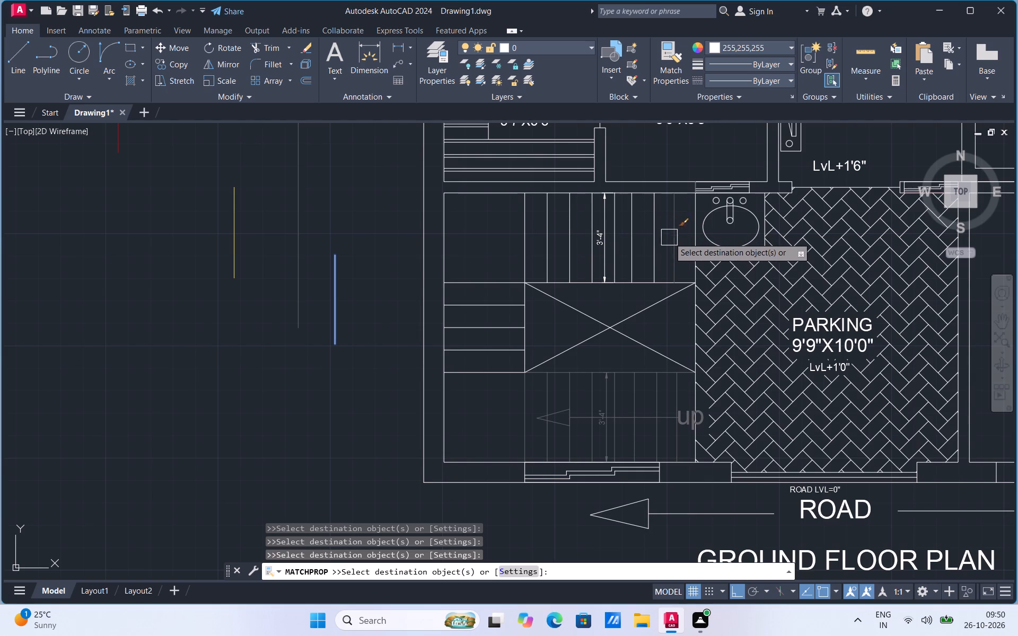
{"action": "left_click_drag", "start_coordinate": [670, 237], "coordinate": [673, 239]}
{"action": "left_click_drag", "start_coordinate": [673, 239], "coordinate": [547, 399]}
Apply the white properties to the lower stair flight's tread lines, its 3'-4" dimension, and the up arrow with its label.
{"action": "left_click", "coordinate": [547, 399]}
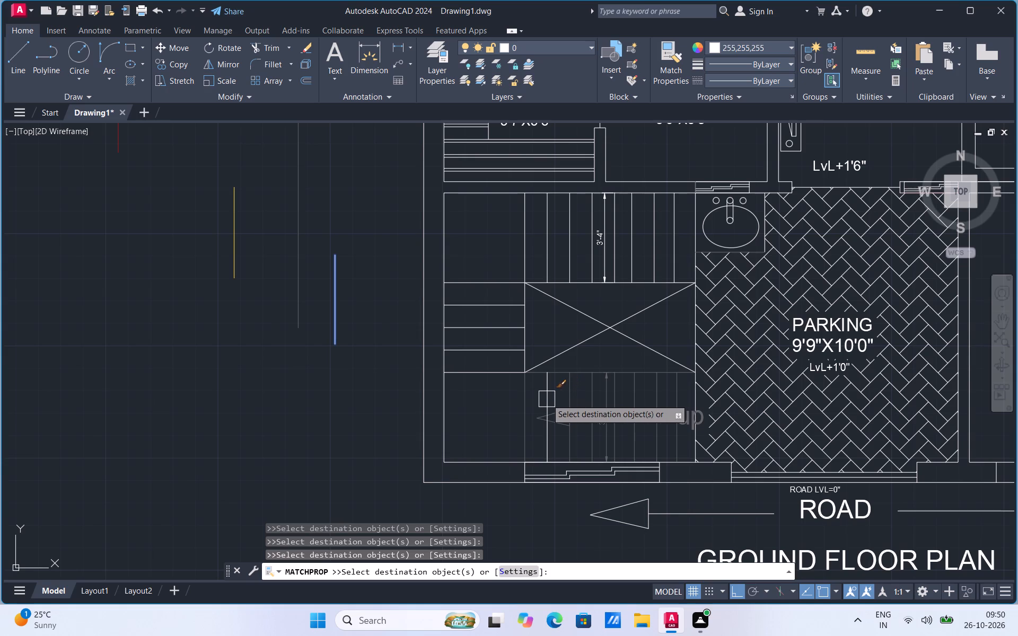
{"action": "left_click_drag", "start_coordinate": [564, 395], "coordinate": [581, 372]}
{"action": "left_click_drag", "start_coordinate": [581, 372], "coordinate": [521, 409]}
{"action": "left_click_drag", "start_coordinate": [521, 409], "coordinate": [587, 413]}
{"action": "left_click_drag", "start_coordinate": [587, 413], "coordinate": [593, 400]}
{"action": "left_click_drag", "start_coordinate": [593, 400], "coordinate": [605, 398]}
{"action": "left_click_drag", "start_coordinate": [605, 398], "coordinate": [616, 397]}
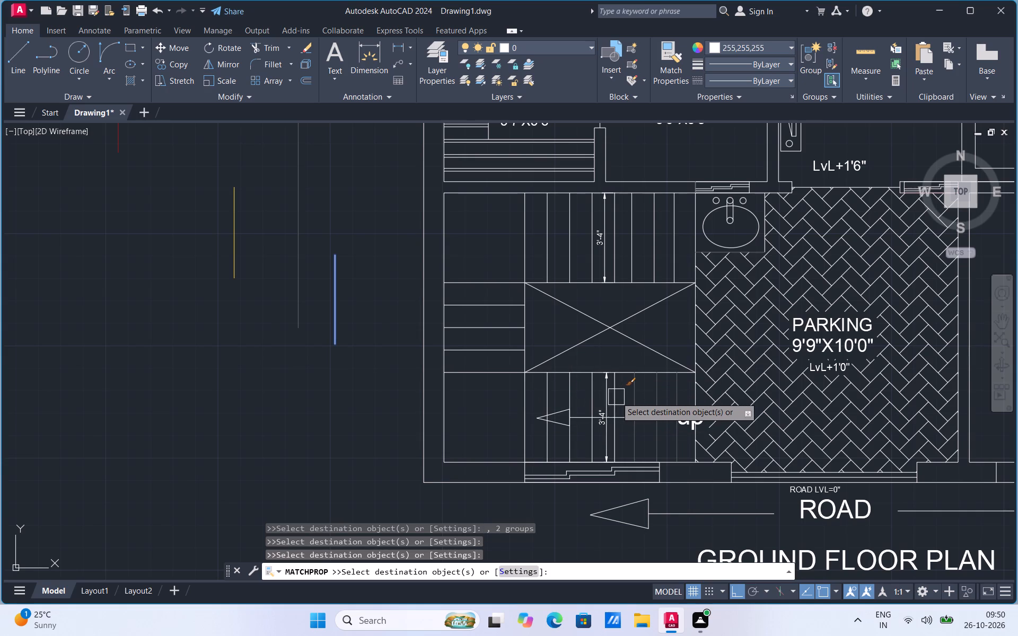
{"action": "left_click_drag", "start_coordinate": [616, 397], "coordinate": [617, 397]}
{"action": "left_click_drag", "start_coordinate": [617, 397], "coordinate": [633, 397]}
{"action": "left_click_drag", "start_coordinate": [633, 397], "coordinate": [655, 397]}
{"action": "left_click_drag", "start_coordinate": [655, 397], "coordinate": [678, 393]}
{"action": "left_click", "coordinate": [678, 393]}
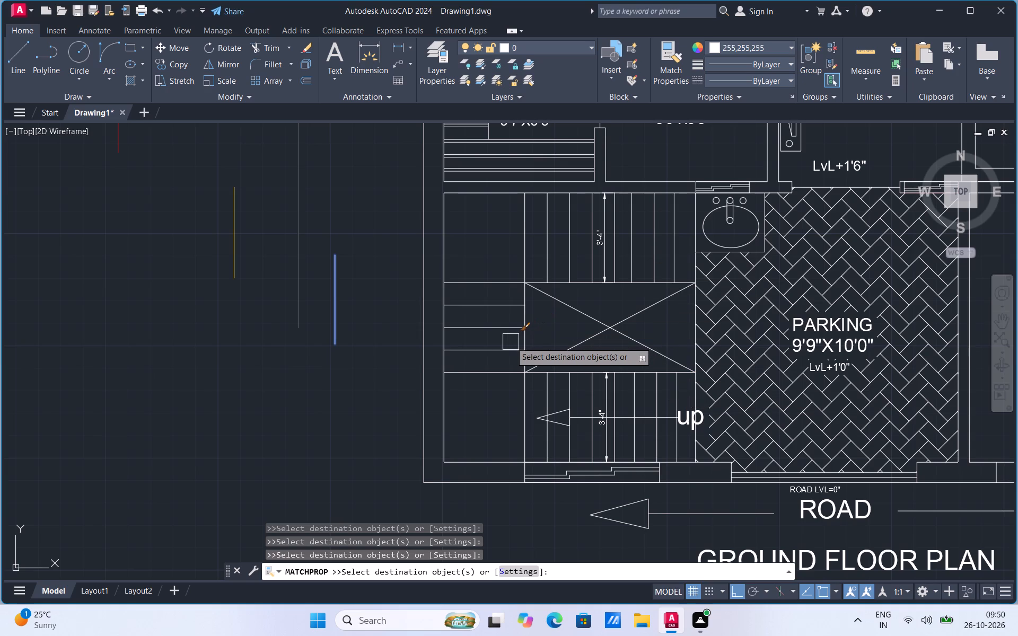
Set the current object colour to Red and end the white property matching.
{"action": "scroll", "coordinate": [513, 340], "scroll_direction": "down", "scroll_amount": 2}
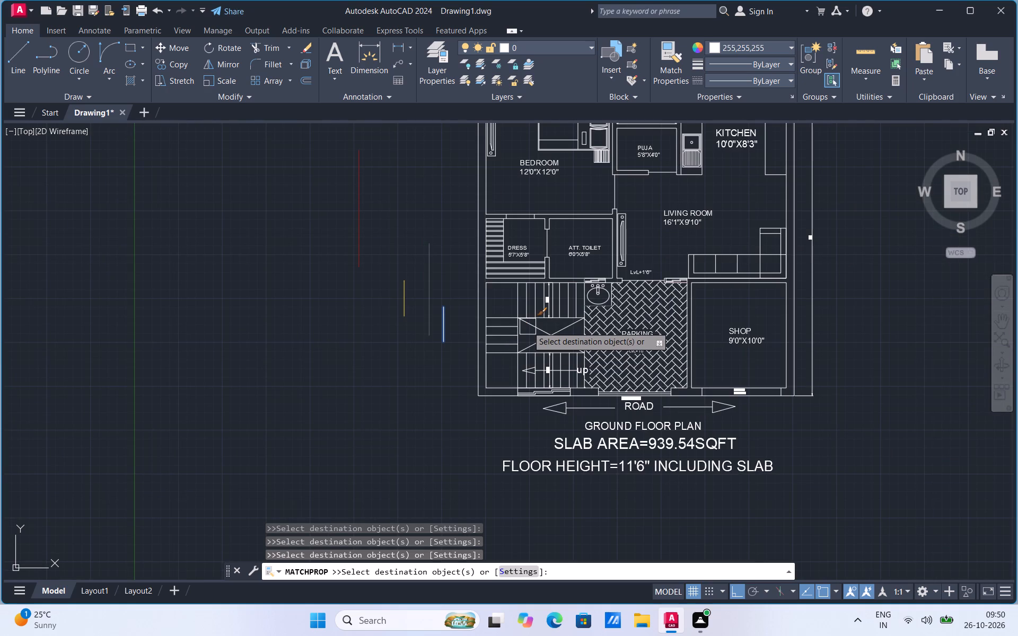
{"action": "scroll", "coordinate": [538, 315], "scroll_direction": "down", "scroll_amount": 1}
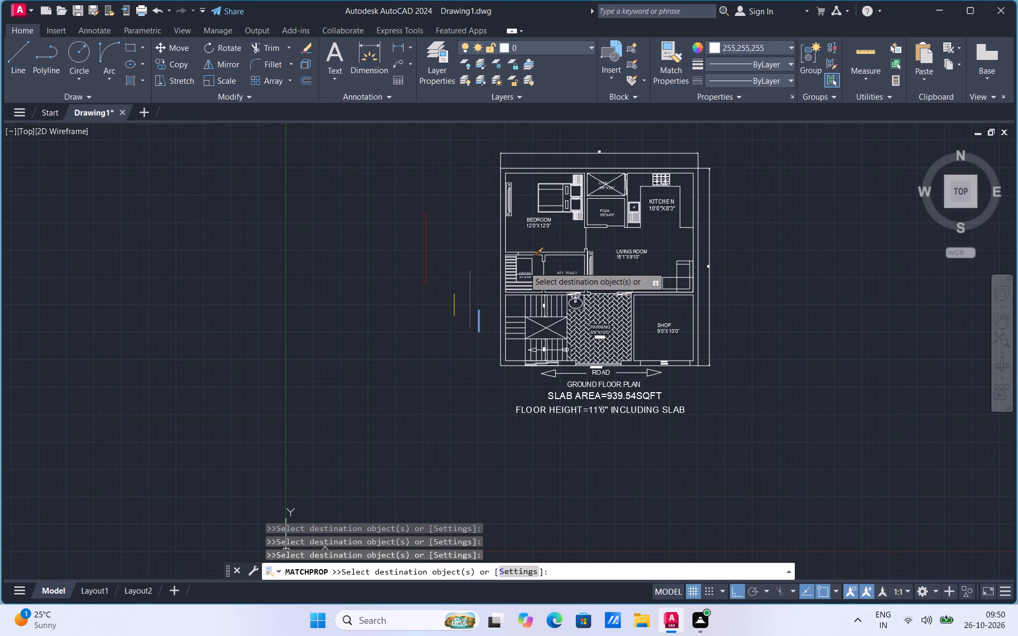
{"action": "scroll", "coordinate": [502, 261], "scroll_direction": "down", "scroll_amount": 1}
{"action": "scroll", "coordinate": [507, 234], "scroll_direction": "up", "scroll_amount": 3}
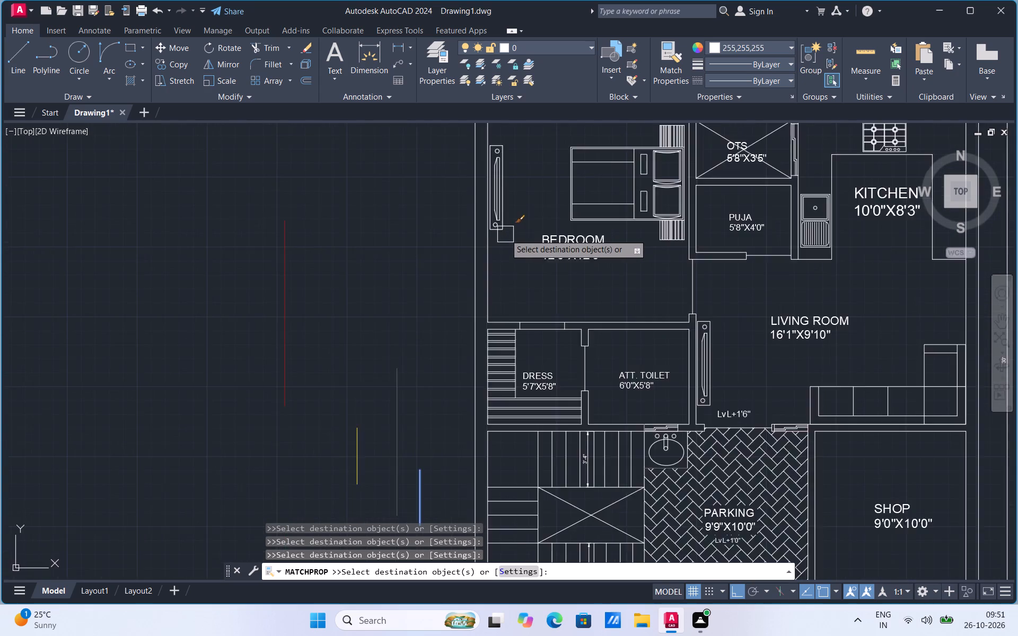
{"action": "scroll", "coordinate": [505, 234], "scroll_direction": "down", "scroll_amount": 2}
{"action": "scroll", "coordinate": [444, 319], "scroll_direction": "up", "scroll_amount": 1}
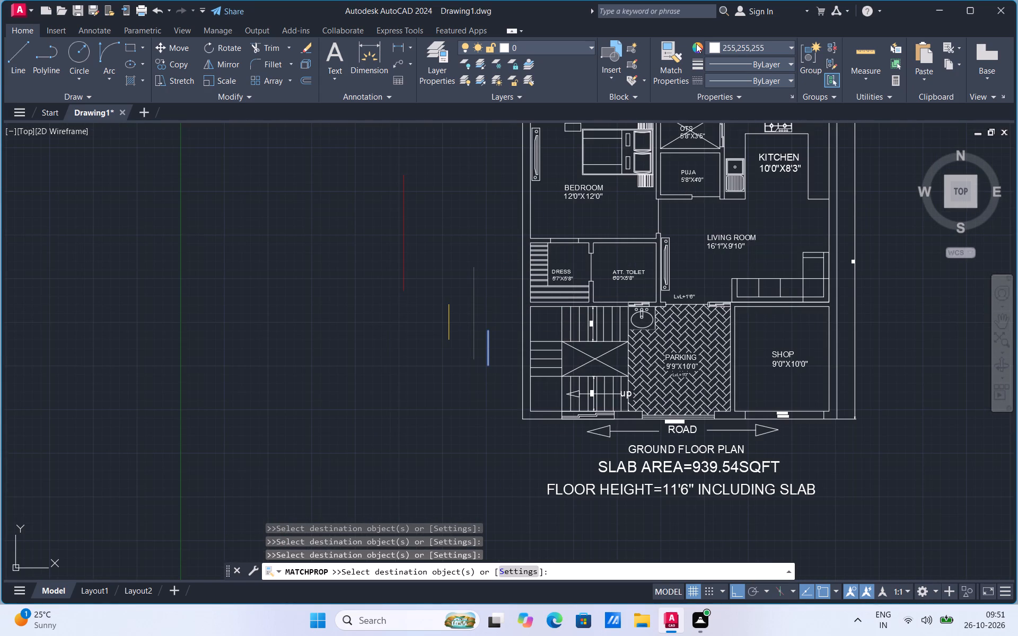
{"action": "left_click", "coordinate": [714, 46]}
{"action": "left_click", "coordinate": [714, 174]}
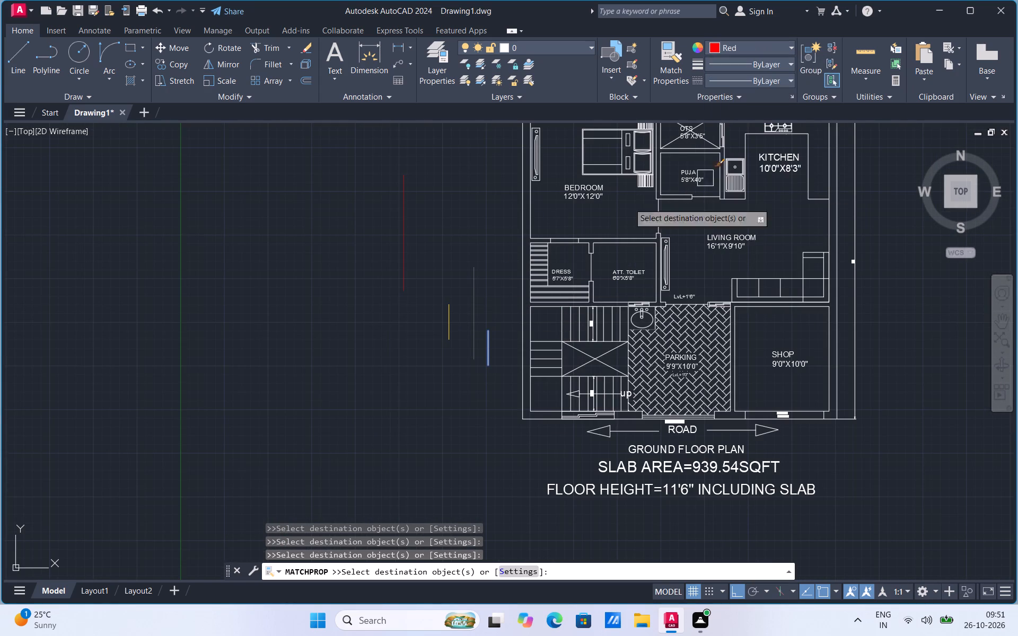
{"action": "key", "text": "Escape"}
Match properties from the red sample line to the wall lines between the bedroom and dress/toilet and the house's stair-side outer wall lines.
{"action": "left_click", "coordinate": [668, 72]}
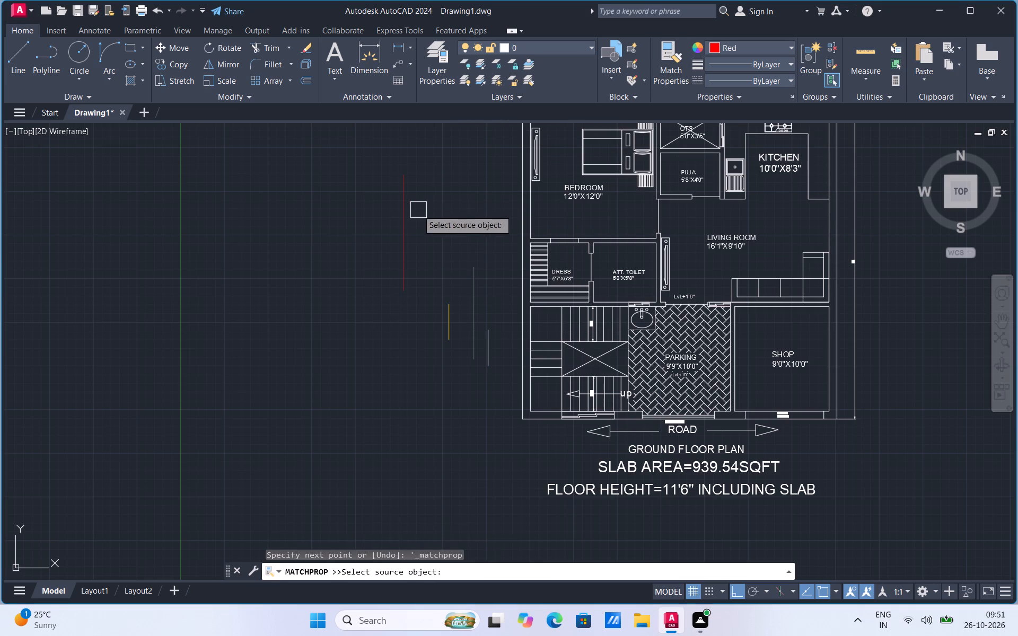
{"action": "left_click", "coordinate": [407, 225]}
{"action": "scroll", "coordinate": [568, 232], "scroll_direction": "up", "scroll_amount": 2}
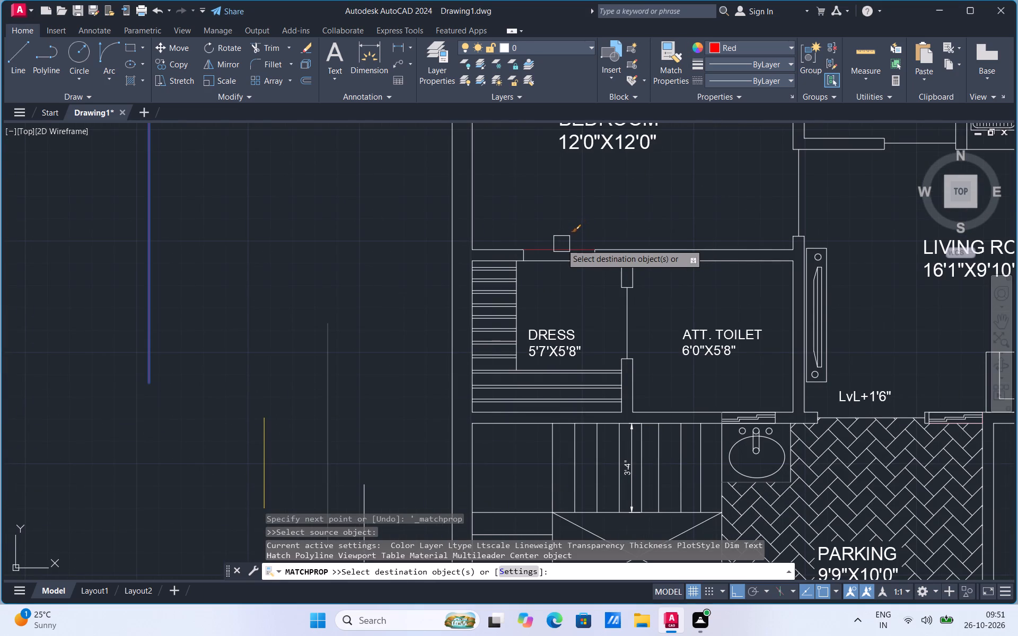
{"action": "left_click", "coordinate": [561, 244]}
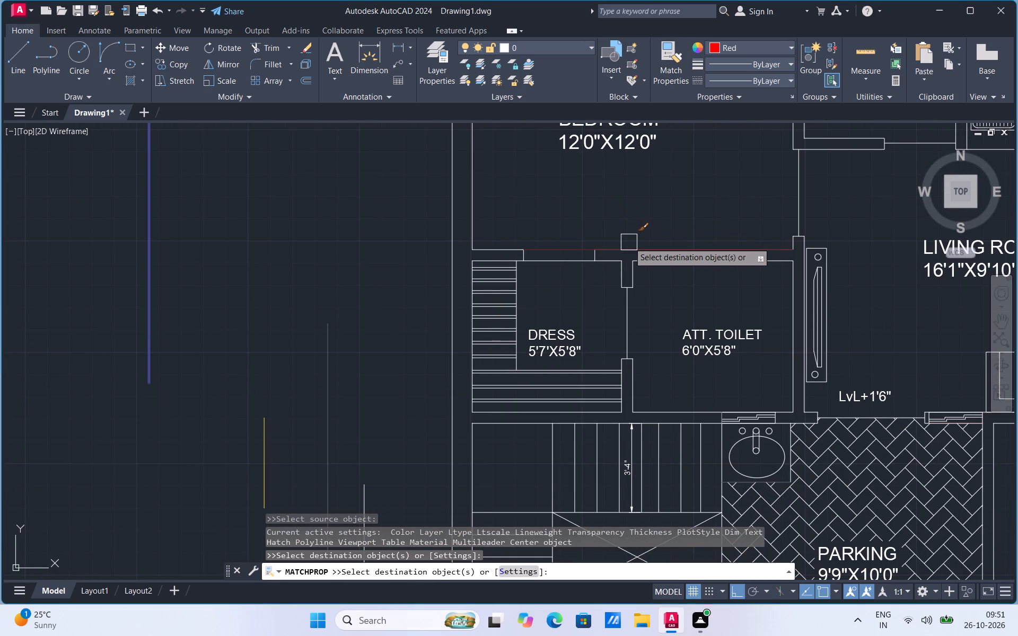
{"action": "left_click", "coordinate": [629, 242]}
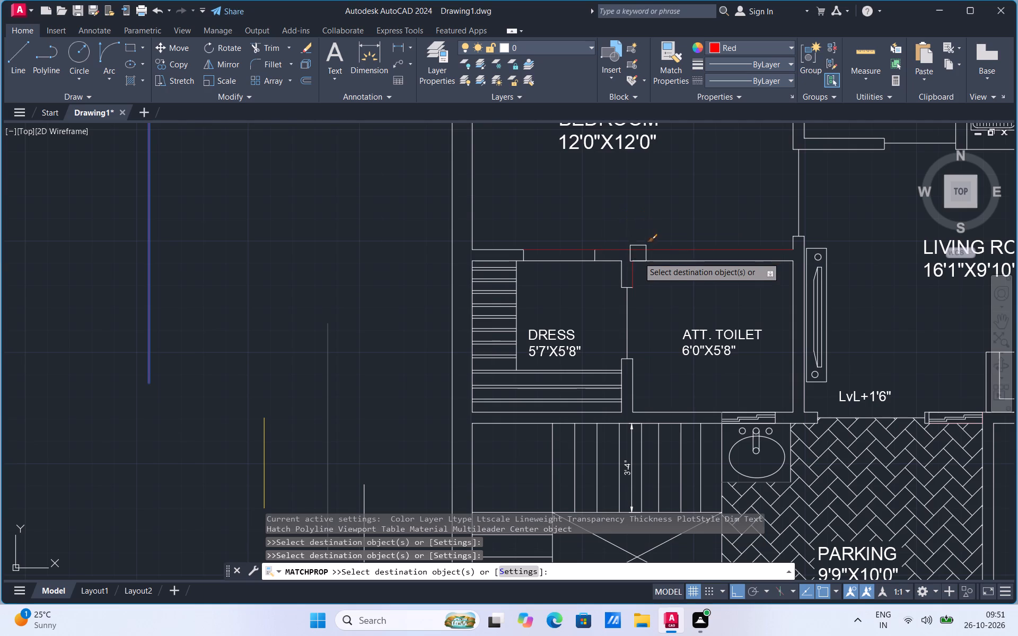
{"action": "left_click", "coordinate": [648, 264]}
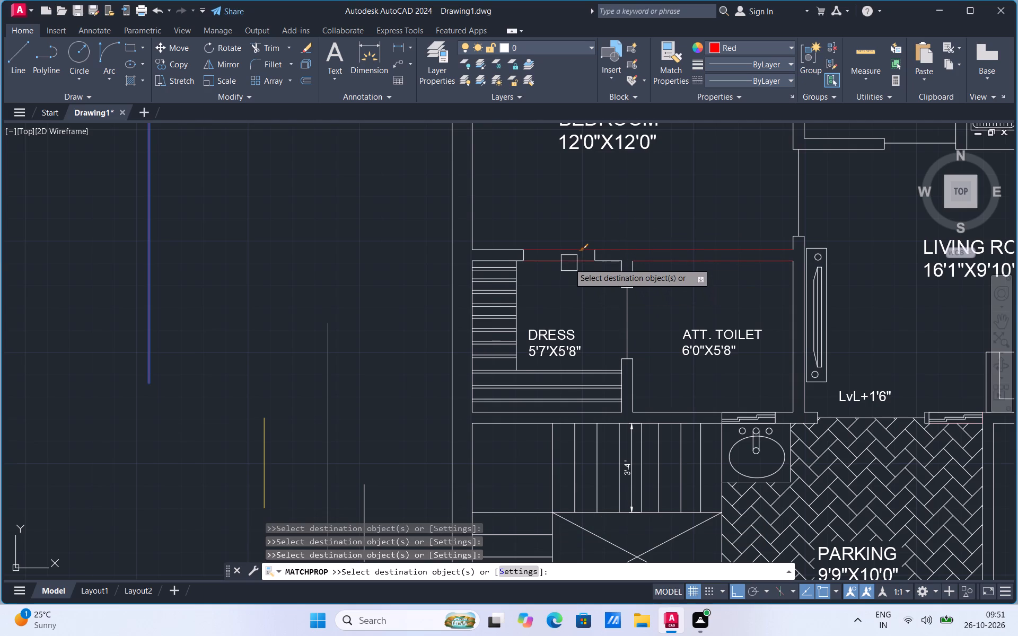
{"action": "left_click_drag", "start_coordinate": [569, 262], "coordinate": [502, 251]}
{"action": "left_click_drag", "start_coordinate": [502, 251], "coordinate": [475, 223]}
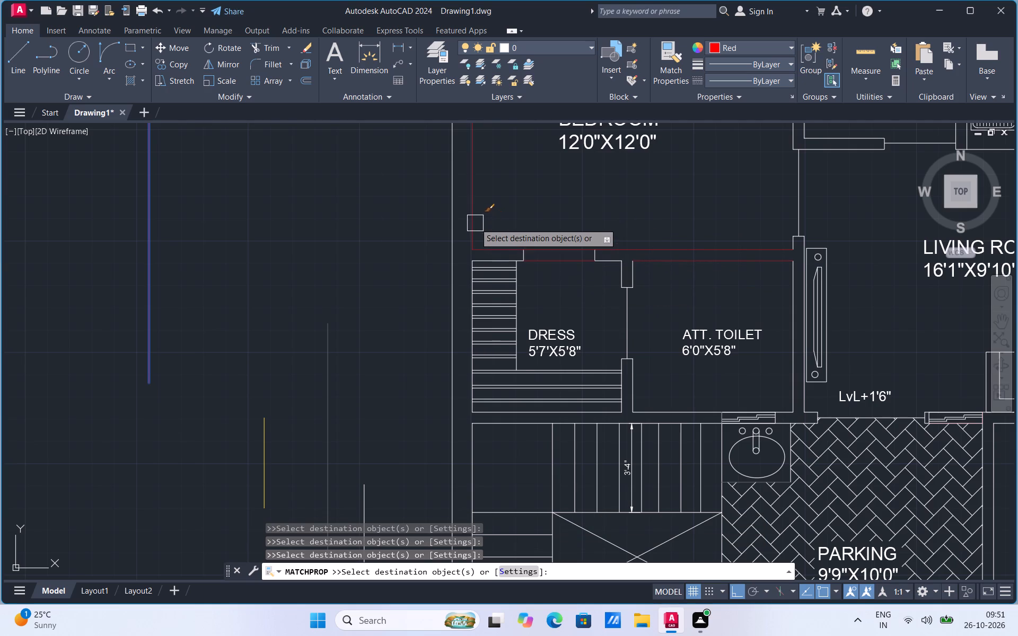
{"action": "left_click", "coordinate": [475, 223]}
{"action": "left_click", "coordinate": [447, 267]}
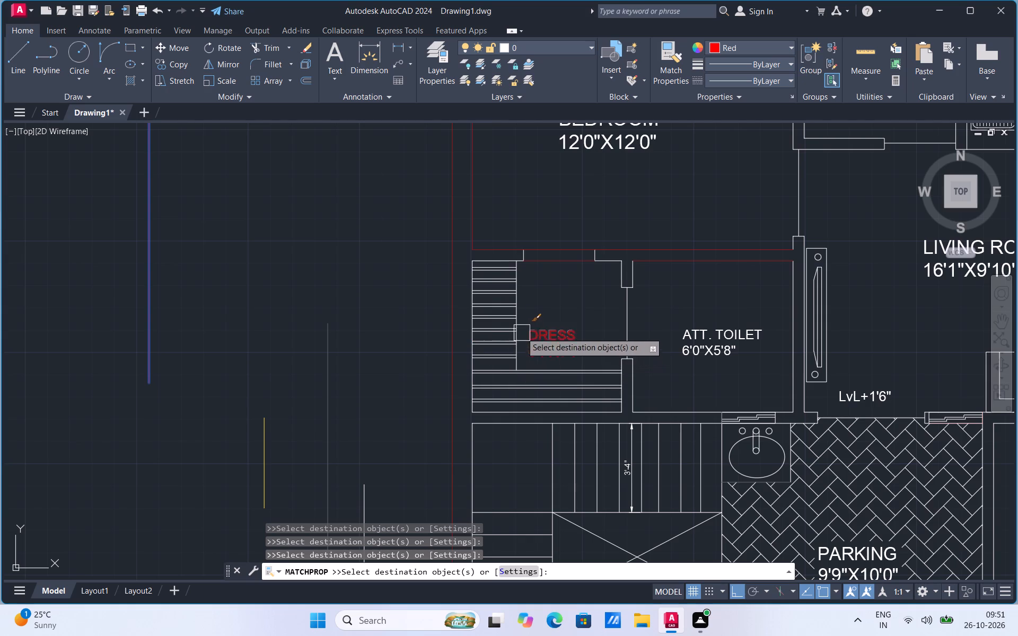
Apply the red properties to the DRESS label and everything crossing the area from the lower wardrobe shelves to the upper stair flight.
{"action": "left_click", "coordinate": [540, 336]}
{"action": "left_click", "coordinate": [694, 370]}
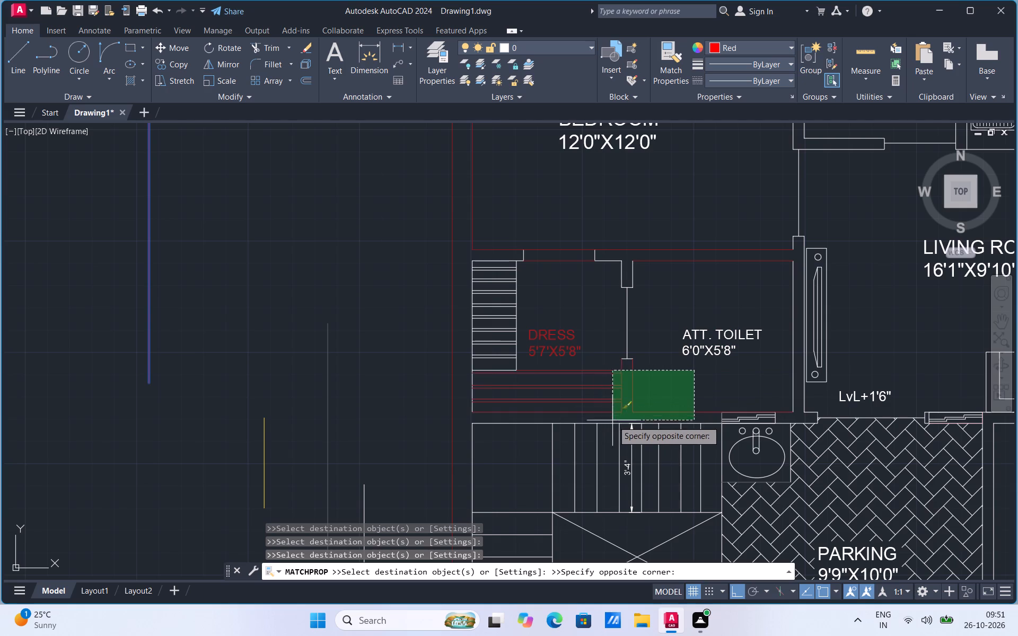
{"action": "left_click", "coordinate": [394, 450]}
Apply the red properties to the dress doorway's wardrobe-side jamb and the upper shelf lines of the dress room's side wardrobe.
{"action": "left_click_drag", "start_coordinate": [400, 409], "coordinate": [596, 220]}
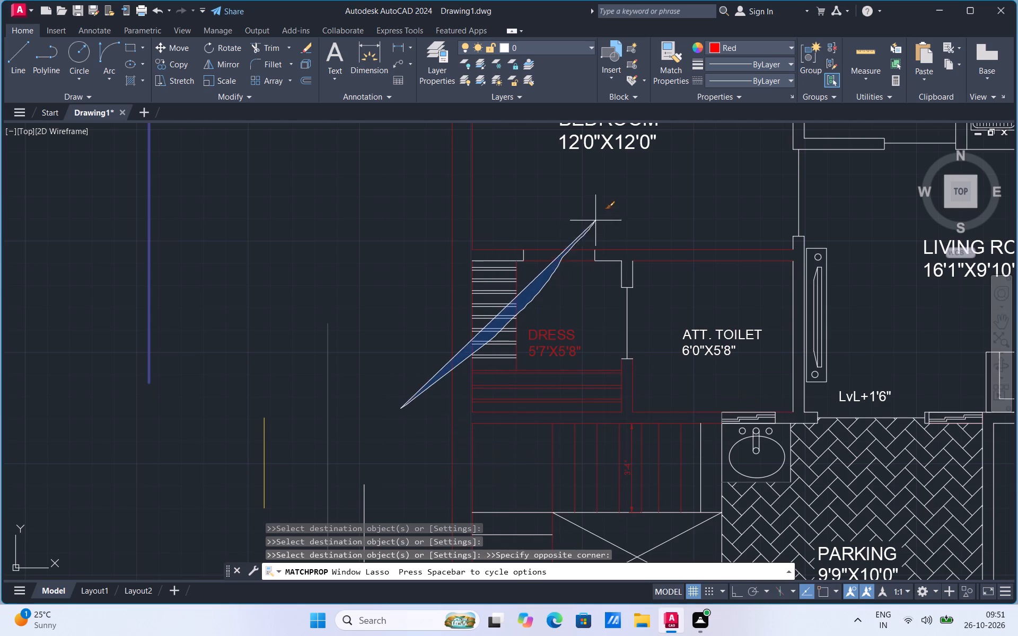
{"action": "left_click_drag", "start_coordinate": [596, 220], "coordinate": [548, 204]}
{"action": "scroll", "coordinate": [547, 205], "scroll_direction": "up", "scroll_amount": 2}
{"action": "left_click", "coordinate": [423, 346]}
{"action": "left_click", "coordinate": [412, 361]}
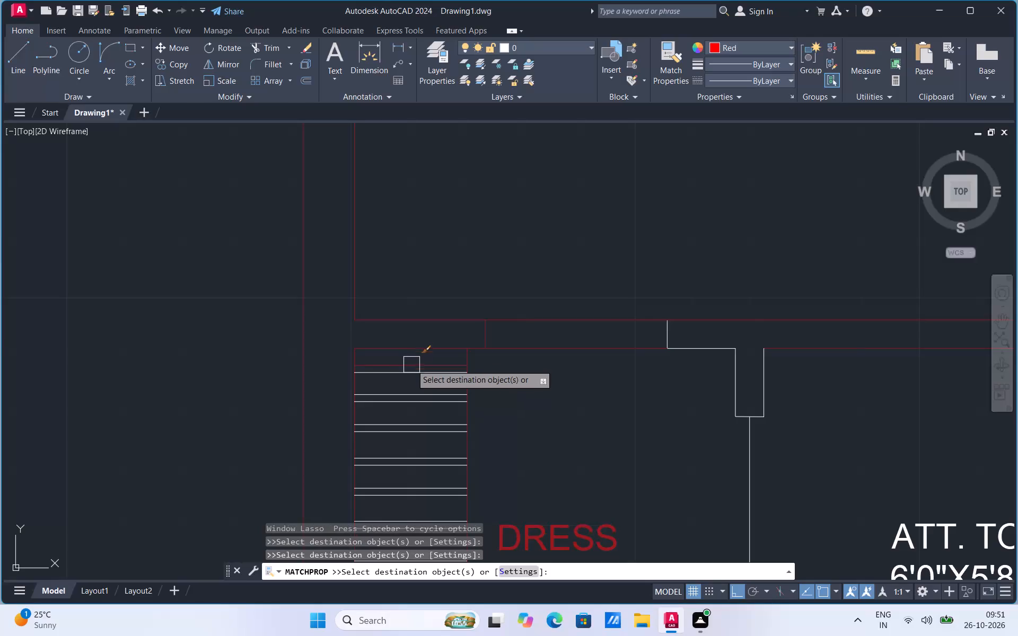
{"action": "left_click", "coordinate": [410, 370]}
{"action": "scroll", "coordinate": [507, 194], "scroll_direction": "down", "scroll_amount": 1}
{"action": "scroll", "coordinate": [481, 334], "scroll_direction": "up", "scroll_amount": 1}
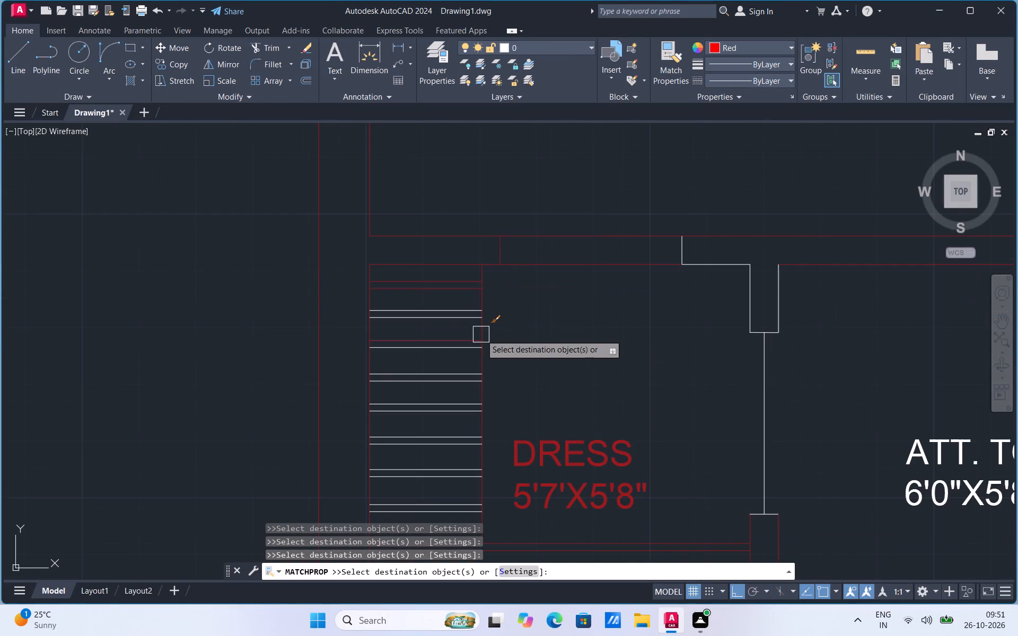
{"action": "left_click", "coordinate": [468, 324]}
{"action": "left_click", "coordinate": [452, 306]}
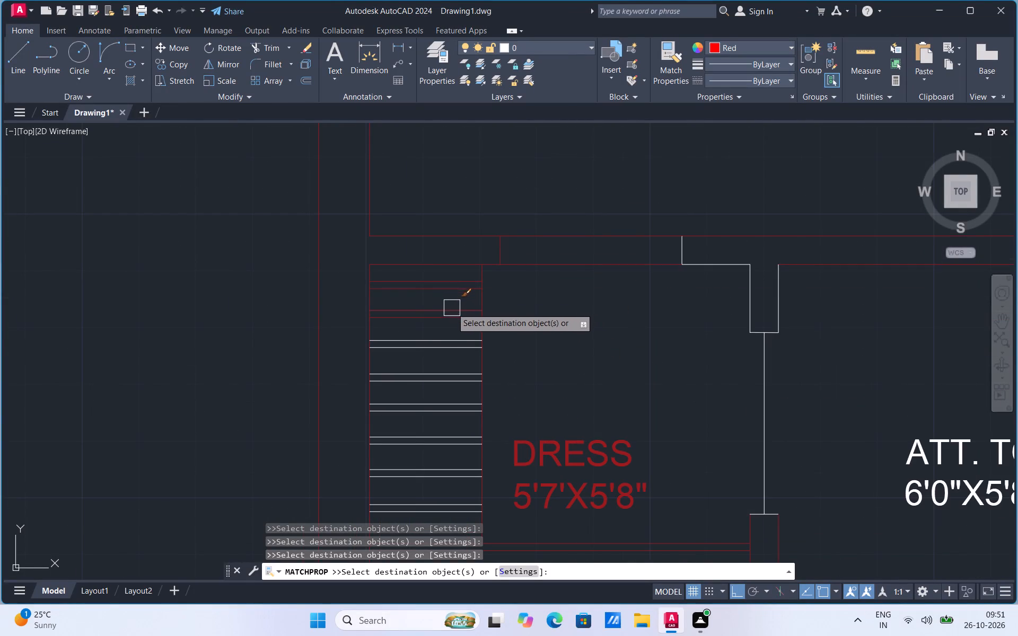
{"action": "left_click", "coordinate": [441, 333]}
{"action": "left_click", "coordinate": [434, 348]}
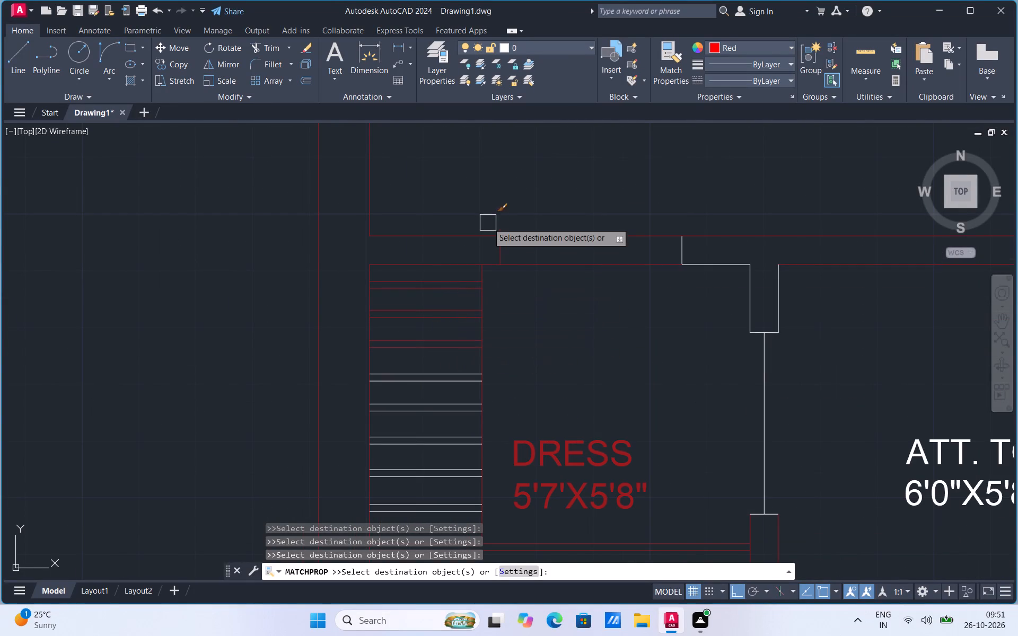
Apply the red properties to the remaining shelf lines of the dress room's side wardrobe.
{"action": "scroll", "coordinate": [488, 223], "scroll_direction": "down", "scroll_amount": 1}
{"action": "scroll", "coordinate": [469, 365], "scroll_direction": "up", "scroll_amount": 2}
{"action": "left_click", "coordinate": [461, 354]}
{"action": "left_click", "coordinate": [459, 343]}
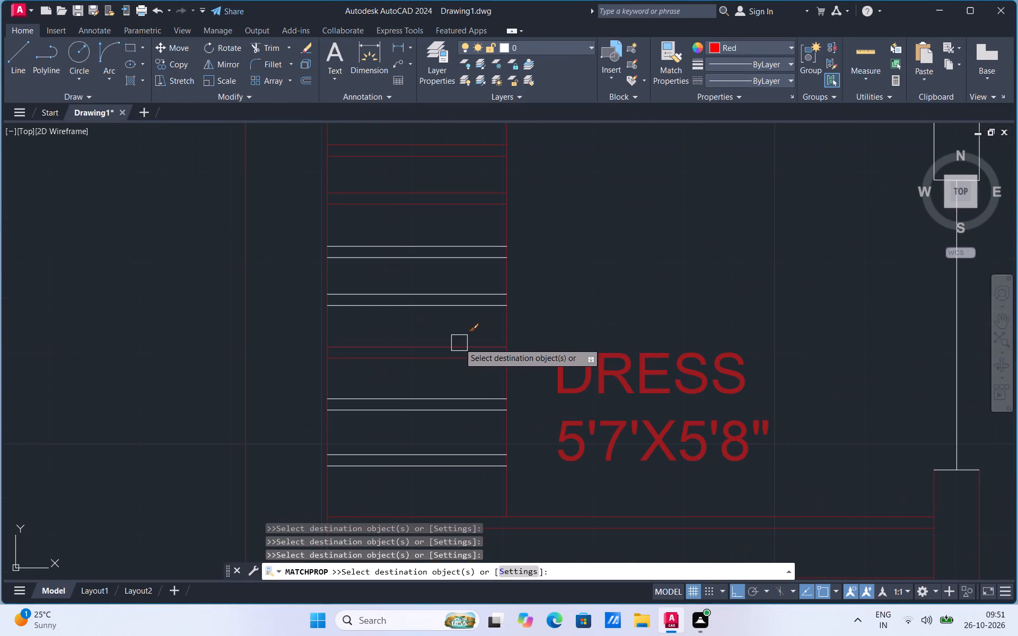
{"action": "left_click", "coordinate": [460, 308]}
{"action": "left_click", "coordinate": [466, 293]}
{"action": "left_click", "coordinate": [468, 263]}
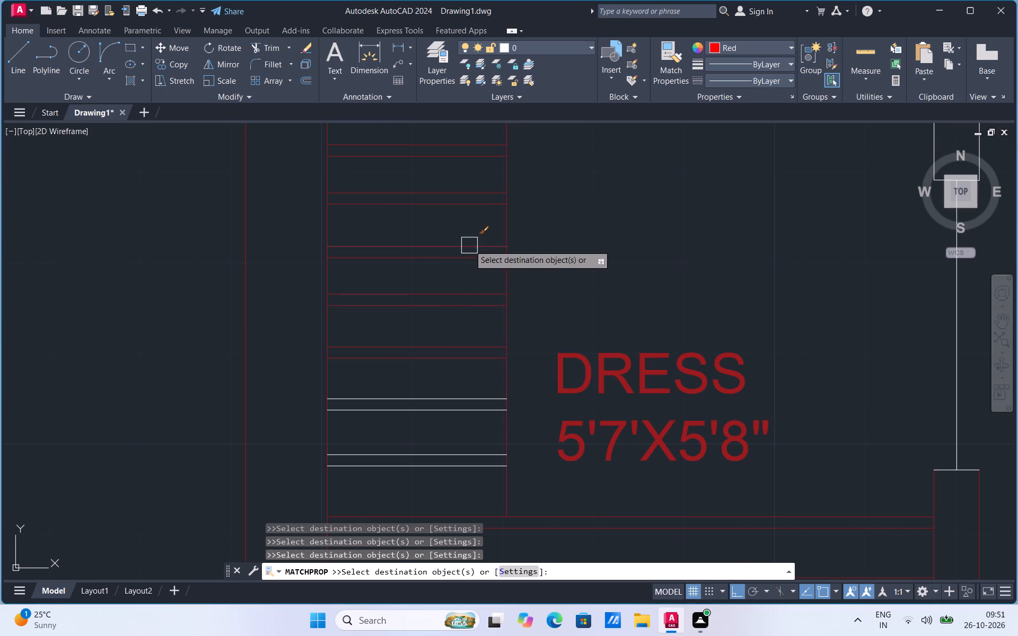
{"action": "left_click", "coordinate": [470, 243]}
{"action": "left_click", "coordinate": [448, 392]}
{"action": "left_click", "coordinate": [447, 416]}
{"action": "left_click", "coordinate": [442, 448]}
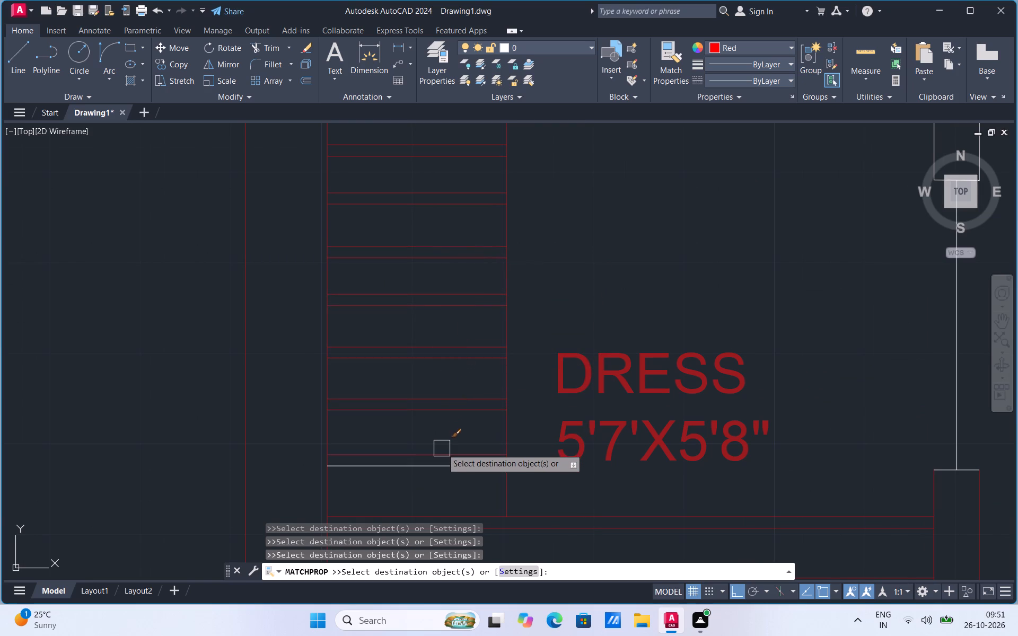
{"action": "left_click", "coordinate": [438, 466]}
Apply the red properties to the bedroom-side dress doorway, the wall stubs between dress and toilet, and the toilet door line.
{"action": "scroll", "coordinate": [435, 457], "scroll_direction": "down", "scroll_amount": 2}
{"action": "left_click", "coordinate": [635, 323]}
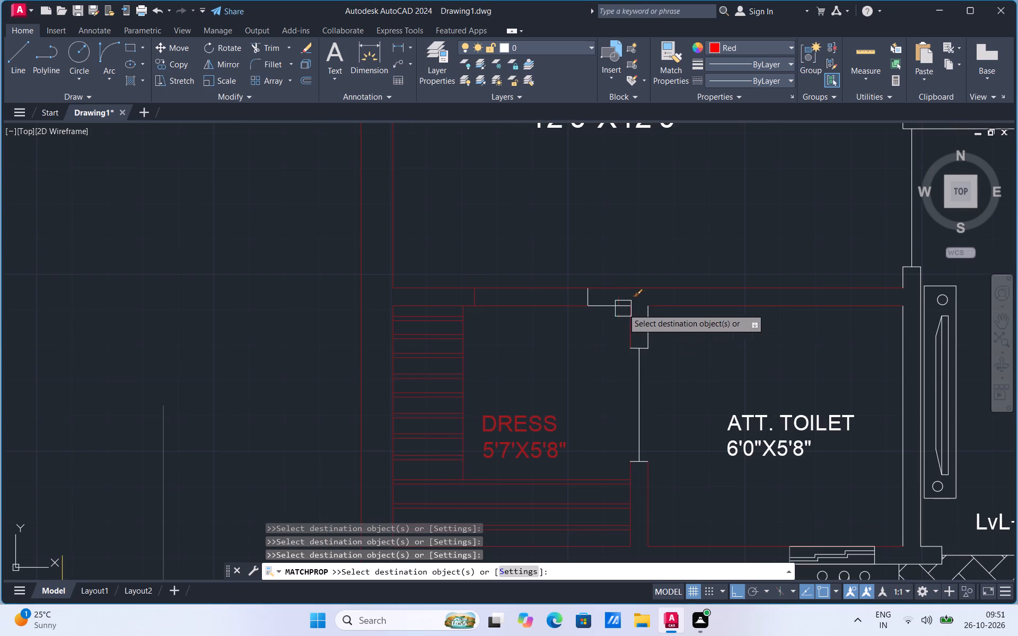
{"action": "left_click", "coordinate": [613, 301]}
{"action": "scroll", "coordinate": [592, 293], "scroll_direction": "up", "scroll_amount": 1}
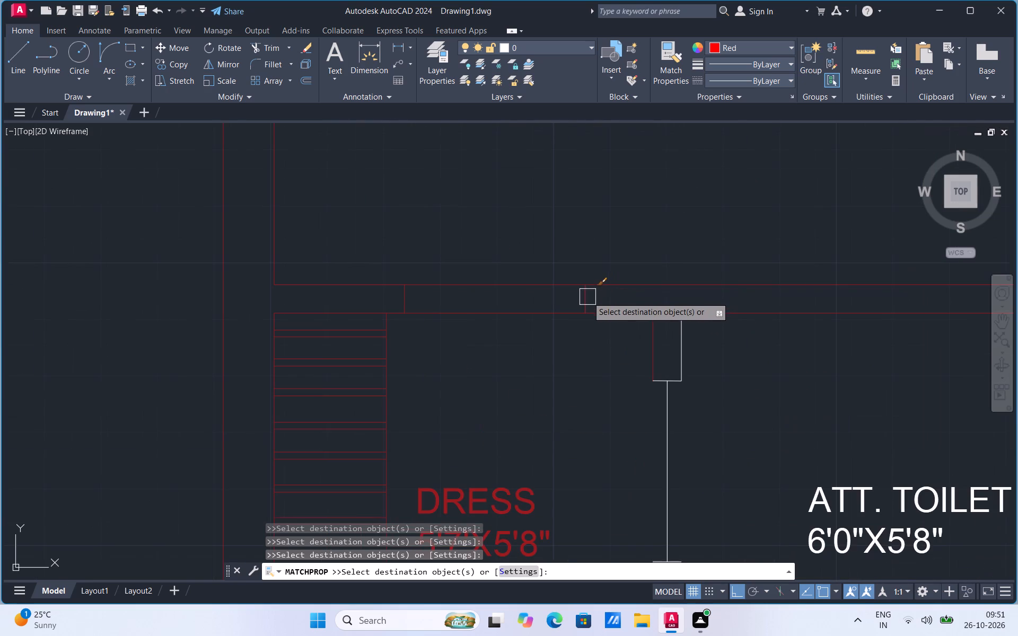
{"action": "left_click", "coordinate": [587, 297]}
{"action": "scroll", "coordinate": [665, 386], "scroll_direction": "up", "scroll_amount": 2}
{"action": "left_click", "coordinate": [649, 372]}
{"action": "left_click", "coordinate": [701, 327]}
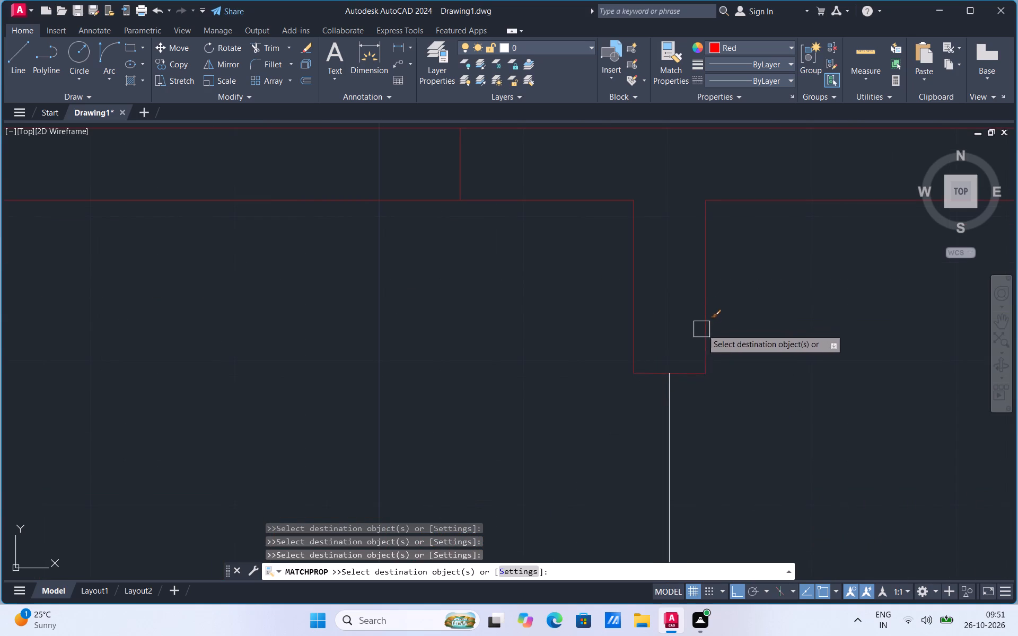
{"action": "left_click", "coordinate": [669, 427]}
{"action": "scroll", "coordinate": [552, 264], "scroll_direction": "down", "scroll_amount": 3}
{"action": "scroll", "coordinate": [587, 413], "scroll_direction": "up", "scroll_amount": 2}
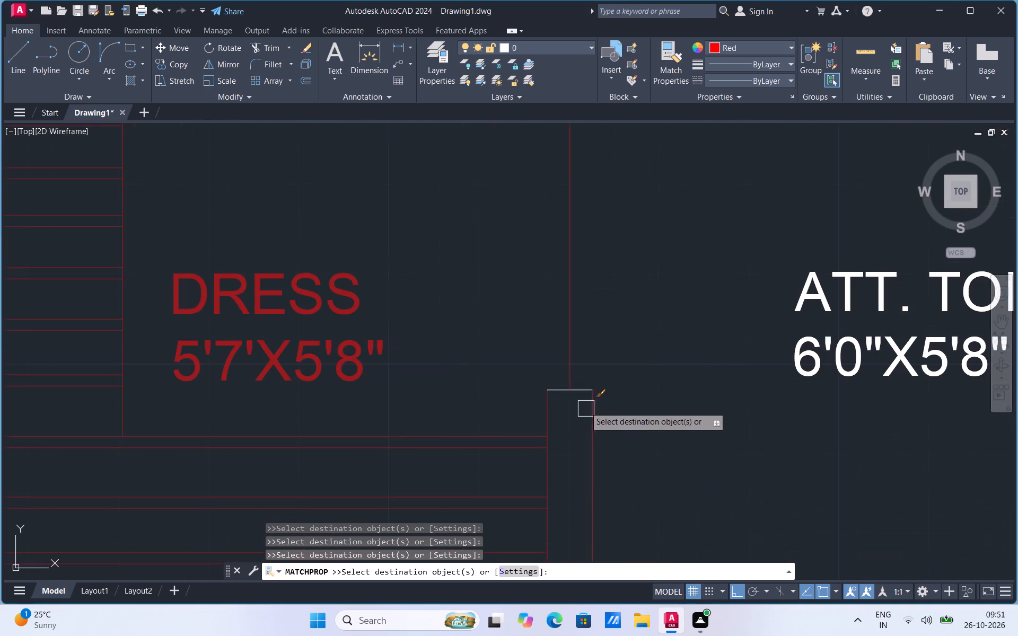
{"action": "left_click", "coordinate": [558, 389]}
{"action": "scroll", "coordinate": [551, 395], "scroll_direction": "down", "scroll_amount": 2}
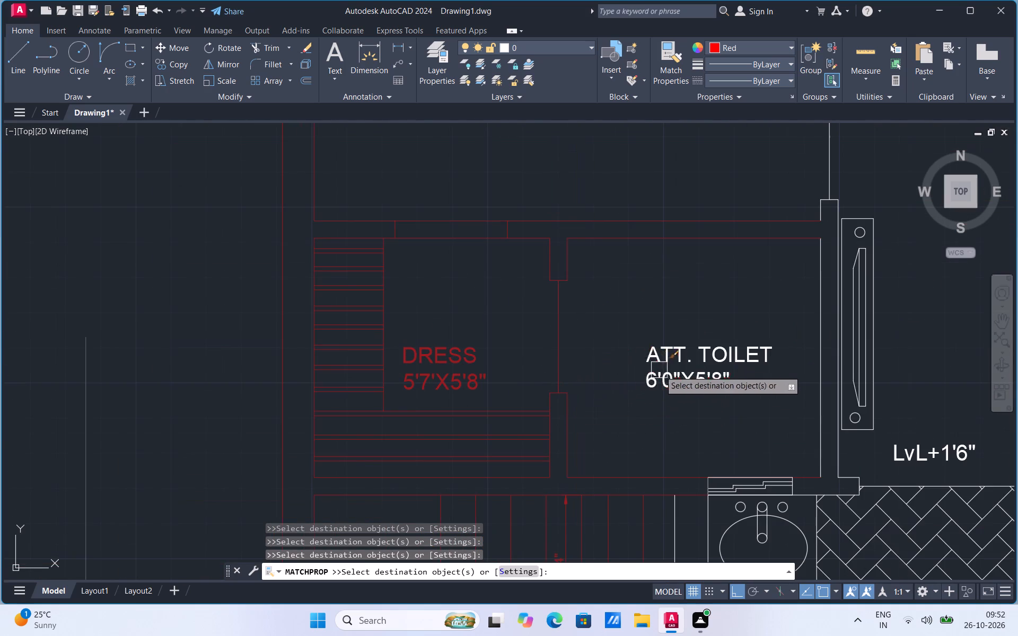
Apply the red properties to the ATT. TOILET label, the parking floor hatch and the window symbol above the washbasin.
{"action": "left_click", "coordinate": [661, 370]}
{"action": "scroll", "coordinate": [586, 338], "scroll_direction": "down", "scroll_amount": 3}
{"action": "scroll", "coordinate": [601, 449], "scroll_direction": "up", "scroll_amount": 3}
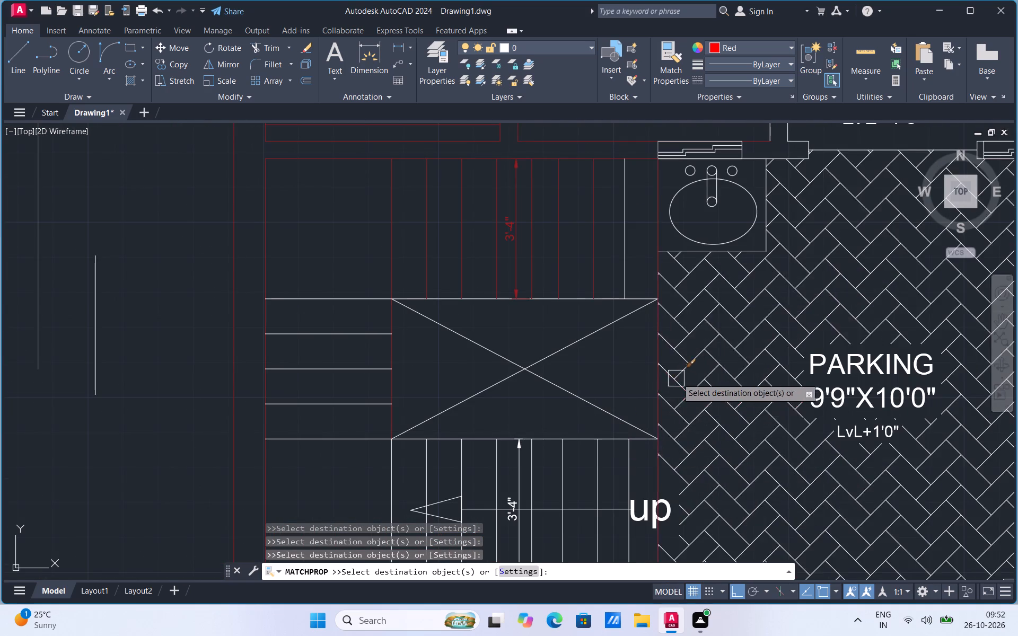
{"action": "left_click", "coordinate": [678, 378]}
{"action": "scroll", "coordinate": [745, 151], "scroll_direction": "up", "scroll_amount": 2}
{"action": "left_click", "coordinate": [667, 150]}
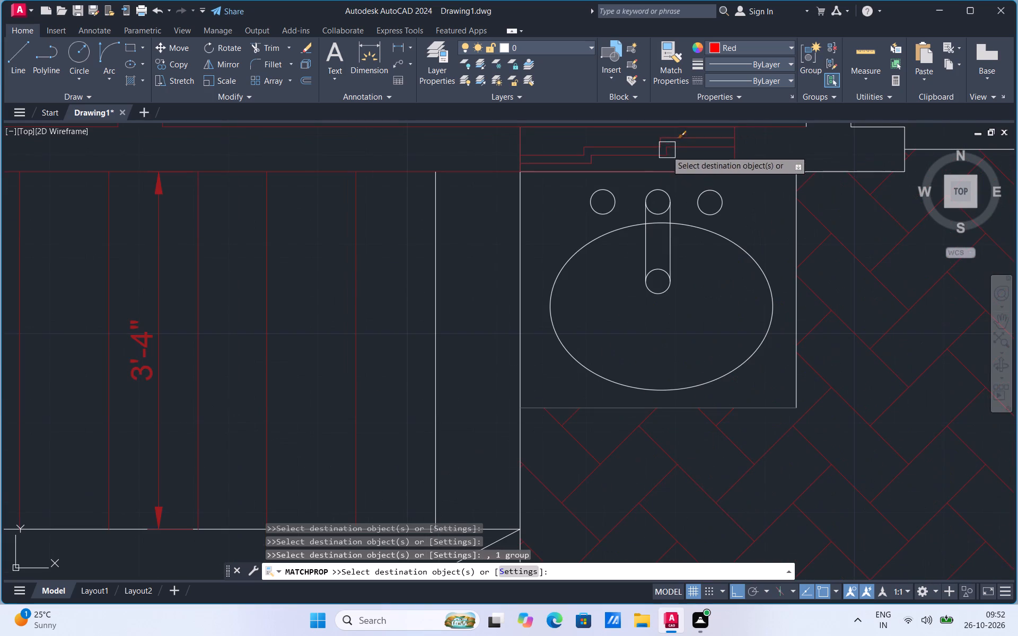
Apply the red properties to the washbasin's bowl and counter outline and the last tread line of the upper stair flight.
{"action": "left_click", "coordinate": [601, 202]}
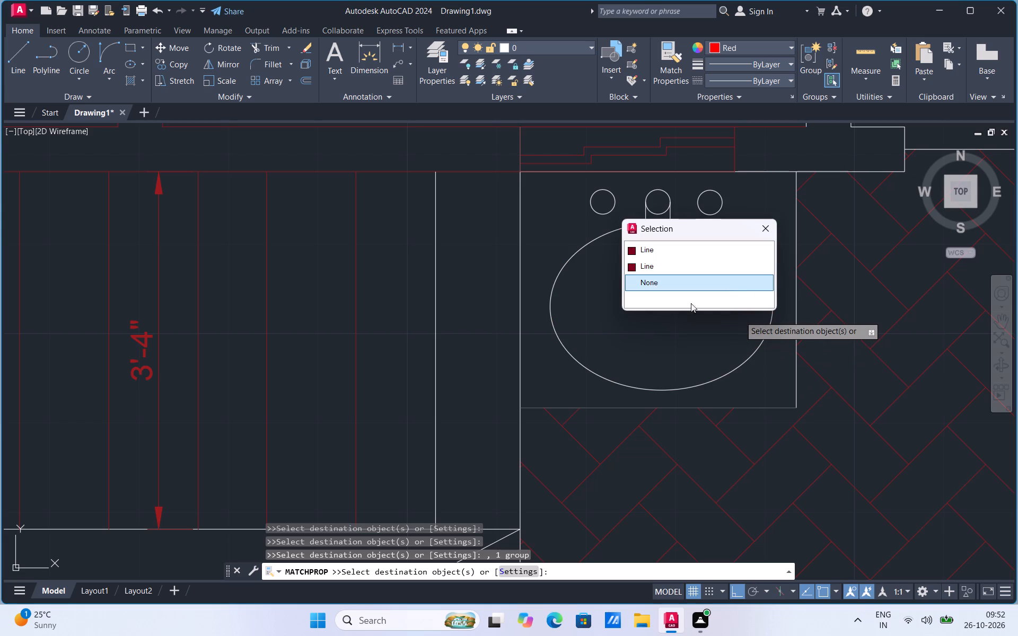
{"action": "left_click", "coordinate": [578, 247]}
{"action": "left_click", "coordinate": [522, 280]}
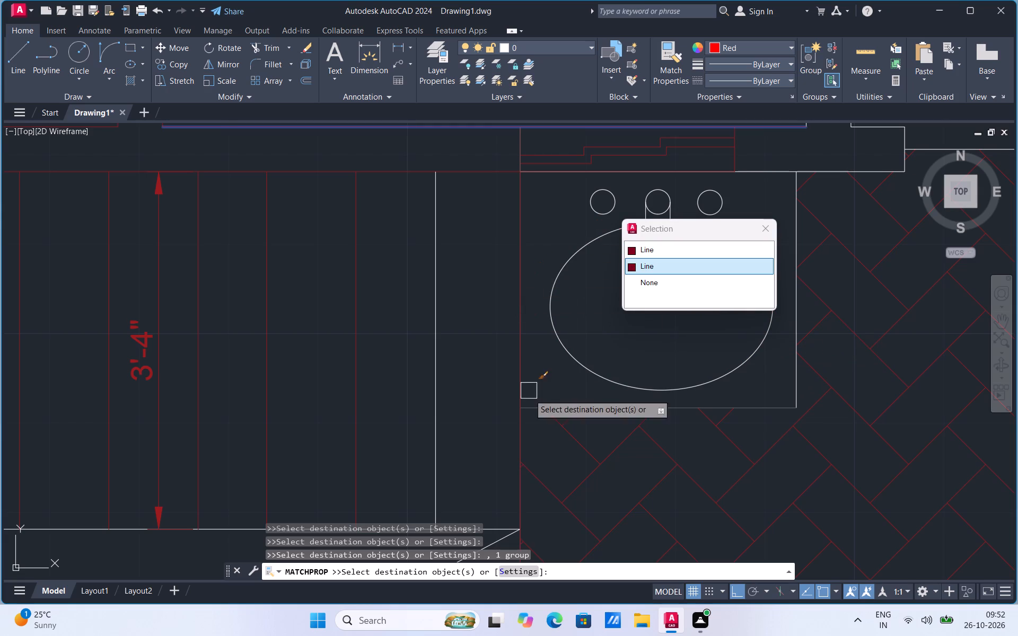
{"action": "left_click", "coordinate": [563, 404]}
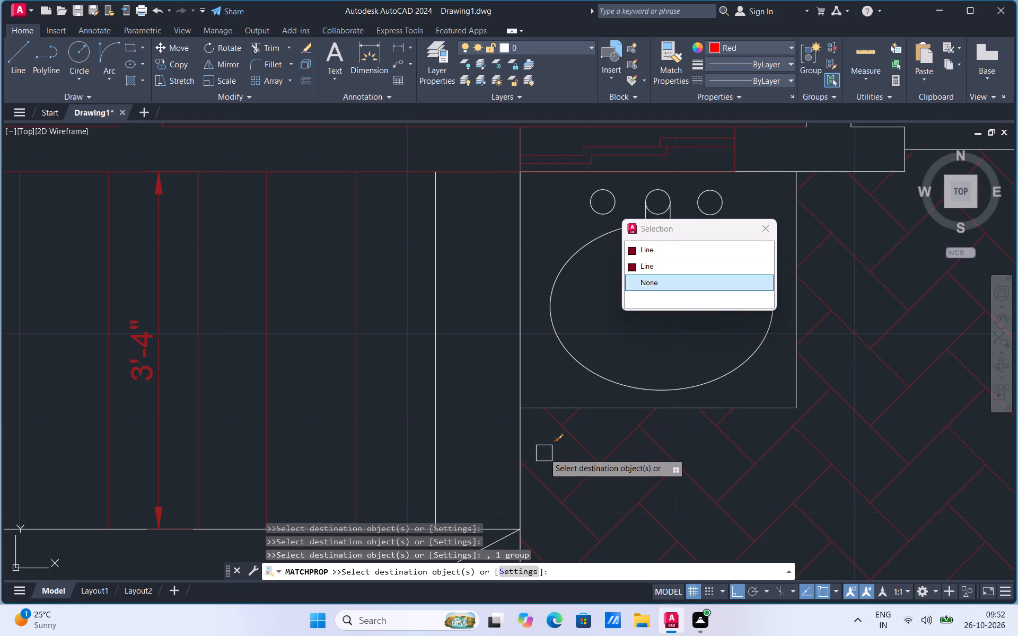
{"action": "scroll", "coordinate": [547, 458], "scroll_direction": "down", "scroll_amount": 1}
{"action": "left_click", "coordinate": [598, 372]}
{"action": "left_click", "coordinate": [517, 375]}
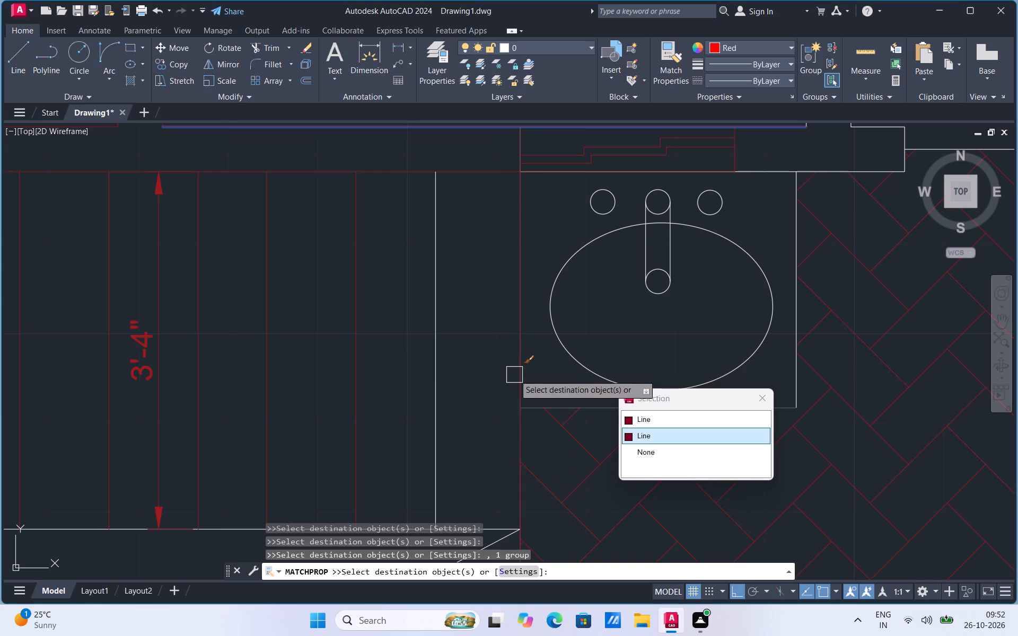
{"action": "left_click", "coordinate": [427, 395]}
{"action": "left_click", "coordinate": [433, 399]}
{"action": "scroll", "coordinate": [520, 390], "scroll_direction": "down", "scroll_amount": 3}
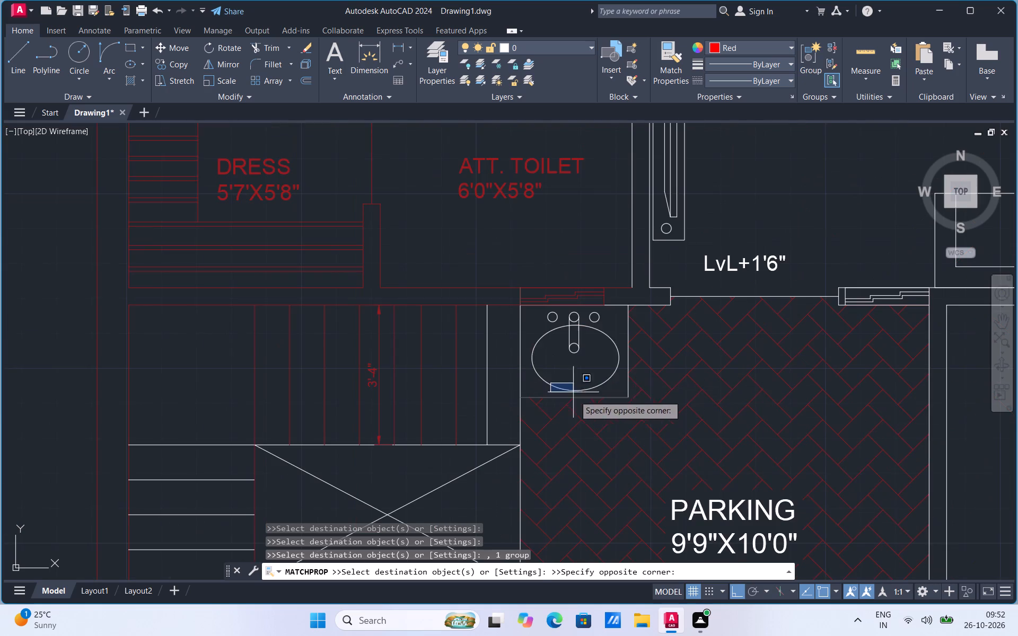
{"action": "left_click", "coordinate": [471, 420]}
{"action": "left_click", "coordinate": [623, 317]}
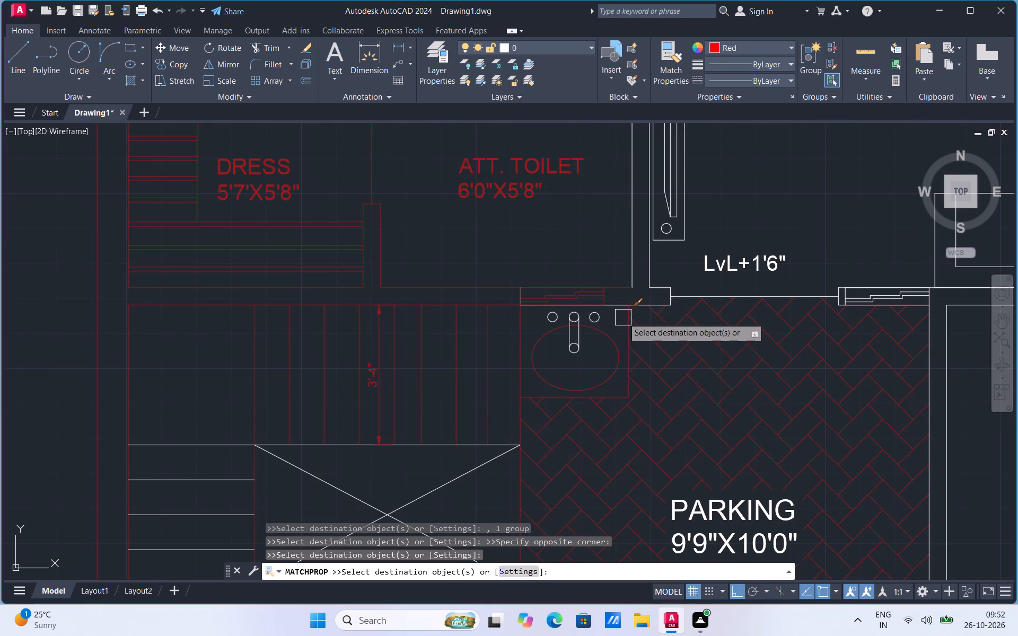
Apply the red properties to the wall line above the washbasin and both wall lines between the toilet and living room.
{"action": "left_click", "coordinate": [618, 308]}
{"action": "left_click", "coordinate": [648, 271]}
{"action": "left_click", "coordinate": [635, 267]}
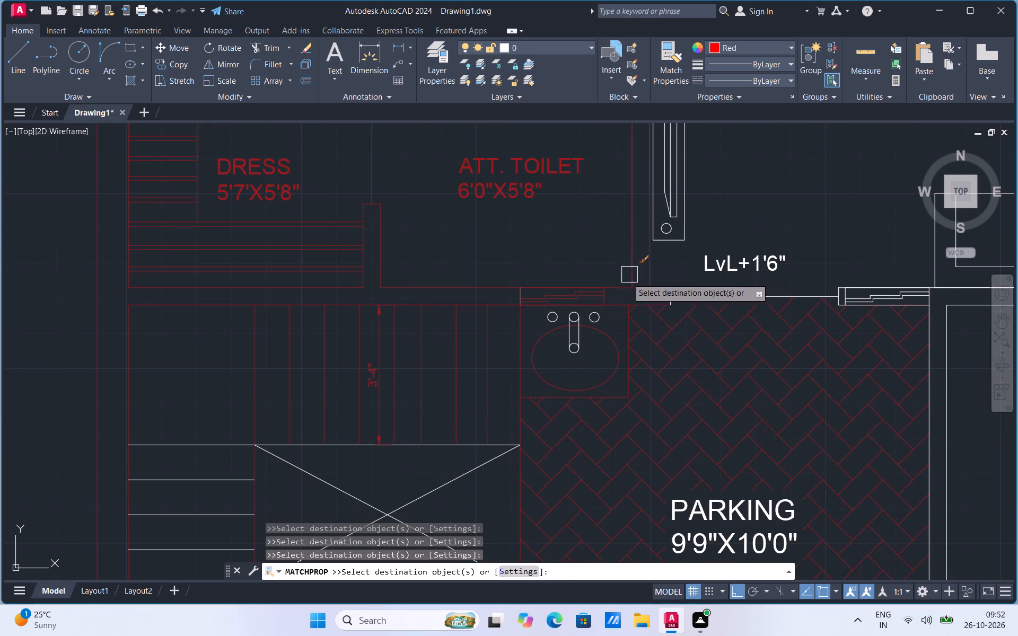
Apply the red properties to the washbasin's tap circles and spout lines.
{"action": "left_click", "coordinate": [597, 314]}
{"action": "scroll", "coordinate": [580, 310], "scroll_direction": "up", "scroll_amount": 1}
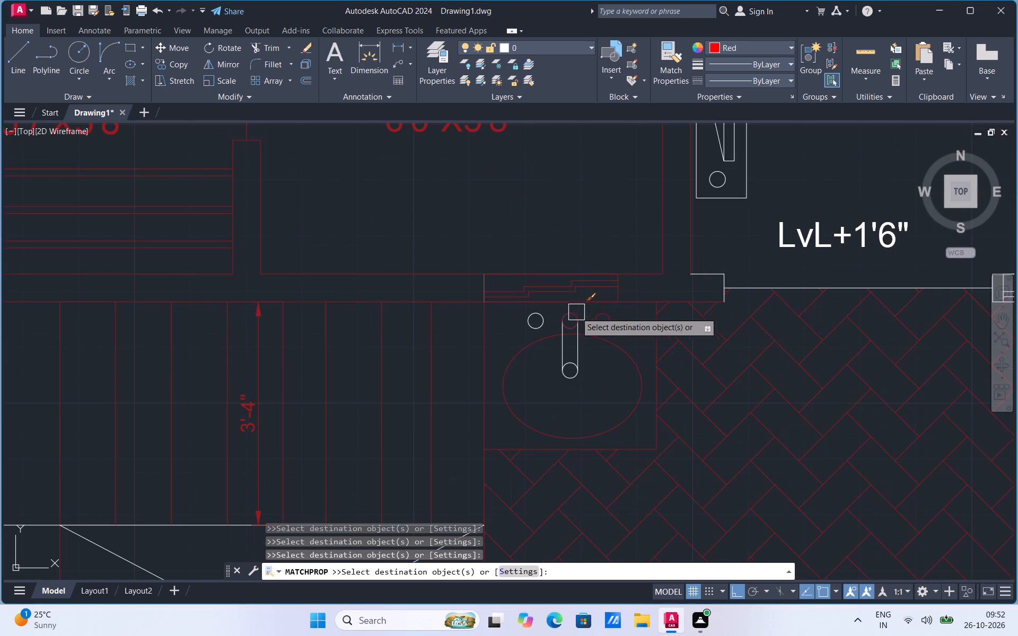
{"action": "left_click", "coordinate": [576, 312]}
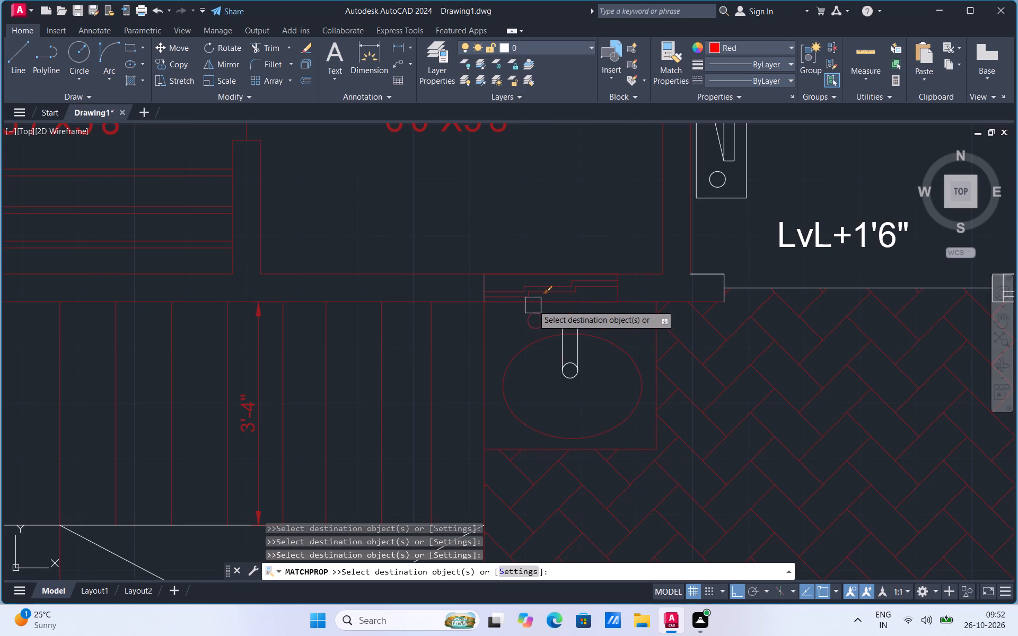
{"action": "left_click", "coordinate": [533, 311]}
{"action": "left_click", "coordinate": [560, 351]}
{"action": "left_click", "coordinate": [582, 348]}
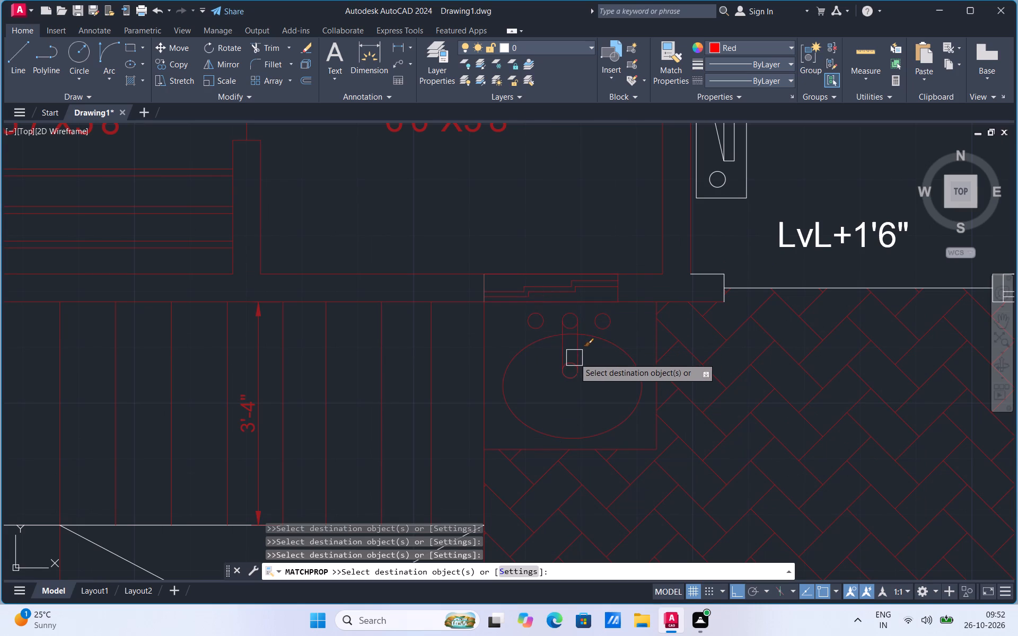
{"action": "left_click", "coordinate": [574, 358]}
Apply the red properties to the living room's toilet-side wall unit, the parking entrance line, its adjoining wall end and the LvL+1'6" label.
{"action": "scroll", "coordinate": [613, 407], "scroll_direction": "down", "scroll_amount": 2}
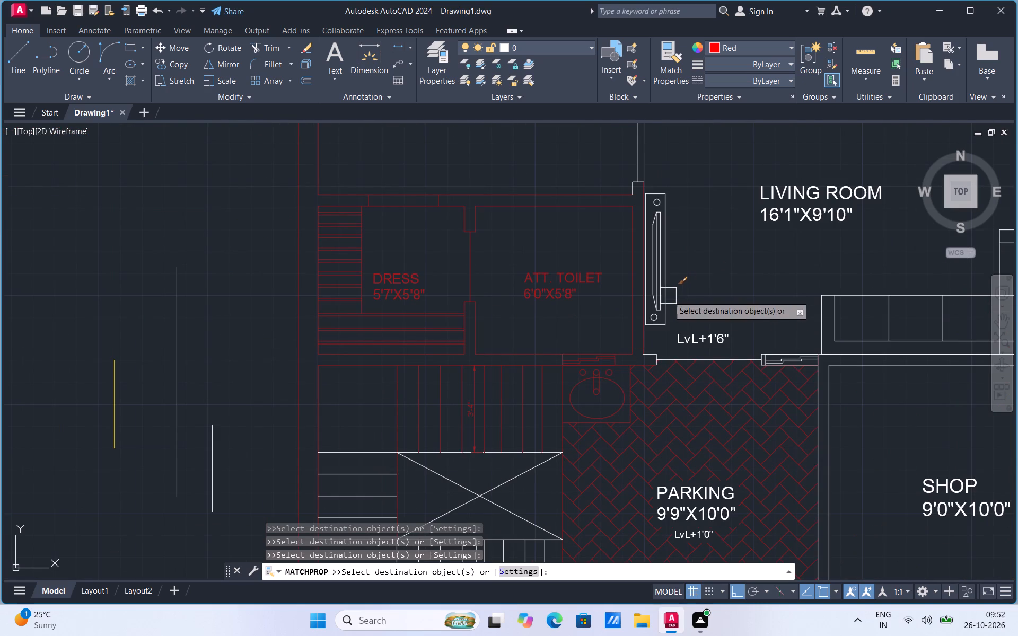
{"action": "left_click", "coordinate": [659, 304]}
{"action": "left_click", "coordinate": [653, 346]}
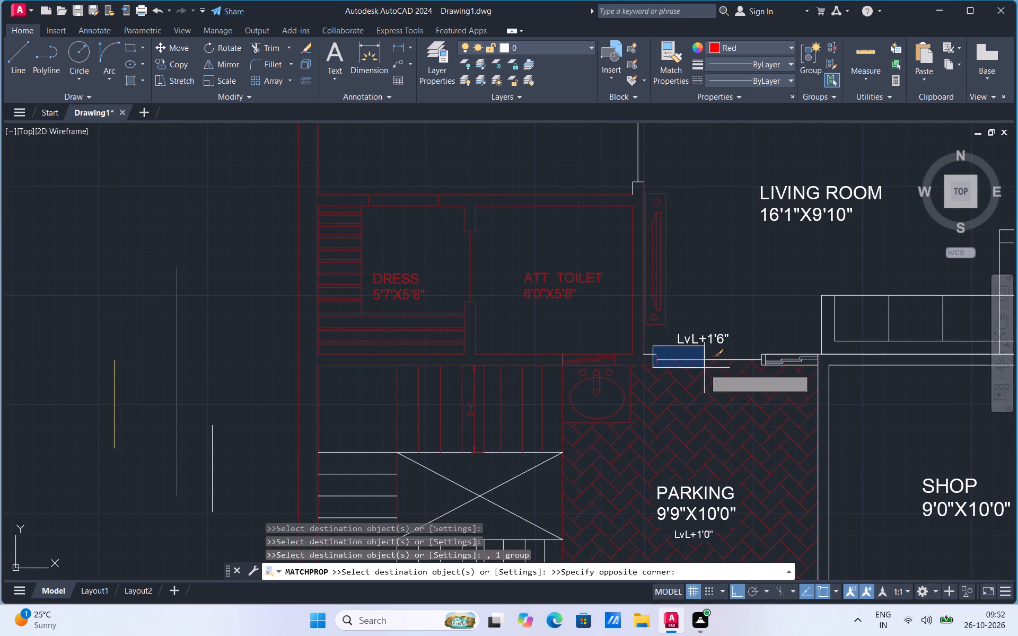
{"action": "scroll", "coordinate": [704, 372], "scroll_direction": "up", "scroll_amount": 2}
{"action": "left_click", "coordinate": [690, 368]}
{"action": "left_click", "coordinate": [628, 345]}
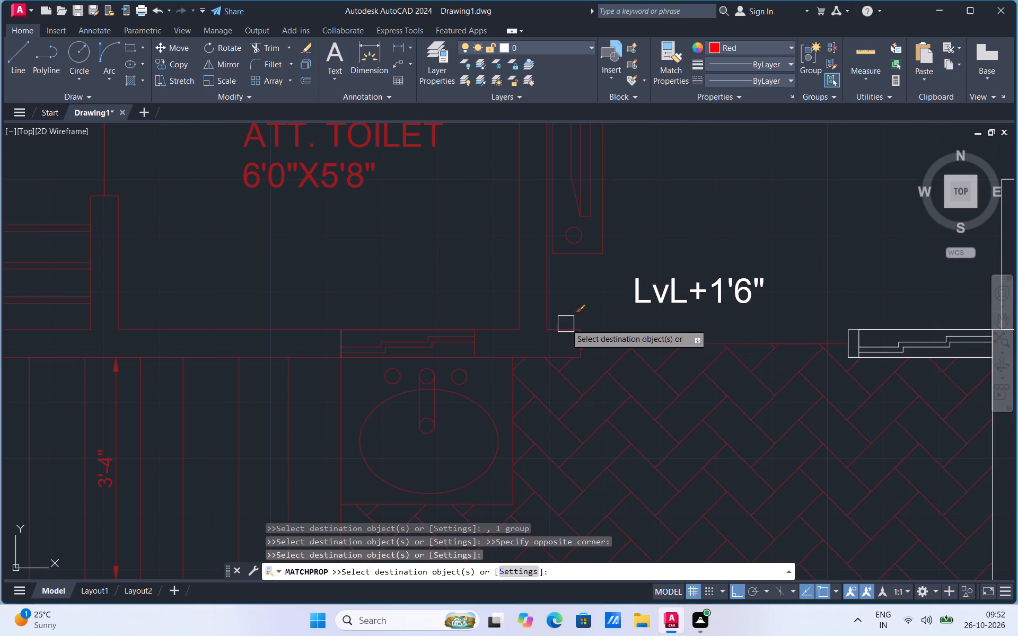
{"action": "left_click", "coordinate": [566, 324]}
{"action": "left_click", "coordinate": [651, 290]}
{"action": "left_click", "coordinate": [605, 320]}
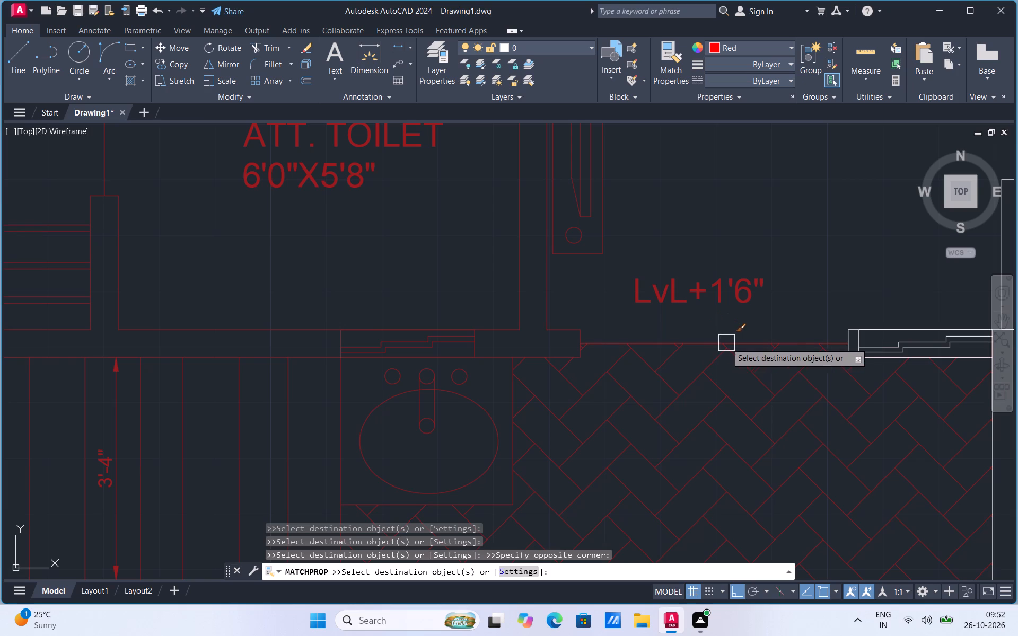
Apply the red properties to the wall end and window symbol on the shop side of the living room entrance.
{"action": "scroll", "coordinate": [877, 327], "scroll_direction": "up", "scroll_amount": 1}
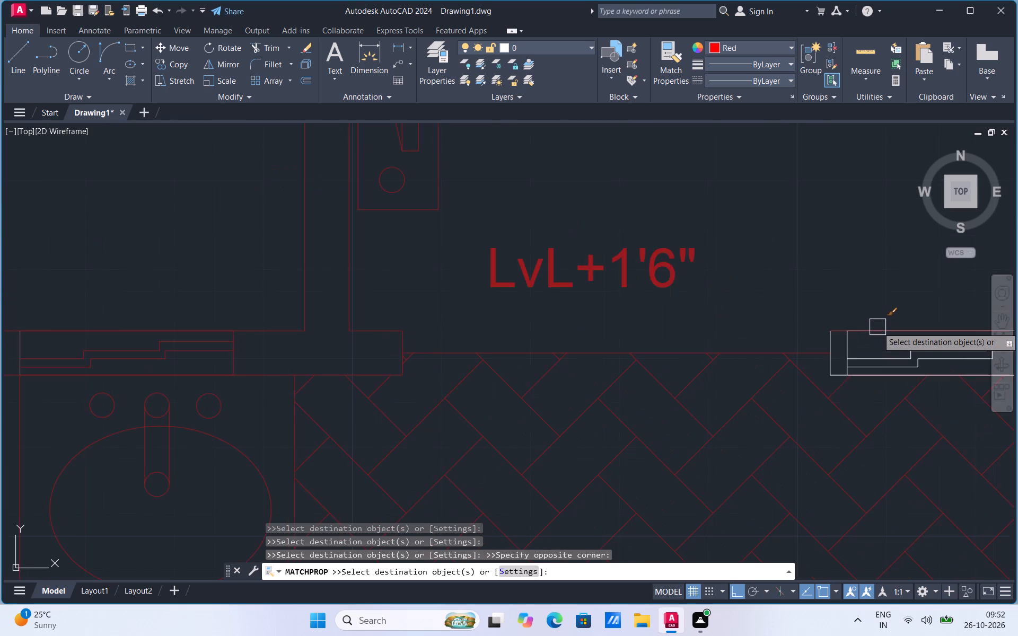
{"action": "scroll", "coordinate": [847, 329], "scroll_direction": "up", "scroll_amount": 2}
{"action": "left_click", "coordinate": [830, 329]}
{"action": "left_click", "coordinate": [802, 349]}
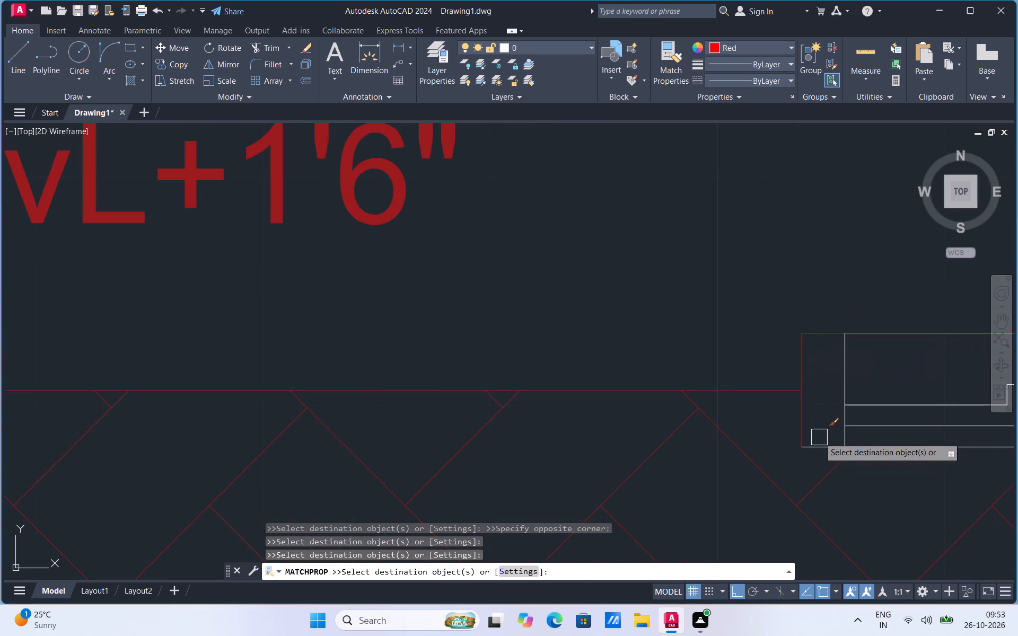
{"action": "left_click", "coordinate": [819, 446]}
{"action": "left_click", "coordinate": [844, 365]}
{"action": "left_click", "coordinate": [871, 402]}
{"action": "scroll", "coordinate": [663, 356], "scroll_direction": "down", "scroll_amount": 4}
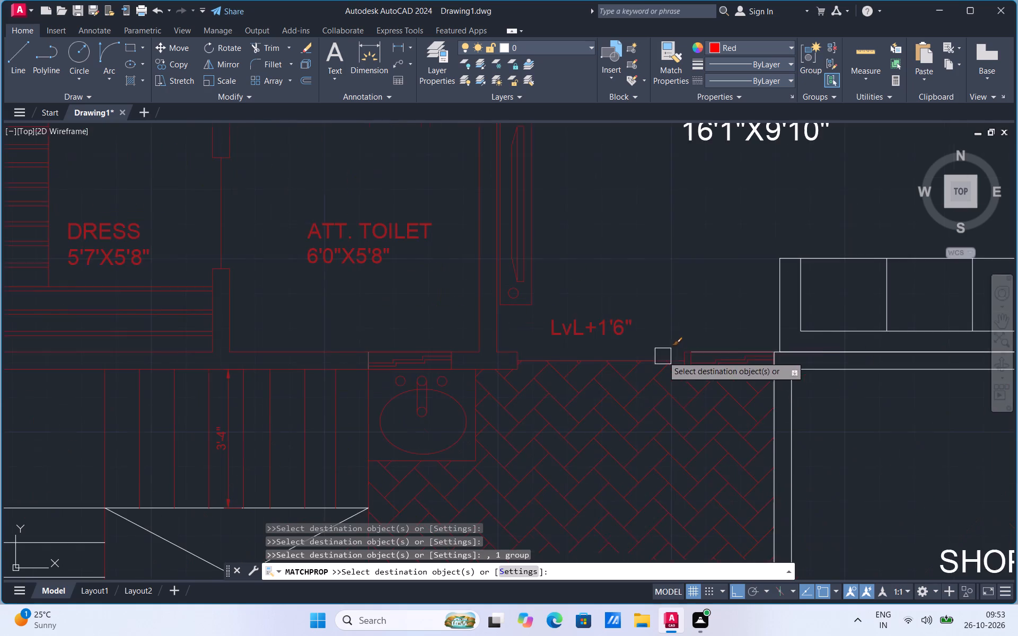
Apply the red properties to the living room sofa and label, the wall lines above the shop and the parking-shop wall lines.
{"action": "scroll", "coordinate": [713, 299], "scroll_direction": "down", "scroll_amount": 2}
{"action": "left_click", "coordinate": [768, 297]}
{"action": "left_click", "coordinate": [742, 346]}
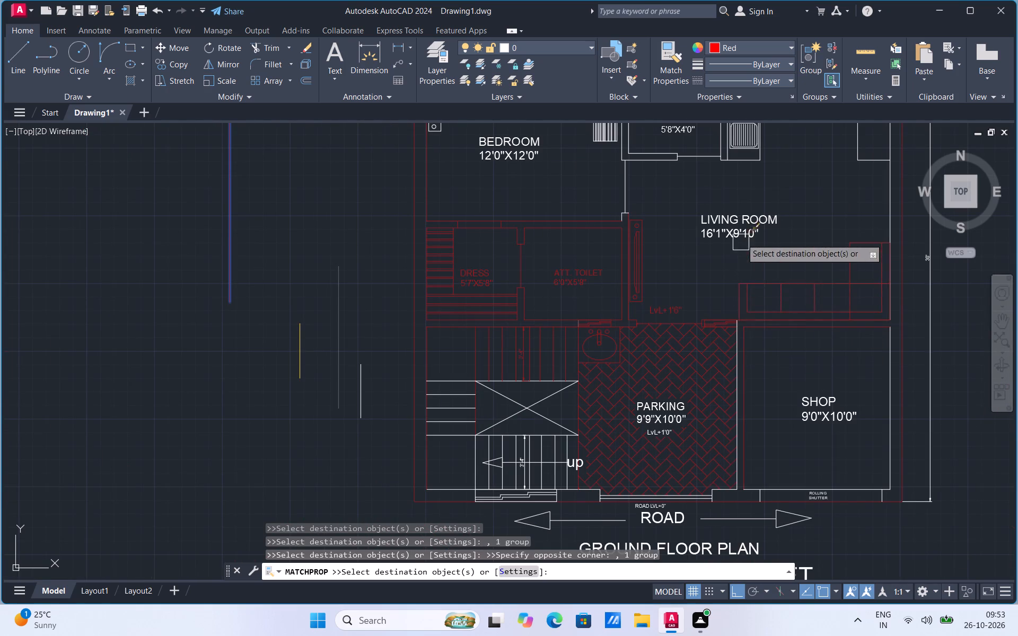
{"action": "left_click", "coordinate": [743, 226]}
{"action": "scroll", "coordinate": [741, 334], "scroll_direction": "up", "scroll_amount": 3}
{"action": "left_click", "coordinate": [722, 346]}
{"action": "scroll", "coordinate": [746, 275], "scroll_direction": "down", "scroll_amount": 2}
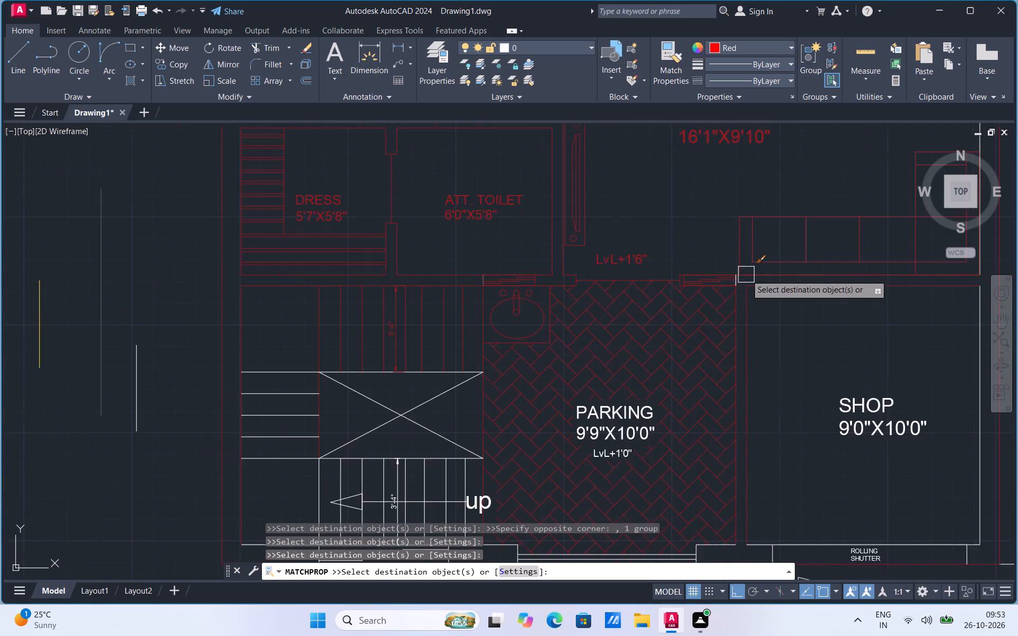
{"action": "scroll", "coordinate": [738, 280], "scroll_direction": "up", "scroll_amount": 4}
{"action": "left_click", "coordinate": [717, 287]}
{"action": "scroll", "coordinate": [731, 228], "scroll_direction": "down", "scroll_amount": 4}
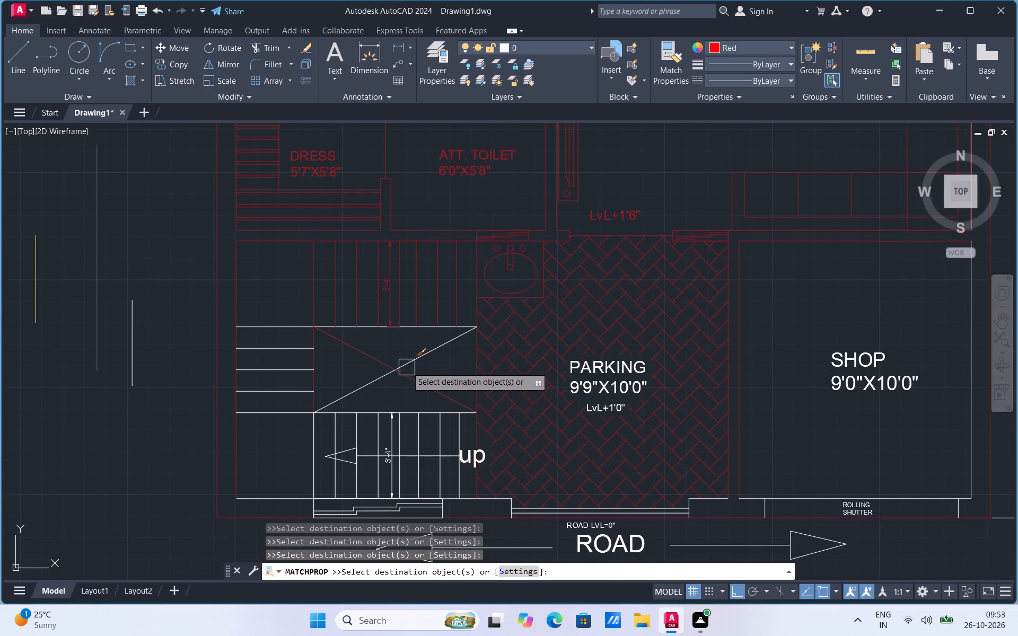
Apply the red properties to the crossed stairwell, the side step lines, the lower flight's upper edge and the stair-side front wall line.
{"action": "left_click", "coordinate": [410, 355]}
{"action": "left_click", "coordinate": [330, 379]}
{"action": "left_click", "coordinate": [346, 346]}
{"action": "left_click", "coordinate": [312, 328]}
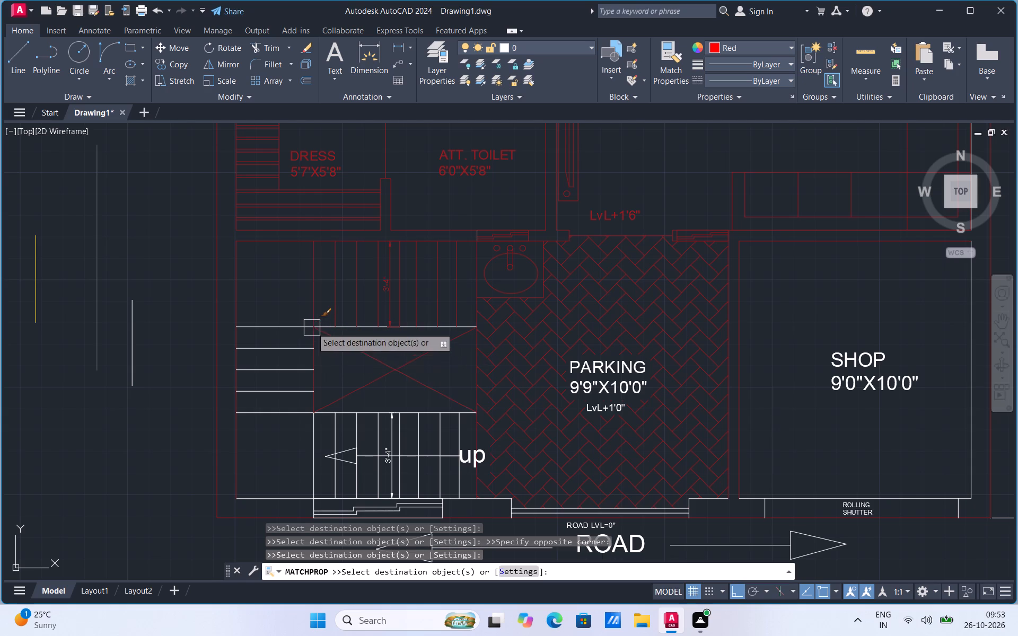
{"action": "left_click", "coordinate": [292, 346]}
{"action": "left_click", "coordinate": [293, 327]}
{"action": "left_click", "coordinate": [282, 367]}
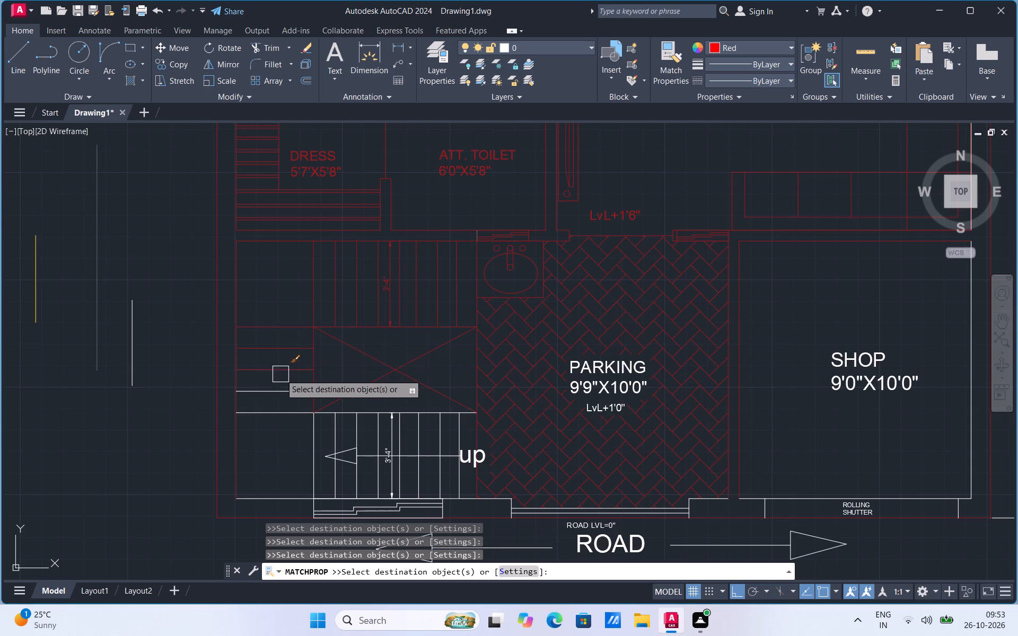
{"action": "left_click", "coordinate": [277, 385]}
{"action": "left_click", "coordinate": [270, 414]}
{"action": "left_click", "coordinate": [278, 499]}
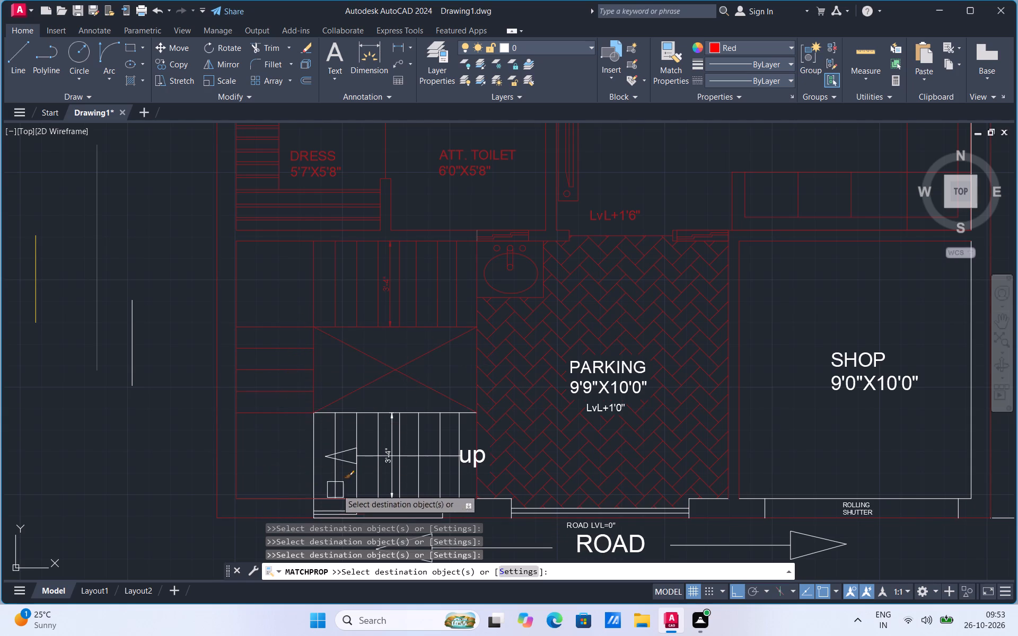
Apply the red properties to the GROUND FLOOR PLAN, SLAB AREA and FLOOR HEIGHT texts and the ROAD label with its arrows.
{"action": "scroll", "coordinate": [401, 347], "scroll_direction": "down", "scroll_amount": 2}
{"action": "scroll", "coordinate": [388, 419], "scroll_direction": "up", "scroll_amount": 4}
{"action": "scroll", "coordinate": [429, 350], "scroll_direction": "down", "scroll_amount": 3}
{"action": "left_click", "coordinate": [550, 396]}
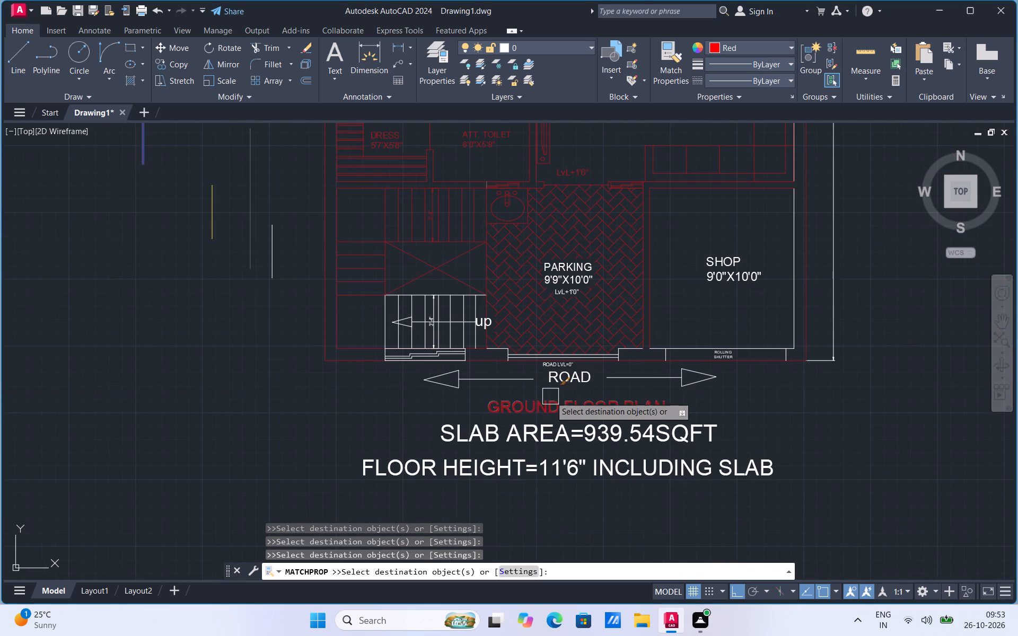
{"action": "left_click", "coordinate": [538, 427]}
{"action": "left_click", "coordinate": [534, 463]}
{"action": "left_click", "coordinate": [559, 378]}
{"action": "left_click", "coordinate": [518, 380]}
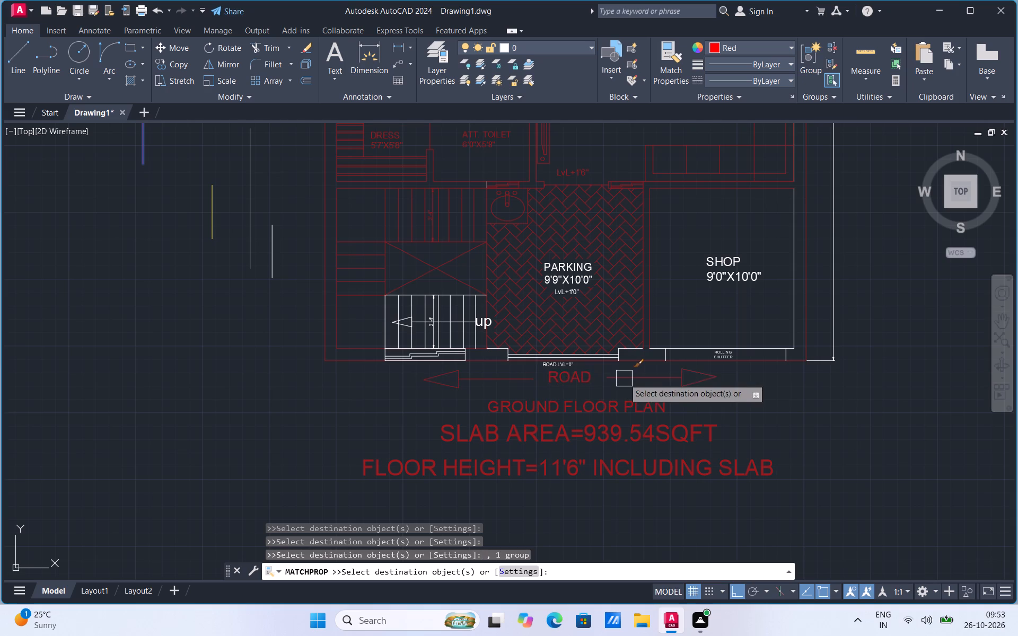
{"action": "left_click", "coordinate": [624, 378]}
Apply the red properties to the shop front line and shutter jamb, the parking's shop-side front wall, the gate lines and ROAD LVL=0" label.
{"action": "scroll", "coordinate": [692, 344], "scroll_direction": "up", "scroll_amount": 2}
{"action": "left_click", "coordinate": [682, 351]}
{"action": "left_click", "coordinate": [620, 368]}
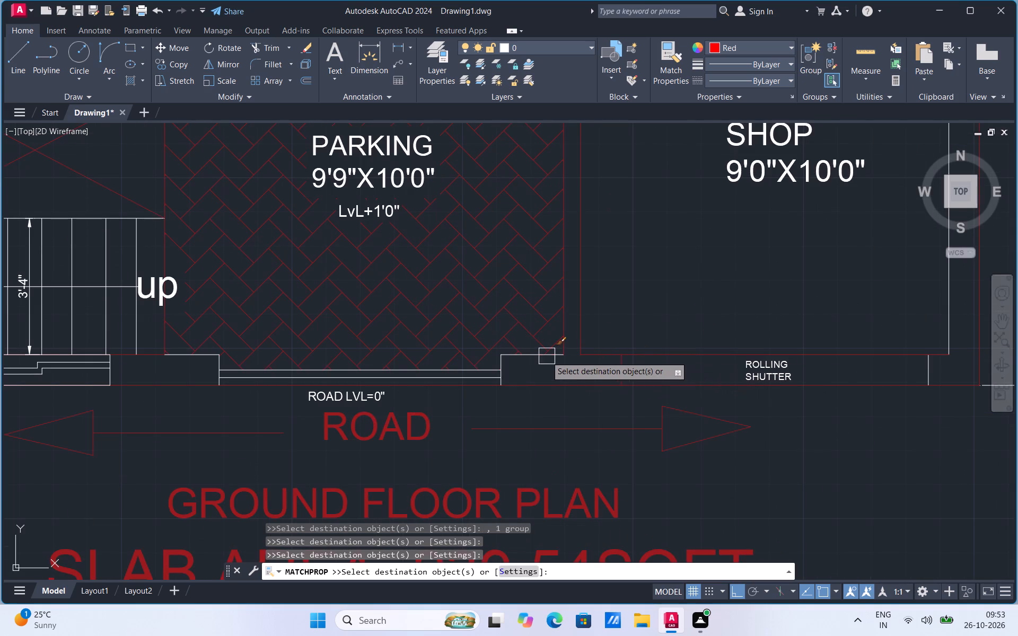
{"action": "left_click", "coordinate": [546, 356]}
{"action": "scroll", "coordinate": [501, 360], "scroll_direction": "up", "scroll_amount": 1}
{"action": "left_click", "coordinate": [502, 360]}
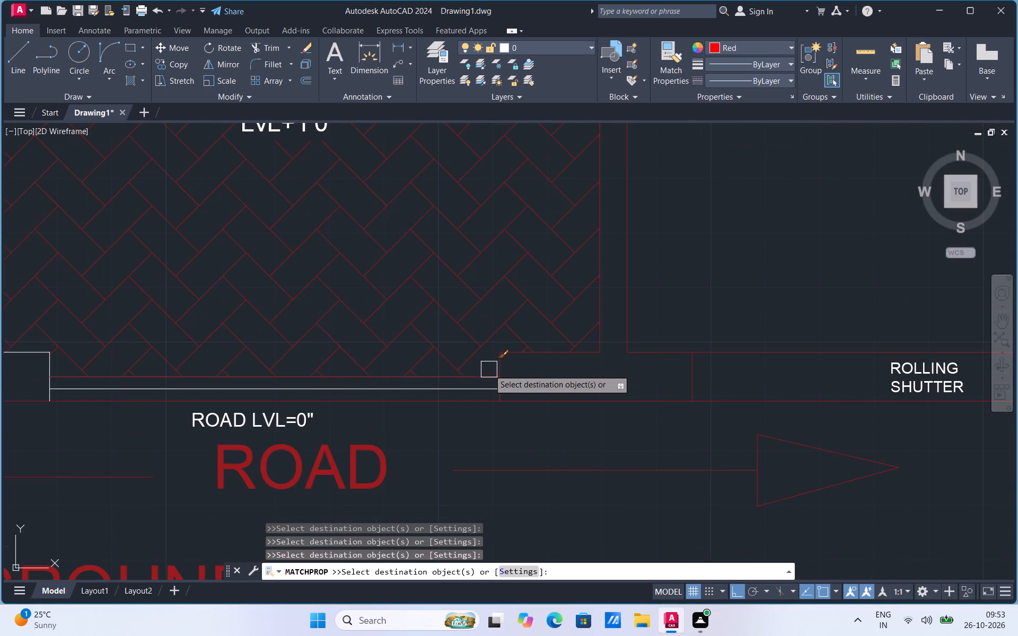
{"action": "left_click", "coordinate": [479, 379]}
{"action": "left_click", "coordinate": [474, 384]}
{"action": "left_click", "coordinate": [311, 414]}
{"action": "scroll", "coordinate": [416, 426], "scroll_direction": "down", "scroll_amount": 2}
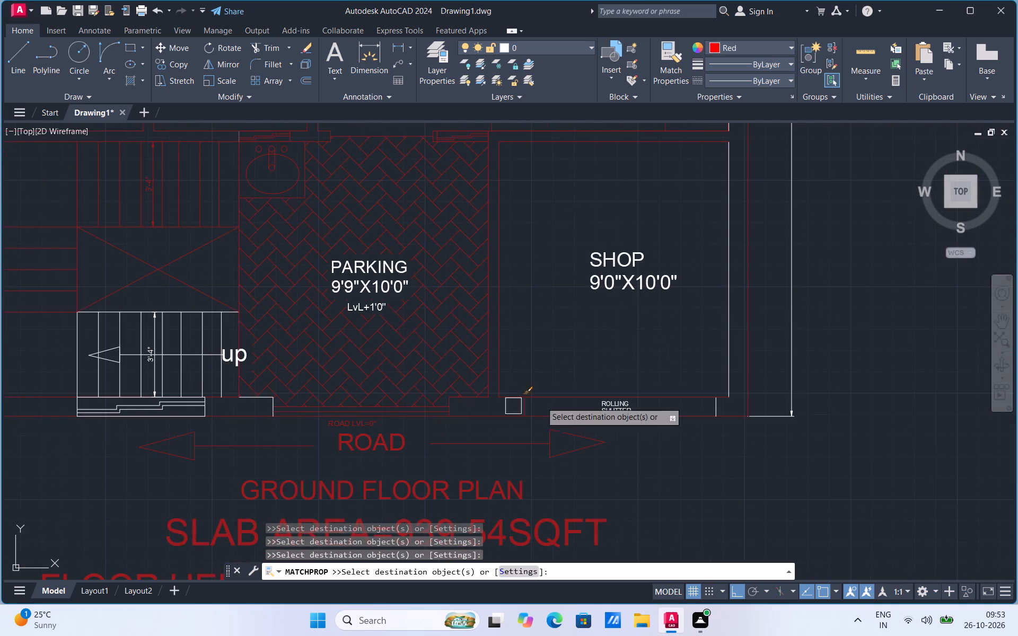
Apply the red properties to the SHOP and PARKING labels, side overall dimension, shop's outer wall line, ROLLING SHUTTER text and remaining shutter jamb.
{"action": "left_click", "coordinate": [670, 293]}
{"action": "left_click", "coordinate": [397, 272]}
{"action": "scroll", "coordinate": [367, 304], "scroll_direction": "up", "scroll_amount": 2}
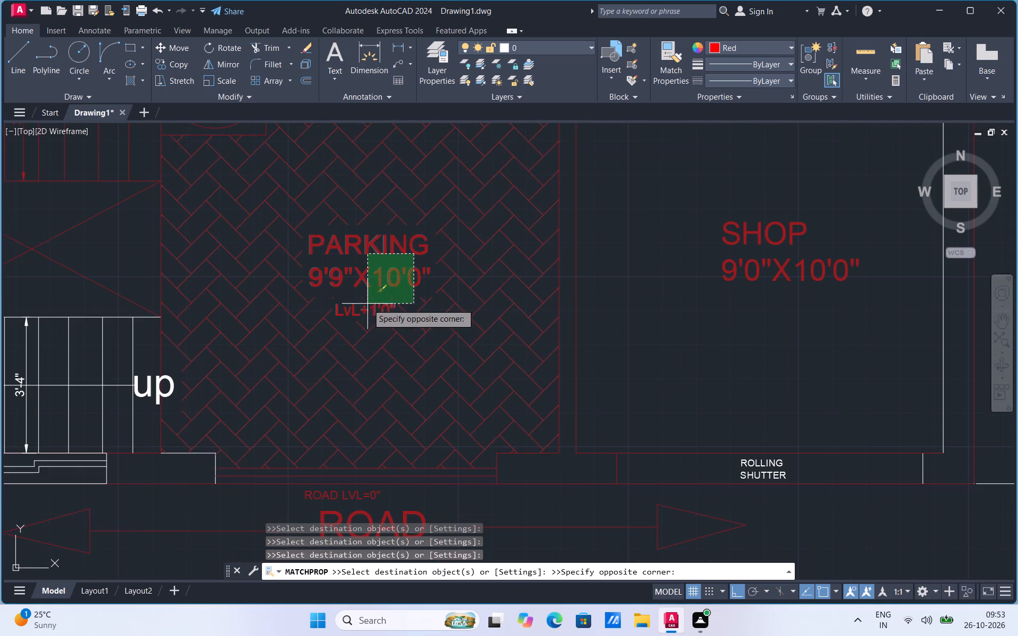
{"action": "left_click", "coordinate": [367, 304]}
{"action": "scroll", "coordinate": [424, 312], "scroll_direction": "down", "scroll_amount": 3}
{"action": "left_click_drag", "start_coordinate": [585, 267], "coordinate": [569, 283]}
{"action": "left_click", "coordinate": [569, 283]}
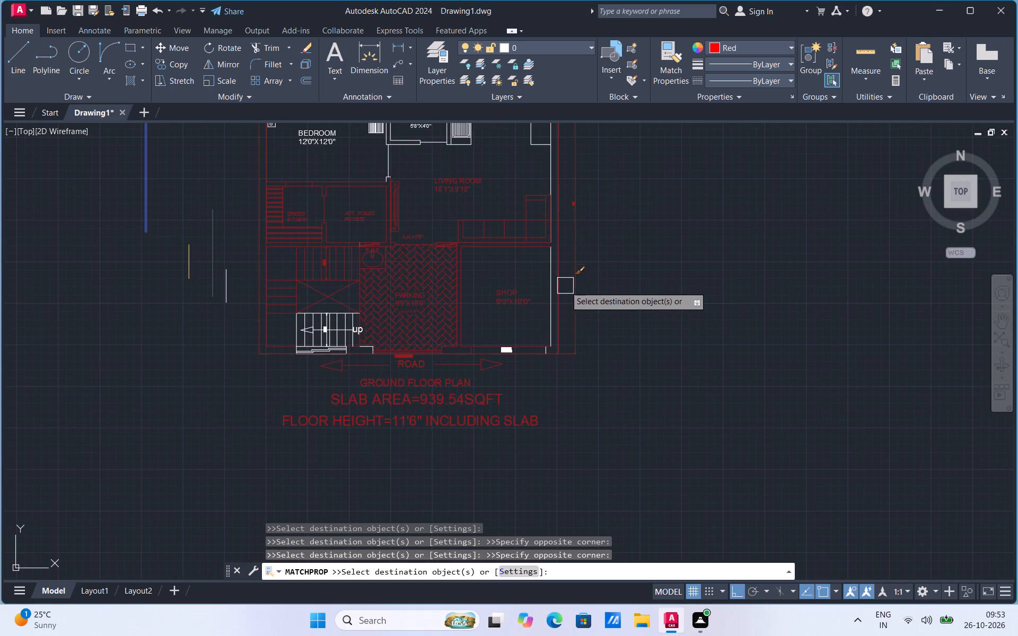
{"action": "left_click", "coordinate": [558, 290]}
{"action": "scroll", "coordinate": [523, 343], "scroll_direction": "up", "scroll_amount": 3}
{"action": "left_click", "coordinate": [457, 366]}
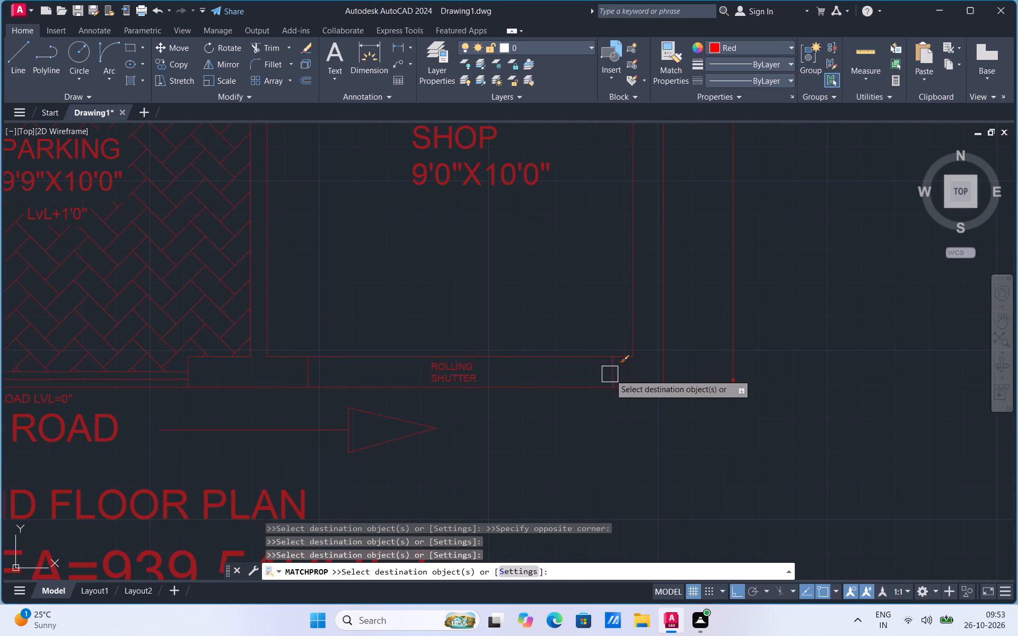
{"action": "left_click", "coordinate": [610, 374]}
Apply the red properties to the lower stair flight's treads, its direction arrow with the up label and its 3'-4" dimension.
{"action": "scroll", "coordinate": [668, 422], "scroll_direction": "down", "scroll_amount": 4}
{"action": "scroll", "coordinate": [520, 397], "scroll_direction": "up", "scroll_amount": 4}
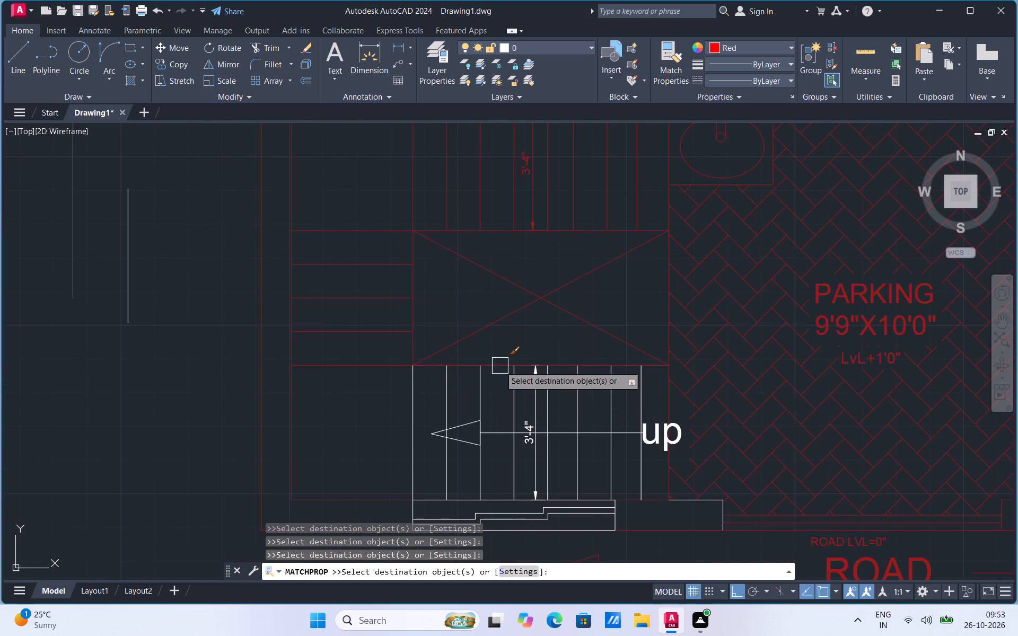
{"action": "left_click", "coordinate": [500, 366]}
{"action": "left_click", "coordinate": [477, 388]}
{"action": "left_click", "coordinate": [443, 401]}
{"action": "left_click", "coordinate": [414, 408]}
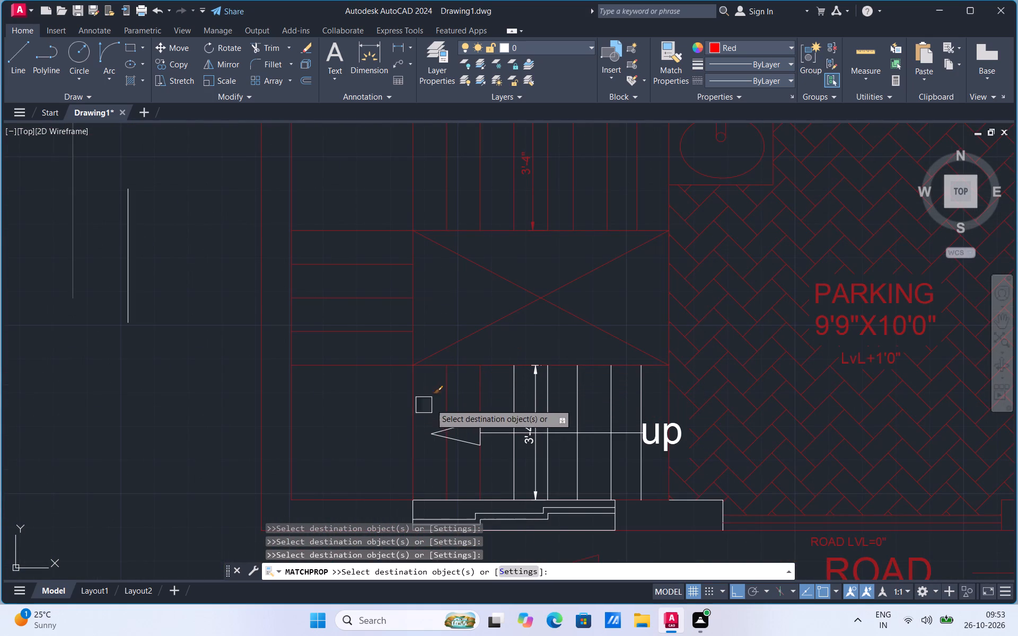
{"action": "left_click", "coordinate": [506, 403]}
{"action": "left_click", "coordinate": [492, 427]}
{"action": "left_click", "coordinate": [534, 416]}
{"action": "left_click", "coordinate": [548, 400]}
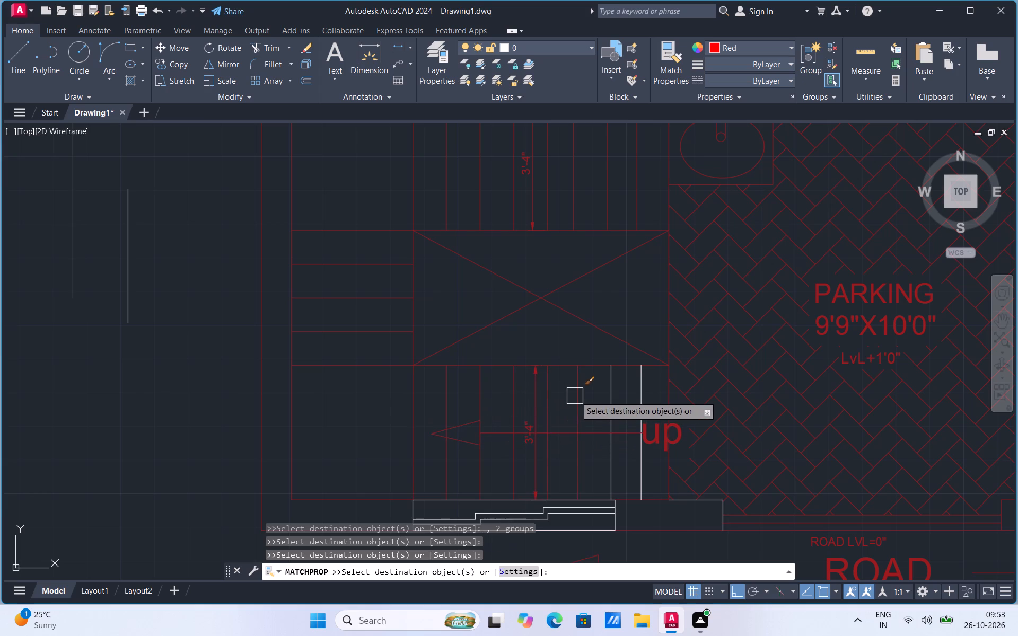
{"action": "left_click", "coordinate": [575, 396]}
{"action": "left_click", "coordinate": [611, 393]}
{"action": "left_click", "coordinate": [636, 392]}
Apply the red properties to the steps below the lower flight and the front wall lines between the stair and parking.
{"action": "left_click", "coordinate": [584, 507]}
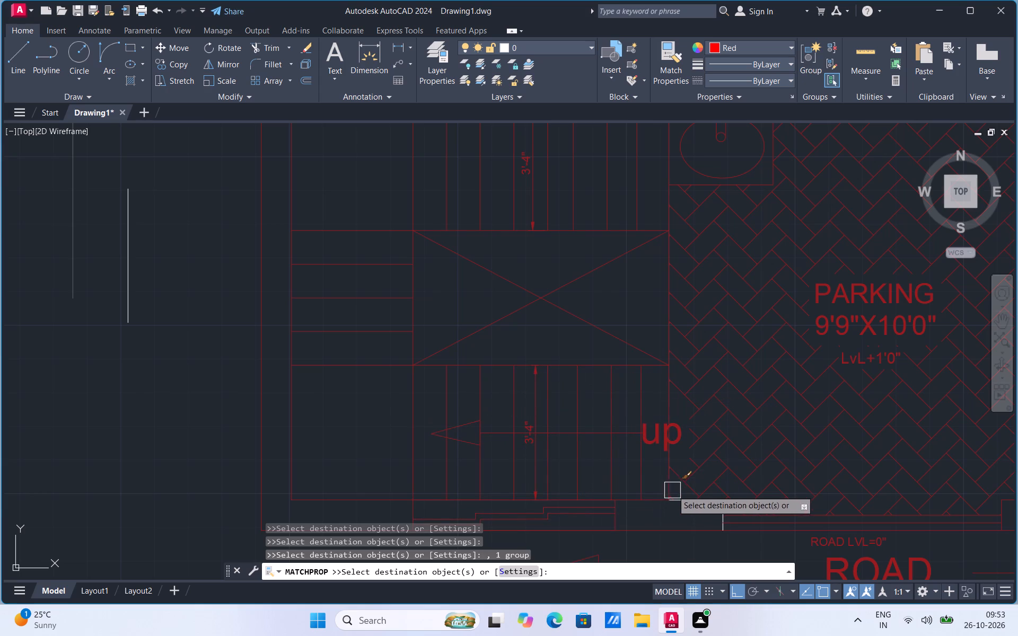
{"action": "left_click", "coordinate": [687, 496]}
{"action": "left_click", "coordinate": [721, 513]}
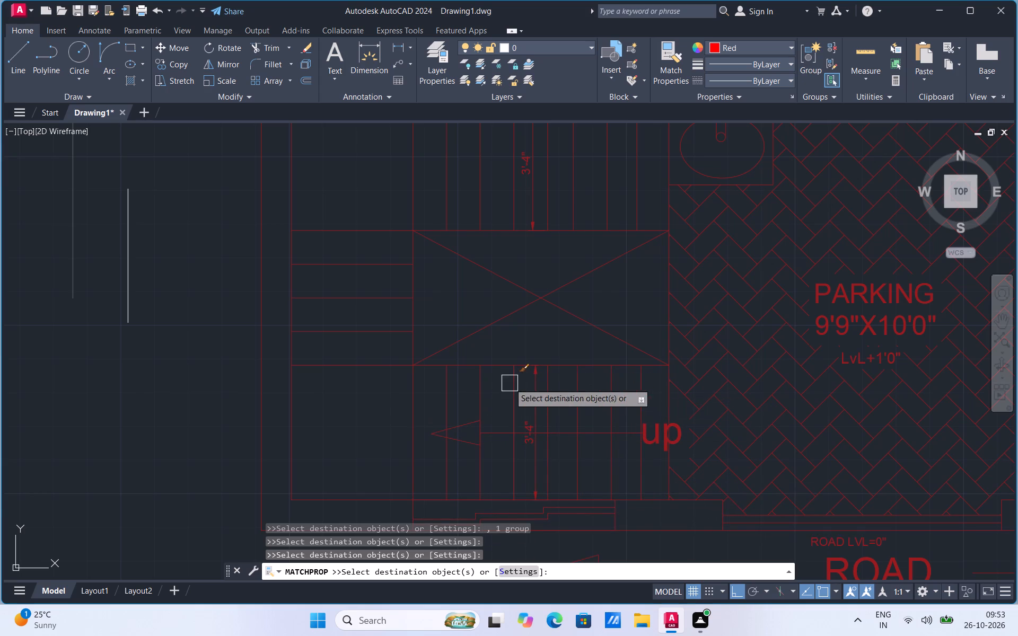
Apply the red properties to the top overall dimension, the bedroom's top wall line, bed with side tables, TV unit and BEDROOM label.
{"action": "scroll", "coordinate": [504, 393], "scroll_direction": "down", "scroll_amount": 3}
{"action": "scroll", "coordinate": [532, 307], "scroll_direction": "down", "scroll_amount": 1}
{"action": "scroll", "coordinate": [572, 181], "scroll_direction": "up", "scroll_amount": 3}
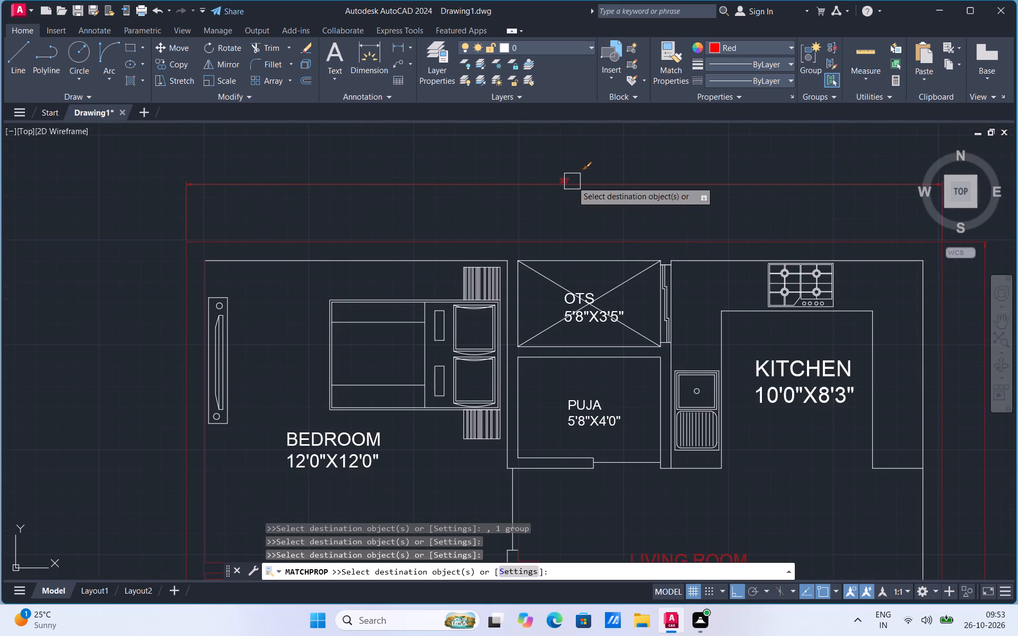
{"action": "left_click", "coordinate": [572, 181]}
{"action": "left_click", "coordinate": [546, 259]}
{"action": "left_click", "coordinate": [412, 253]}
{"action": "left_click", "coordinate": [401, 299]}
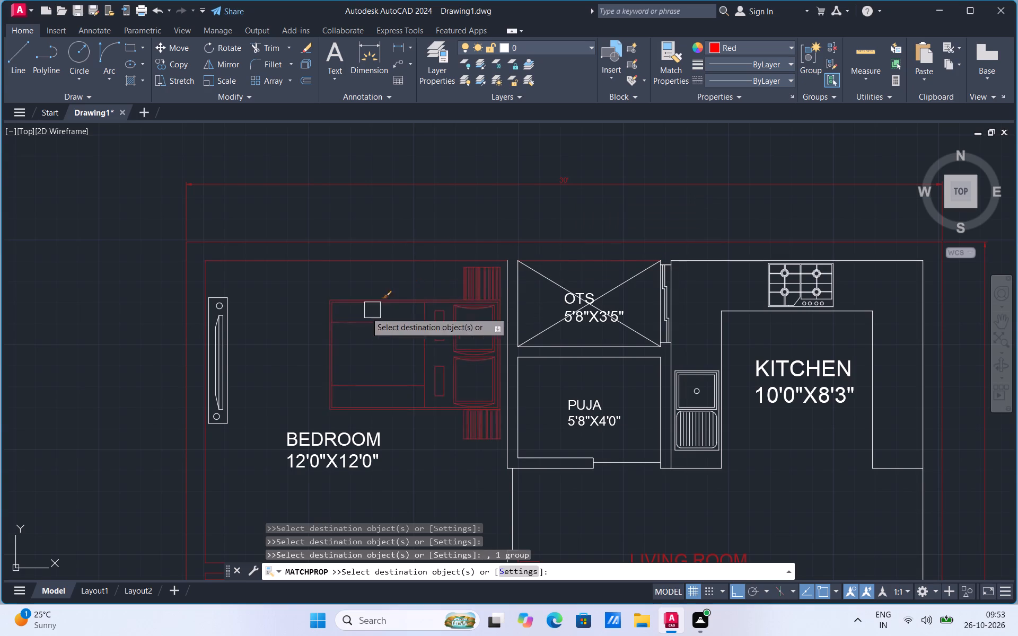
{"action": "left_click", "coordinate": [228, 354]}
{"action": "left_click", "coordinate": [319, 436]}
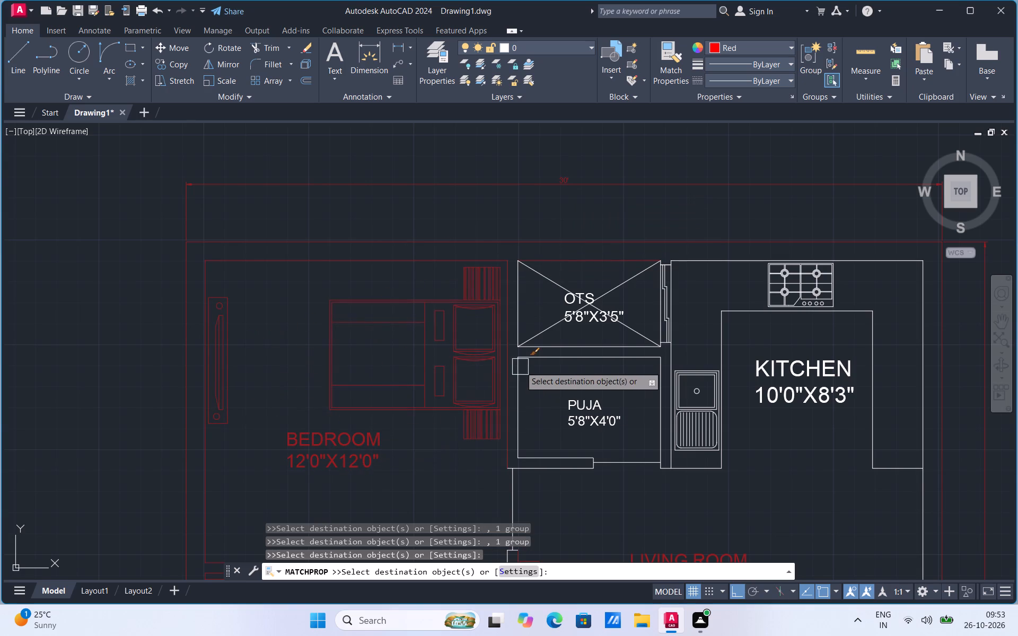
Apply the red properties to the bedroom-side wall line, the OTS outline and diagonals, the puja room's adjoining wall lines and the OTS window.
{"action": "left_click", "coordinate": [507, 367]}
{"action": "left_click", "coordinate": [545, 343]}
{"action": "left_click", "coordinate": [551, 279]}
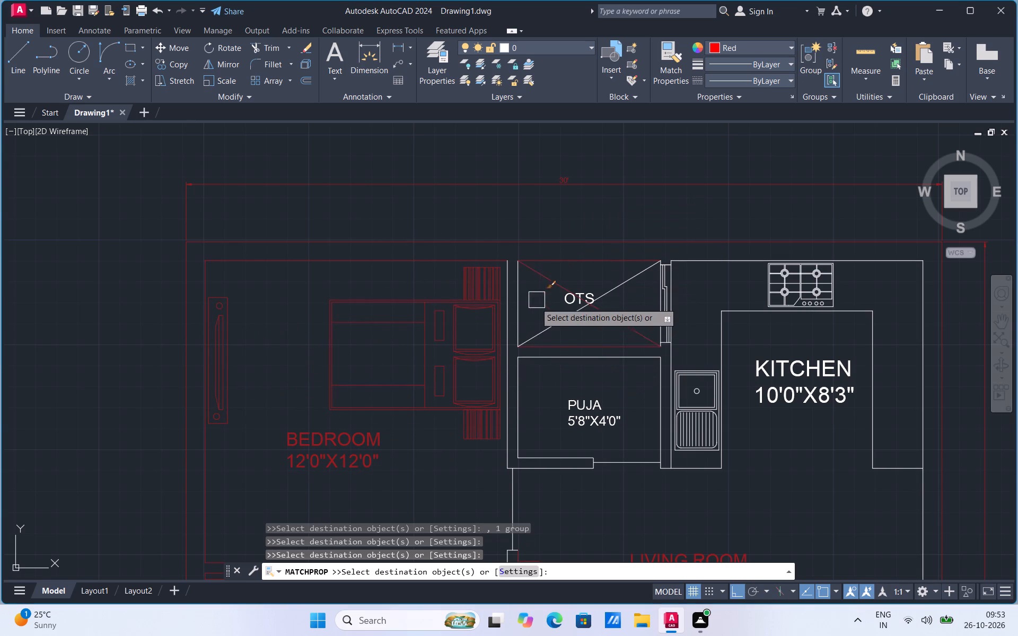
{"action": "left_click", "coordinate": [531, 328]}
{"action": "left_click", "coordinate": [522, 314]}
{"action": "left_click", "coordinate": [508, 349]}
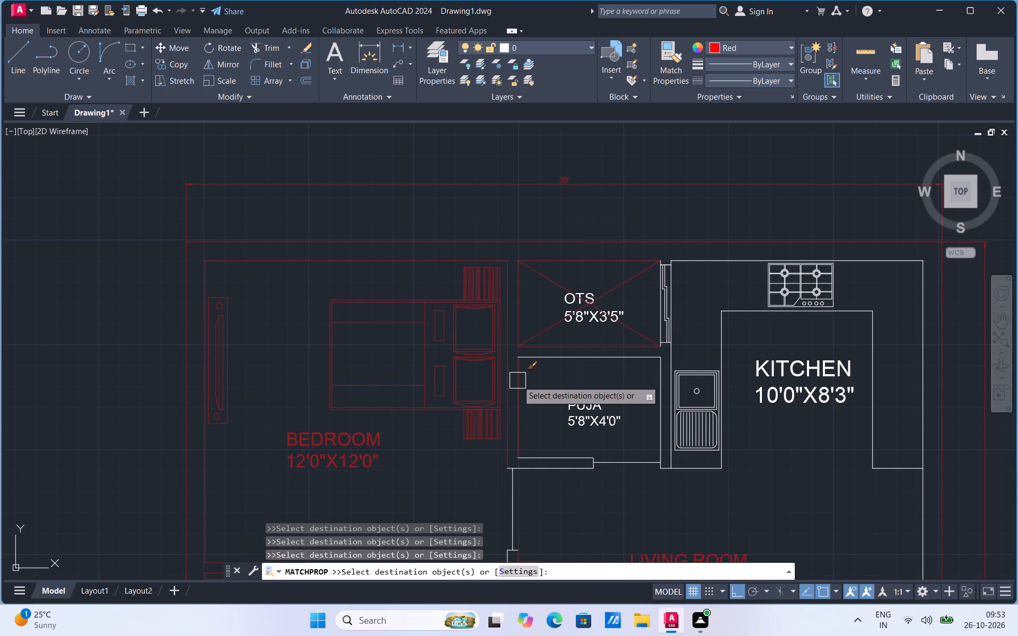
{"action": "left_click", "coordinate": [517, 381]}
{"action": "left_click", "coordinate": [545, 357]}
{"action": "left_click", "coordinate": [657, 298]}
{"action": "left_click", "coordinate": [591, 305]}
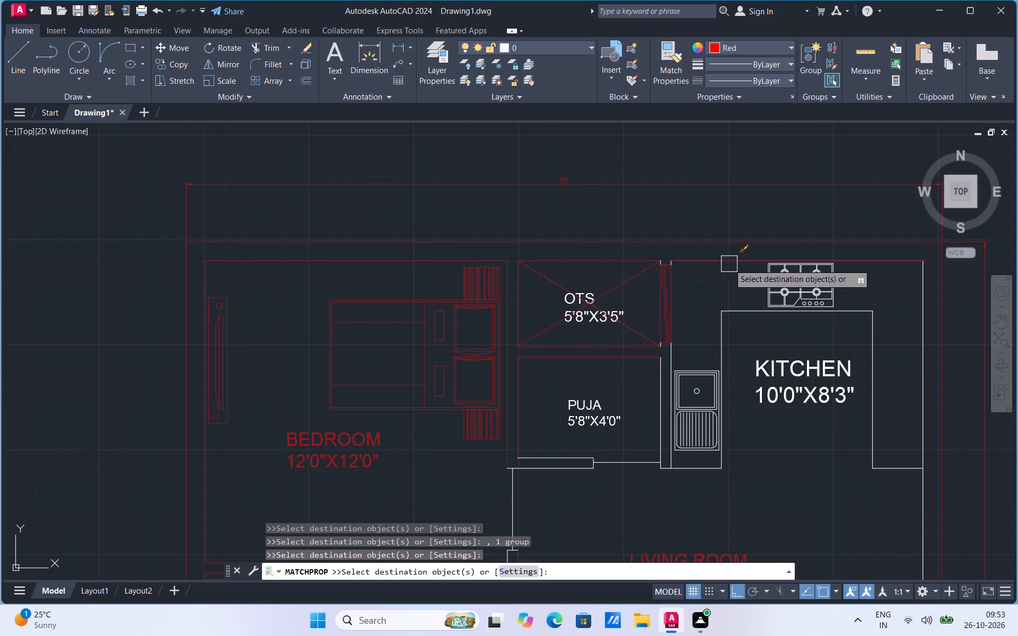
Apply the red properties to the short wall ends above the OTS window and the OTS 5'8"X3'5" label.
{"action": "scroll", "coordinate": [728, 264], "scroll_direction": "up", "scroll_amount": 2}
{"action": "left_click_drag", "start_coordinate": [640, 250], "coordinate": [621, 250]}
{"action": "scroll", "coordinate": [551, 258], "scroll_direction": "up", "scroll_amount": 3}
{"action": "left_click", "coordinate": [557, 267]}
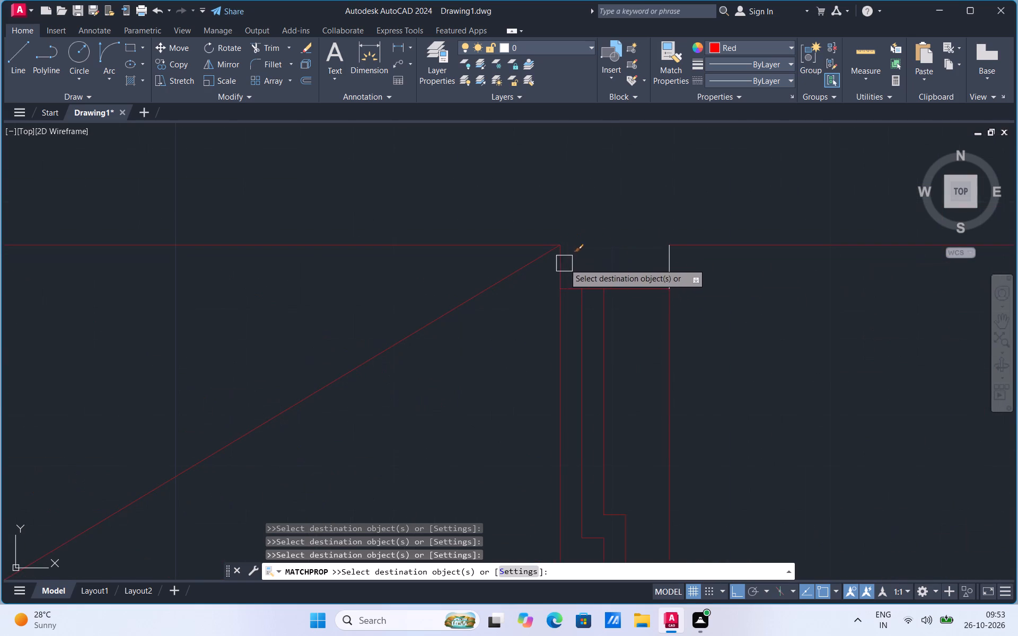
{"action": "left_click", "coordinate": [666, 277]}
{"action": "scroll", "coordinate": [590, 233], "scroll_direction": "down", "scroll_amount": 3}
{"action": "left_click", "coordinate": [417, 389]}
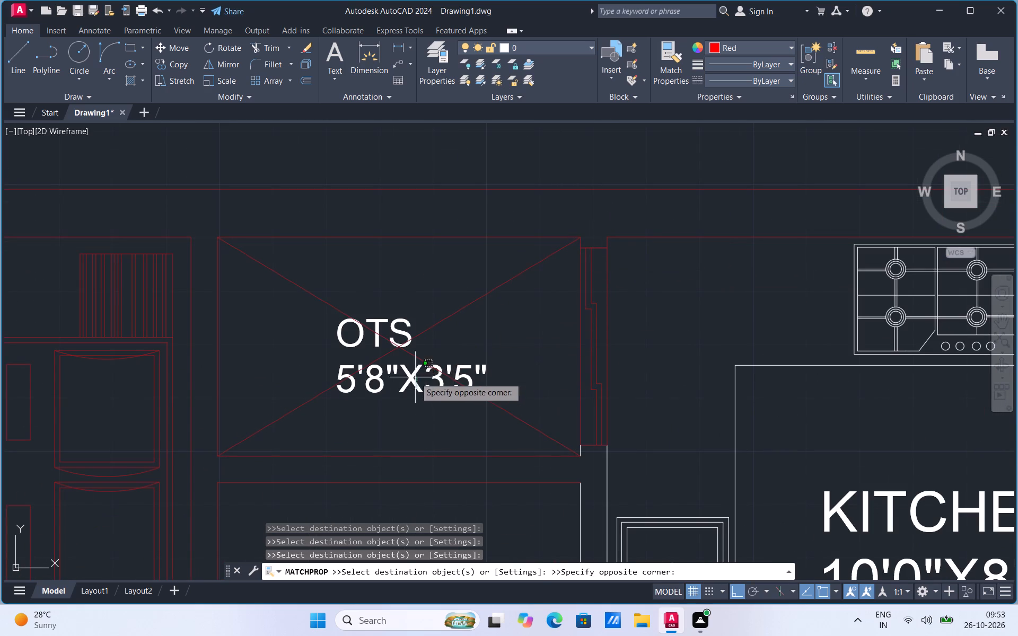
{"action": "left_click", "coordinate": [343, 346]}
Apply the red properties to the puja room's front wall, opening line, wall end and label, and to the bedroom door opening lines.
{"action": "scroll", "coordinate": [403, 285], "scroll_direction": "down", "scroll_amount": 5}
{"action": "scroll", "coordinate": [408, 368], "scroll_direction": "up", "scroll_amount": 3}
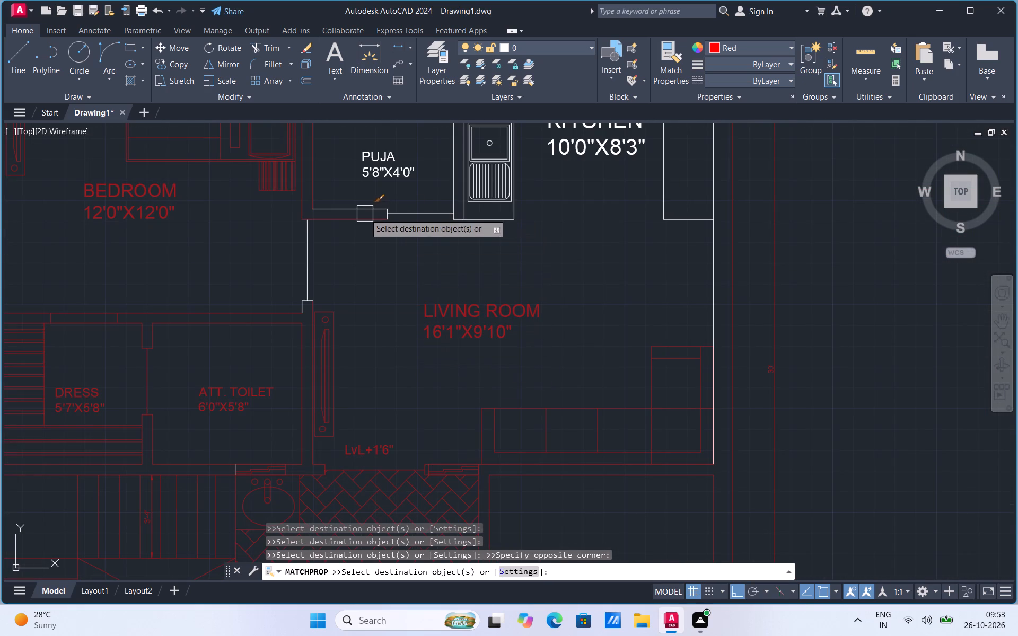
{"action": "left_click", "coordinate": [365, 214]}
{"action": "left_click", "coordinate": [347, 200]}
{"action": "left_click", "coordinate": [266, 313]}
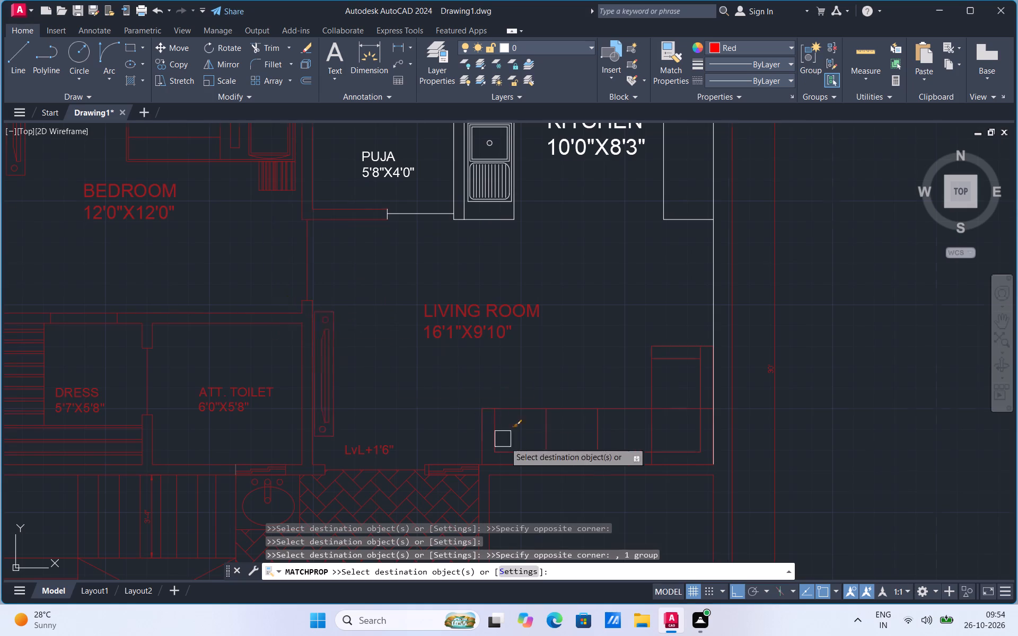
{"action": "scroll", "coordinate": [513, 455], "scroll_direction": "down", "scroll_amount": 3}
{"action": "scroll", "coordinate": [505, 366], "scroll_direction": "up", "scroll_amount": 4}
{"action": "scroll", "coordinate": [403, 319], "scroll_direction": "down", "scroll_amount": 2}
{"action": "left_click", "coordinate": [385, 391]}
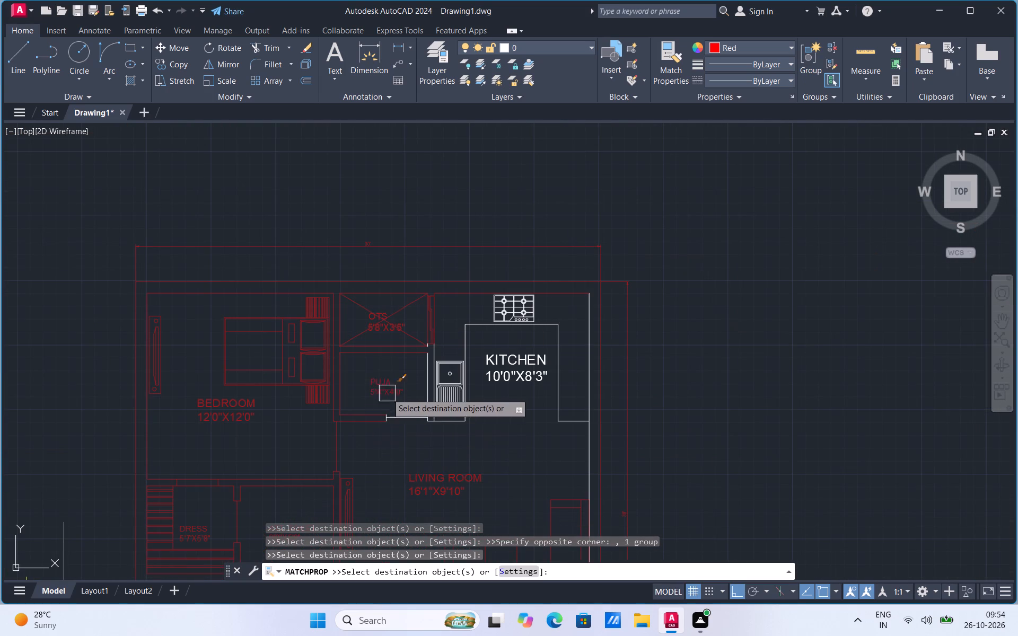
{"action": "scroll", "coordinate": [404, 421], "scroll_direction": "up", "scroll_amount": 2}
{"action": "left_click", "coordinate": [408, 411]}
{"action": "scroll", "coordinate": [375, 420], "scroll_direction": "up", "scroll_amount": 3}
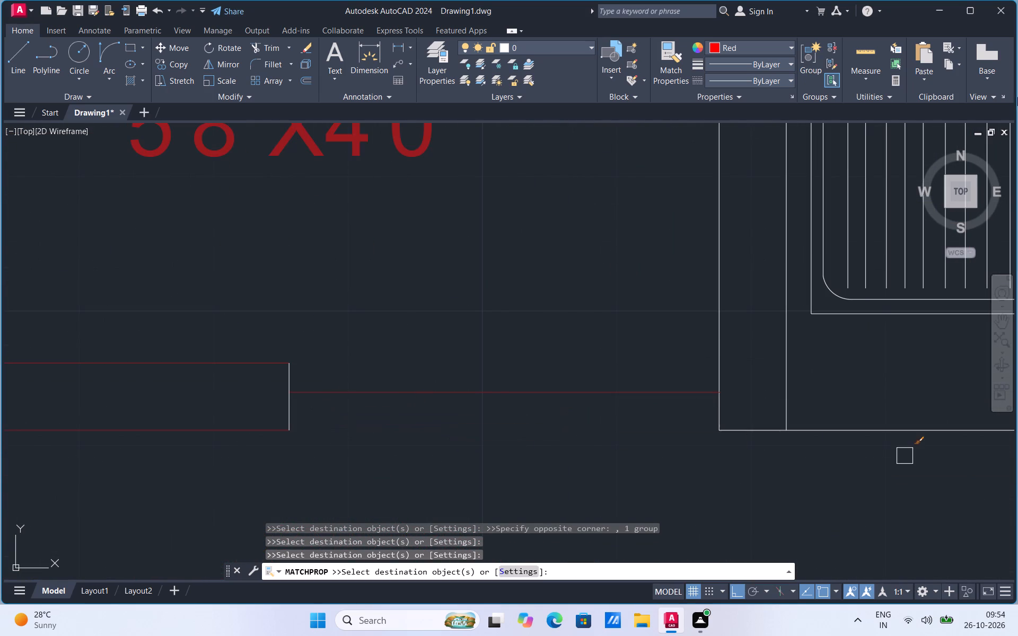
{"action": "left_click", "coordinate": [283, 411]}
Apply the red properties to the kitchen sink, the sink counter edges, the puja-kitchen wall lines and their short end lines.
{"action": "scroll", "coordinate": [282, 430], "scroll_direction": "down", "scroll_amount": 2}
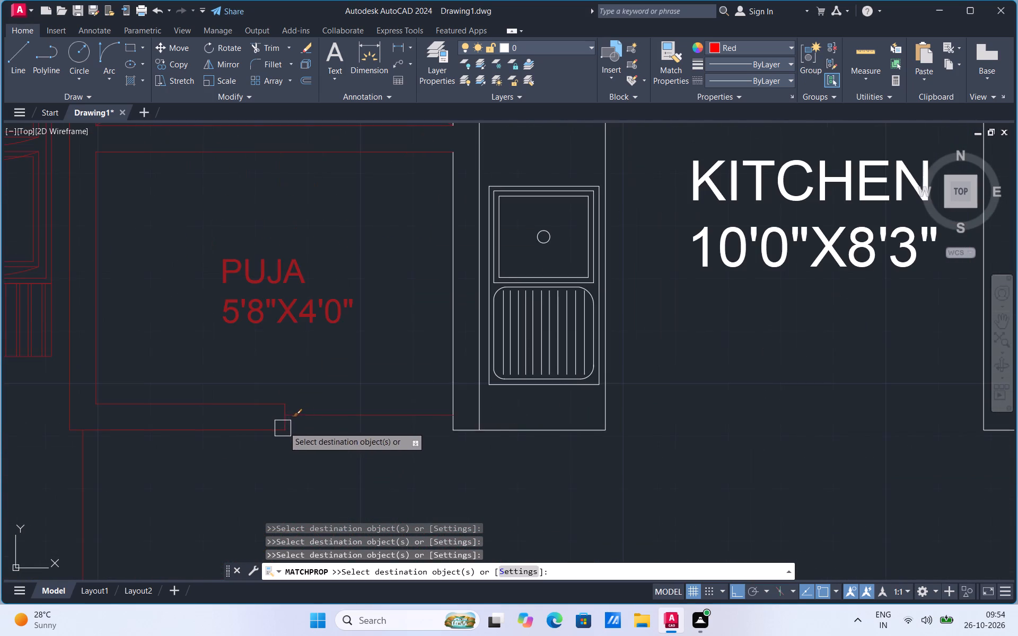
{"action": "left_click", "coordinate": [506, 310]}
{"action": "left_click", "coordinate": [475, 331]}
{"action": "left_click", "coordinate": [454, 349]}
{"action": "left_click", "coordinate": [518, 429]}
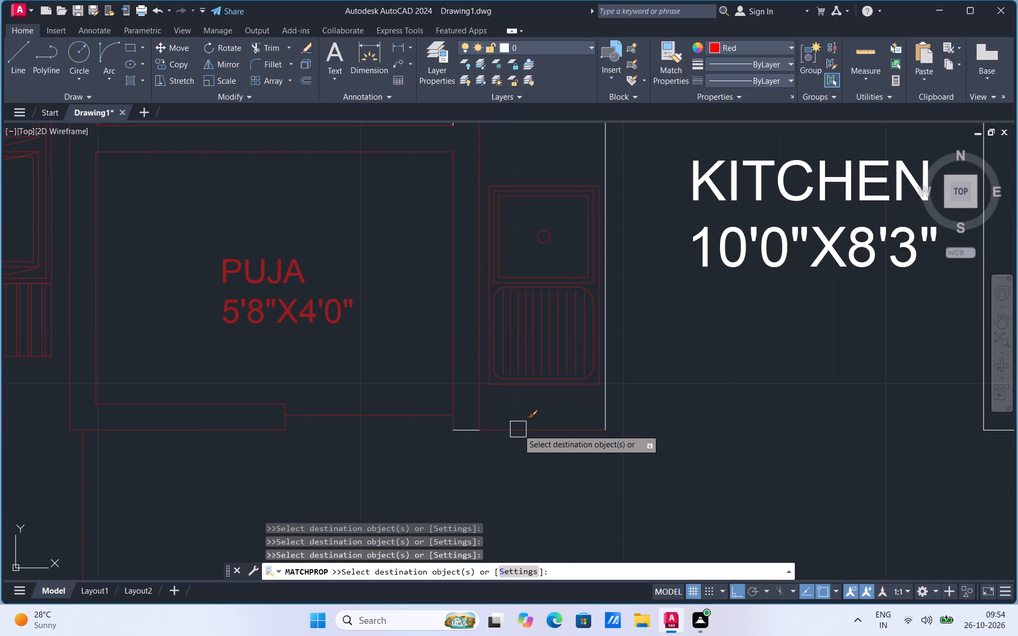
{"action": "scroll", "coordinate": [476, 454], "scroll_direction": "down", "scroll_amount": 2}
{"action": "left_click", "coordinate": [521, 316]}
{"action": "scroll", "coordinate": [488, 327], "scroll_direction": "up", "scroll_amount": 3}
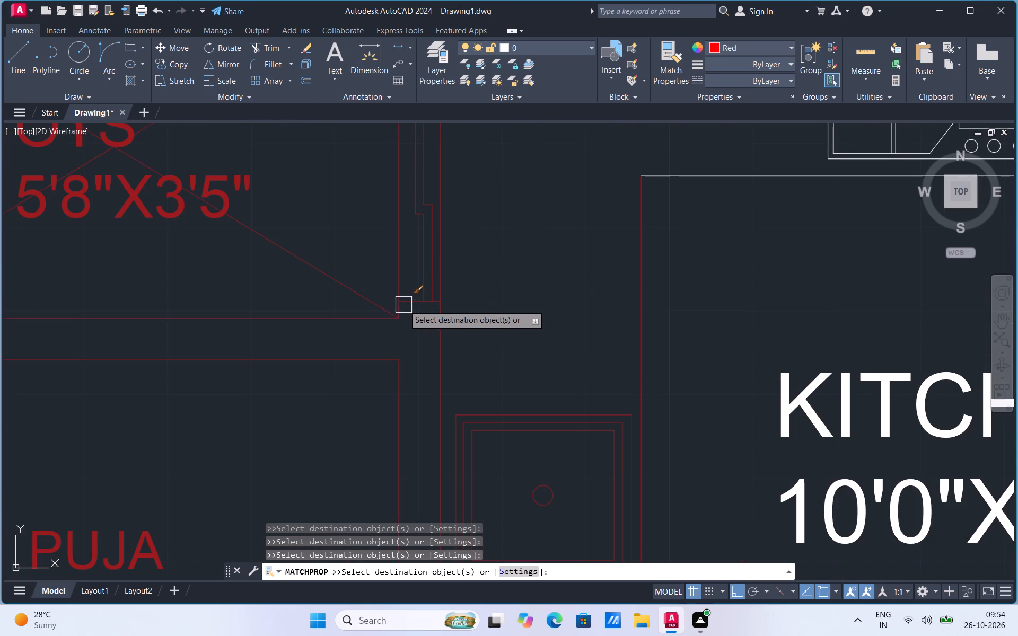
{"action": "scroll", "coordinate": [402, 304], "scroll_direction": "up", "scroll_amount": 2}
{"action": "left_click", "coordinate": [394, 311]}
{"action": "scroll", "coordinate": [406, 301], "scroll_direction": "down", "scroll_amount": 4}
{"action": "scroll", "coordinate": [418, 498], "scroll_direction": "up", "scroll_amount": 1}
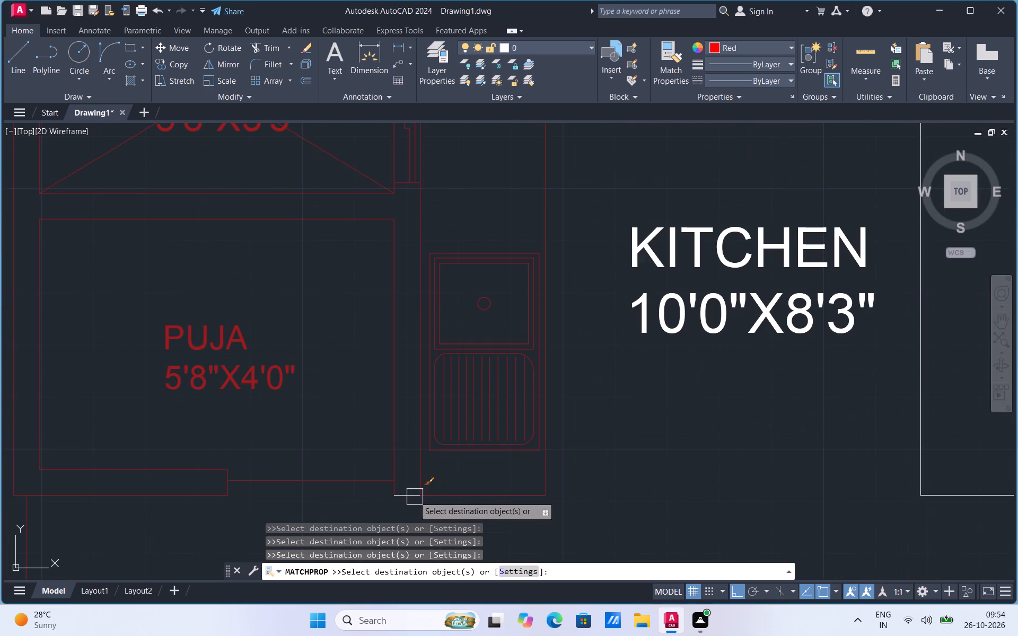
{"action": "left_click", "coordinate": [406, 496]}
Apply the red properties to the KITCHEN label, the stove, the remaining counter edges and the kitchen's outer side wall line.
{"action": "scroll", "coordinate": [406, 496], "scroll_direction": "down", "scroll_amount": 2}
{"action": "left_click", "coordinate": [513, 400]}
{"action": "left_click", "coordinate": [498, 324]}
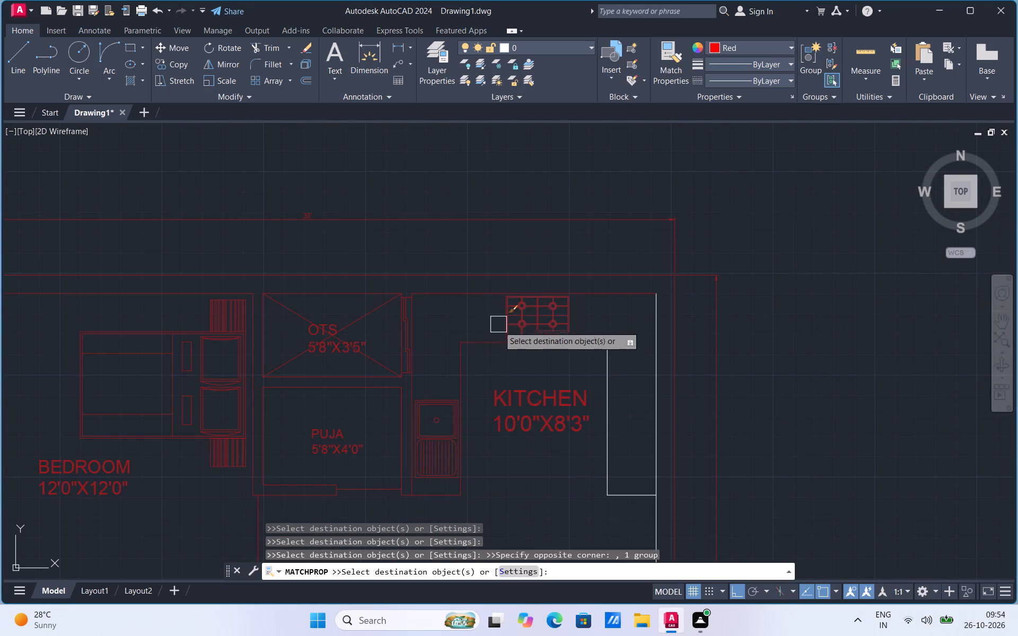
{"action": "left_click", "coordinate": [595, 390]}
{"action": "left_click", "coordinate": [635, 373]}
{"action": "left_click", "coordinate": [654, 372]}
{"action": "left_click", "coordinate": [603, 421]}
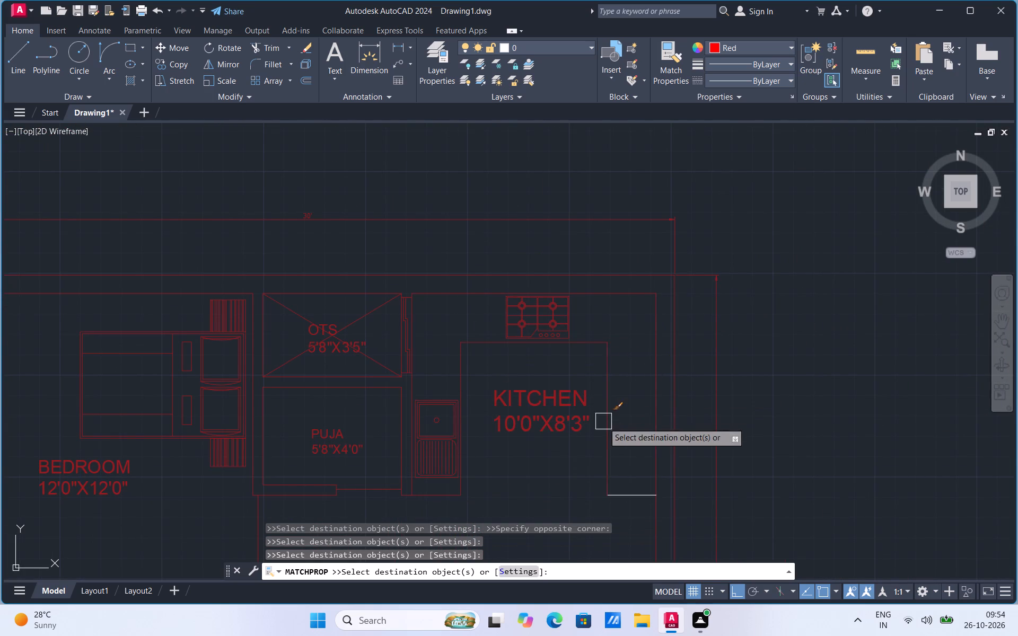
{"action": "left_click", "coordinate": [620, 488]}
End the red property matching and set the current object colour to yellow 248,215,49.
{"action": "scroll", "coordinate": [669, 319], "scroll_direction": "down", "scroll_amount": 3}
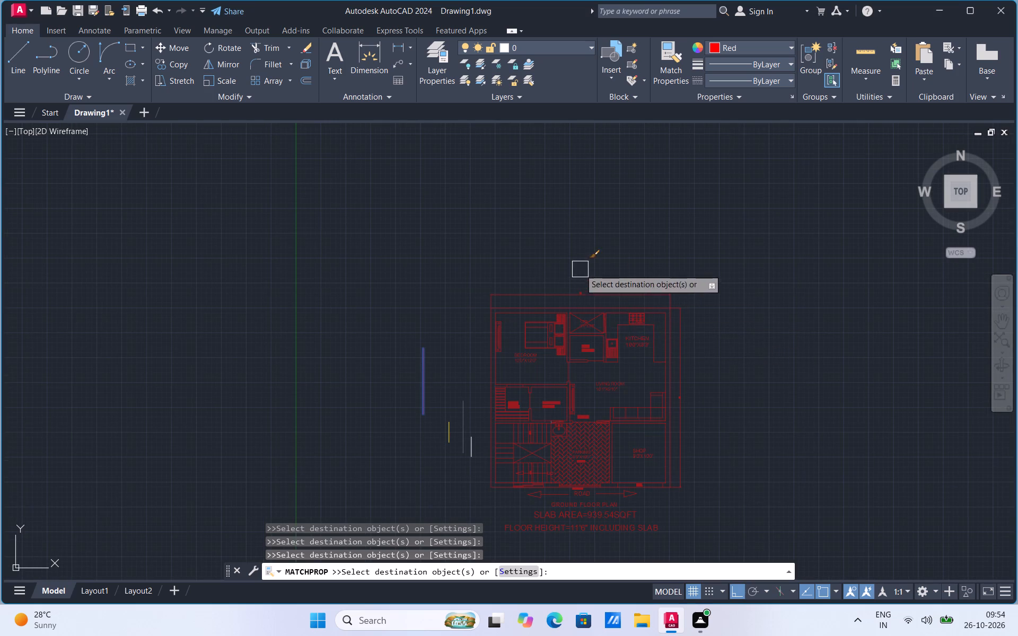
{"action": "scroll", "coordinate": [496, 394], "scroll_direction": "up", "scroll_amount": 1}
{"action": "left_click", "coordinate": [717, 47]}
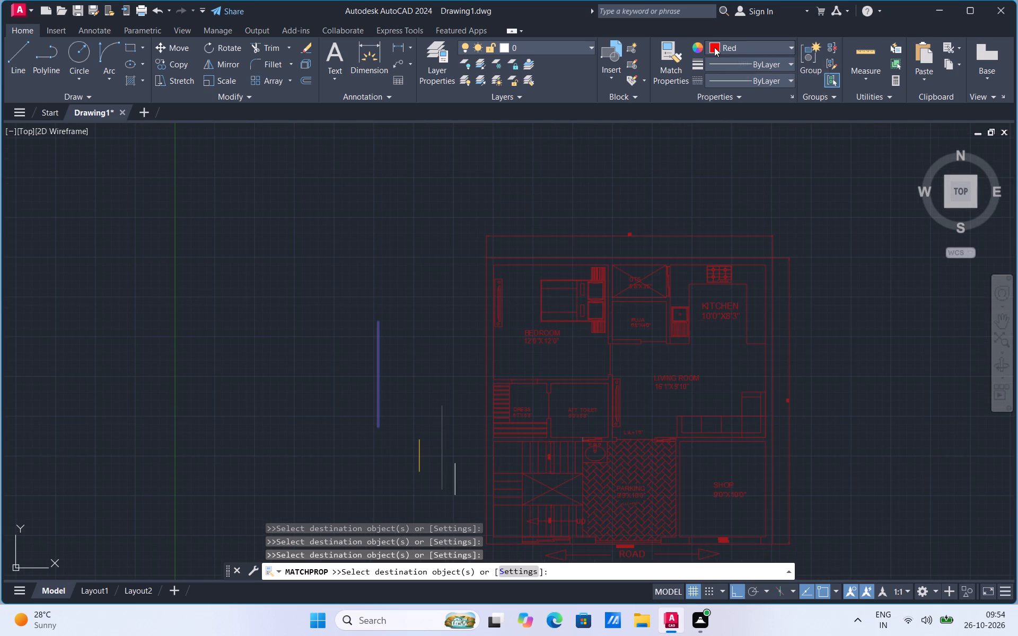
{"action": "left_click", "coordinate": [754, 176]}
{"action": "left_click", "coordinate": [717, 48]}
{"action": "left_click", "coordinate": [726, 92]}
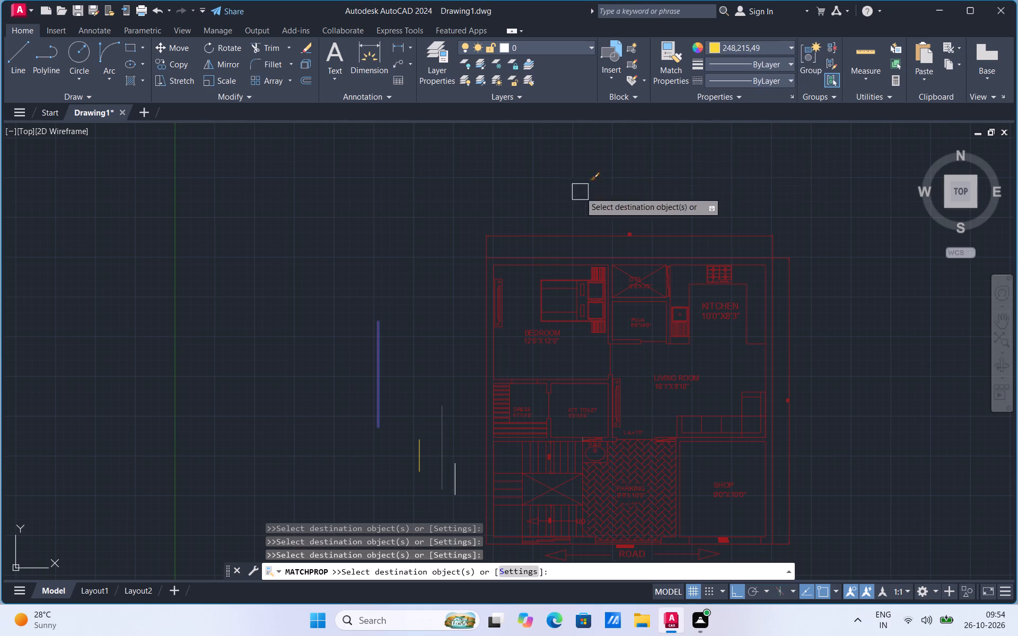
{"action": "key", "text": "Escape"}
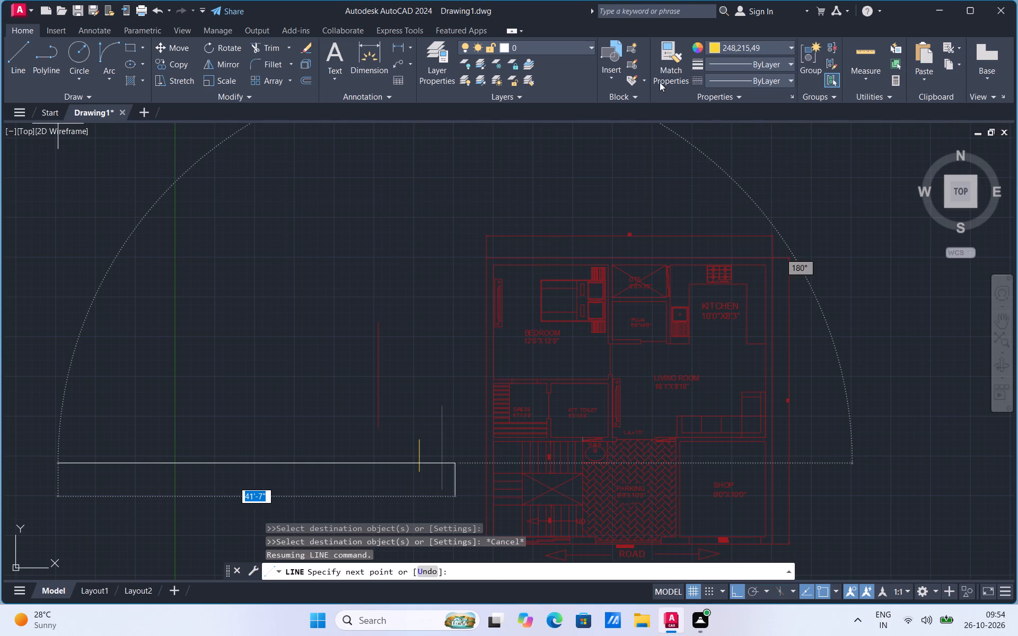
Match the yellow sample line's properties to the top overall dimension, plot boundary, bedroom's top and outer side walls, bed and TV unit.
{"action": "left_click", "coordinate": [677, 70]}
{"action": "left_click", "coordinate": [417, 455]}
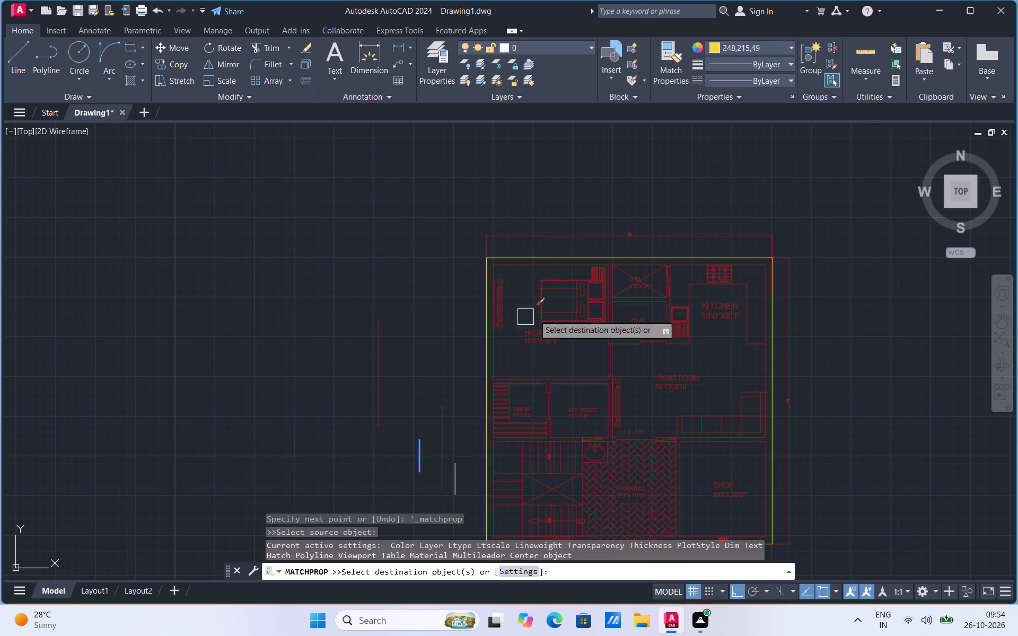
{"action": "left_click", "coordinate": [593, 235]}
{"action": "left_click", "coordinate": [562, 303]}
{"action": "left_click", "coordinate": [497, 315]}
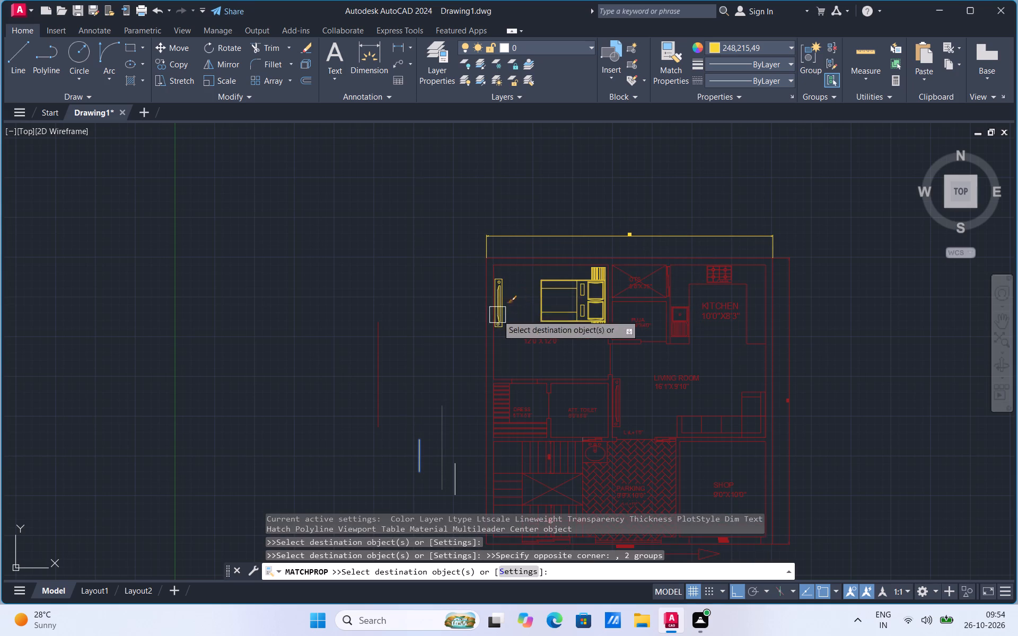
{"action": "scroll", "coordinate": [488, 252], "scroll_direction": "up", "scroll_amount": 3}
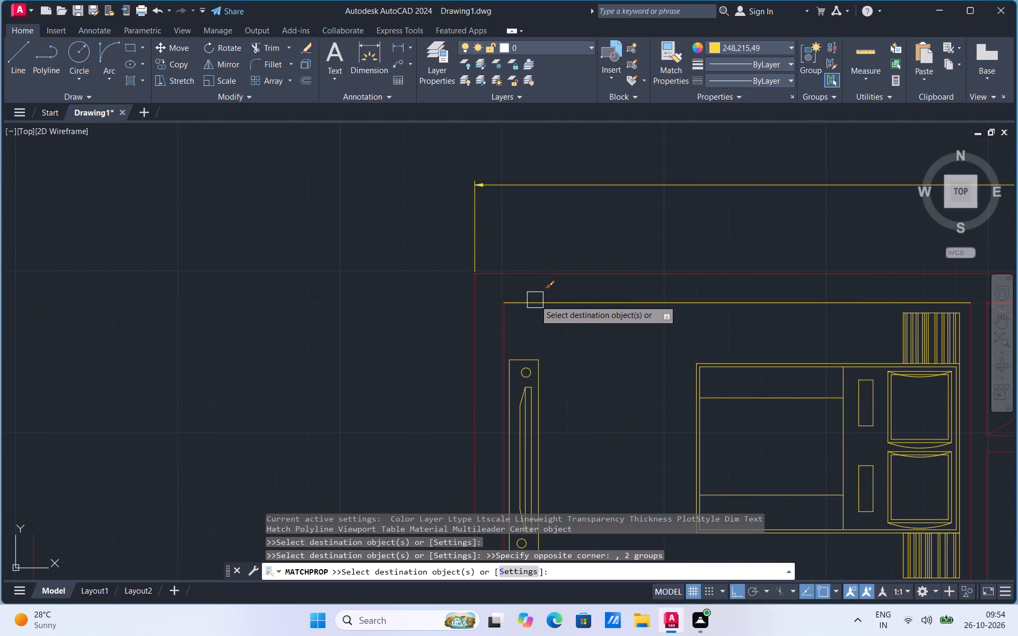
{"action": "left_click_drag", "start_coordinate": [535, 300], "coordinate": [557, 273]}
{"action": "left_click_drag", "start_coordinate": [557, 273], "coordinate": [496, 325]}
{"action": "left_click", "coordinate": [496, 325]}
{"action": "scroll", "coordinate": [404, 184], "scroll_direction": "down", "scroll_amount": 2}
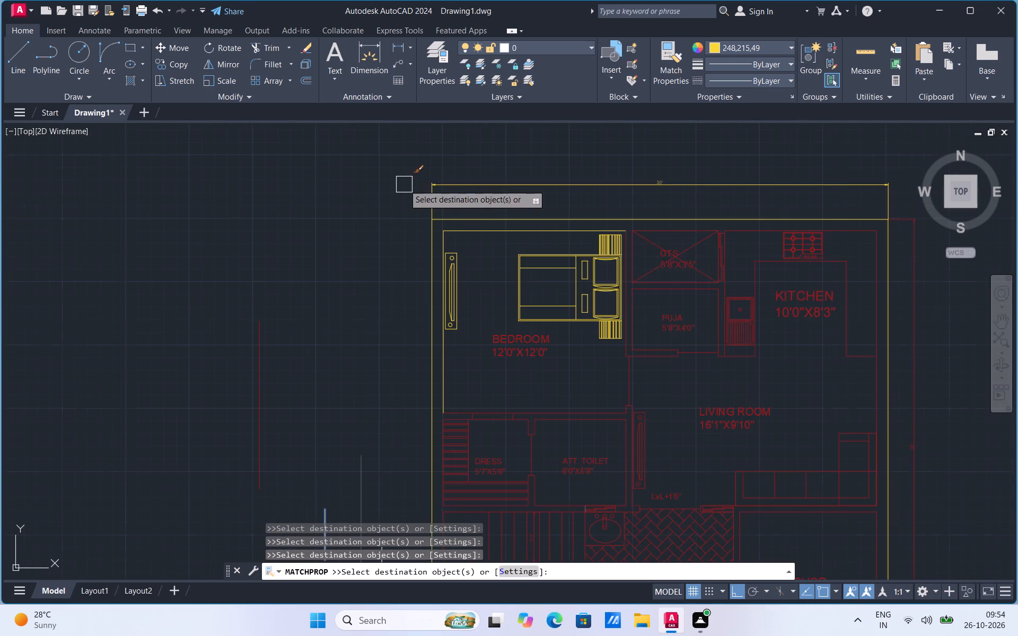
Apply the yellow properties to the kitchen's top wall line, stove, two inner counter edges, sink and KITCHEN label.
{"action": "scroll", "coordinate": [801, 249], "scroll_direction": "up", "scroll_amount": 1}
{"action": "scroll", "coordinate": [501, 349], "scroll_direction": "down", "scroll_amount": 1}
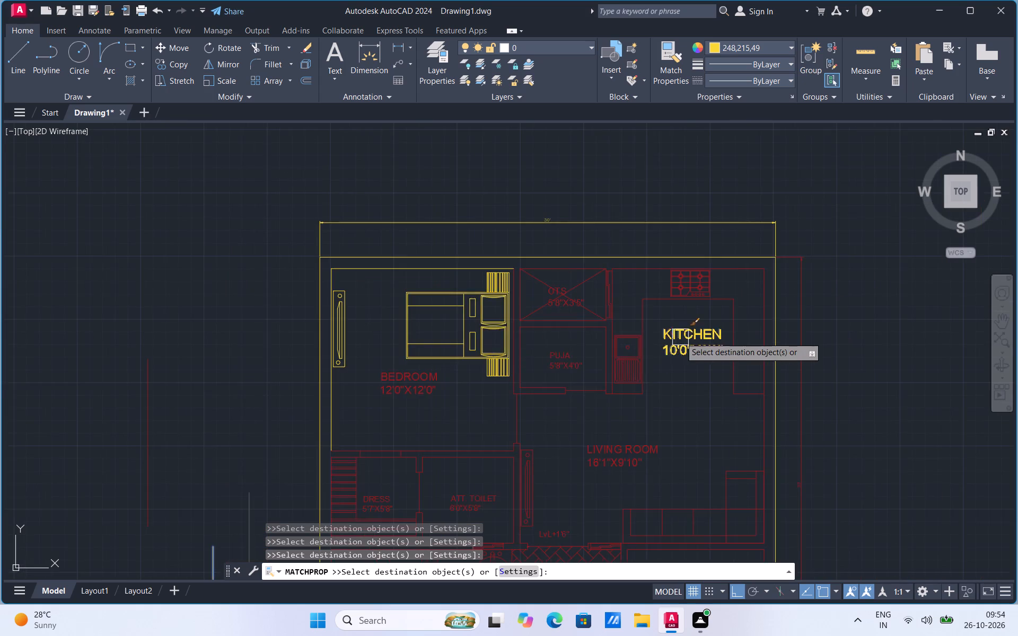
{"action": "scroll", "coordinate": [680, 337], "scroll_direction": "up", "scroll_amount": 1}
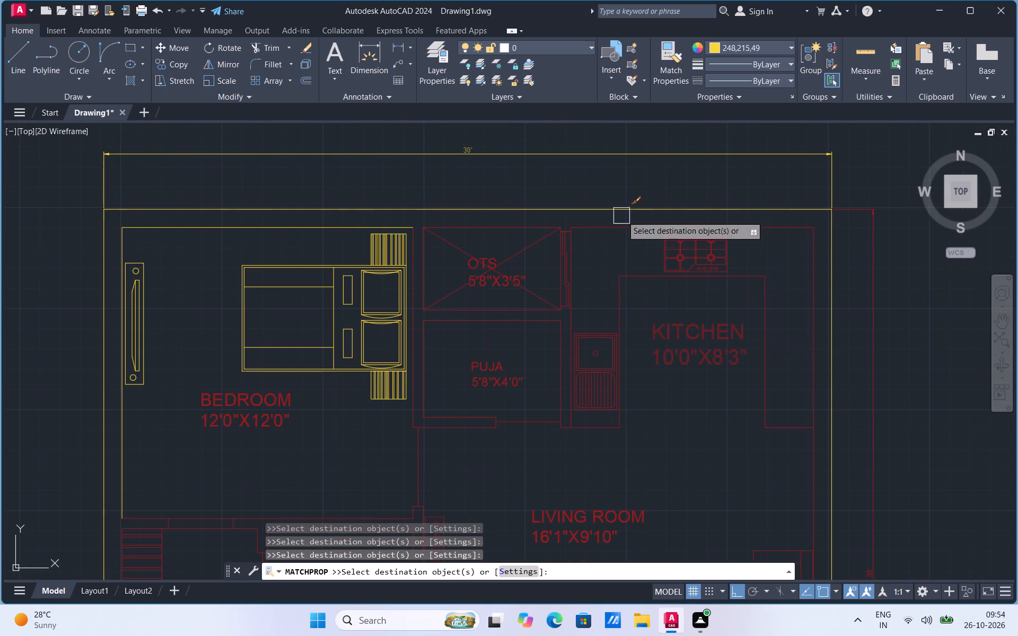
{"action": "left_click_drag", "start_coordinate": [622, 232], "coordinate": [661, 244]}
{"action": "left_click_drag", "start_coordinate": [661, 244], "coordinate": [635, 258]}
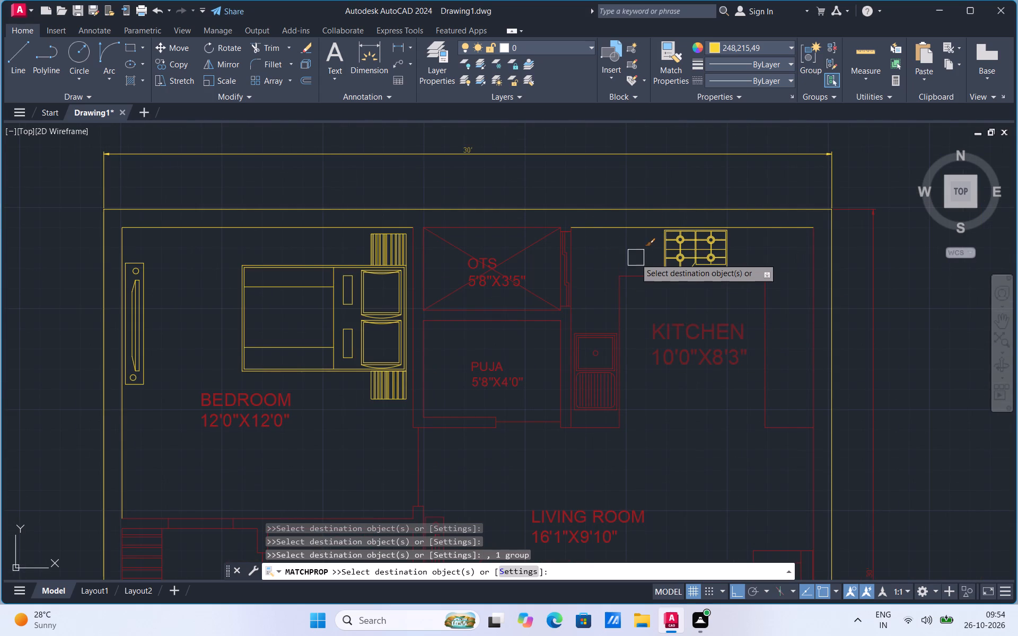
{"action": "left_click_drag", "start_coordinate": [635, 258], "coordinate": [632, 262]}
{"action": "left_click_drag", "start_coordinate": [633, 271], "coordinate": [612, 314]}
{"action": "left_click", "coordinate": [612, 314]}
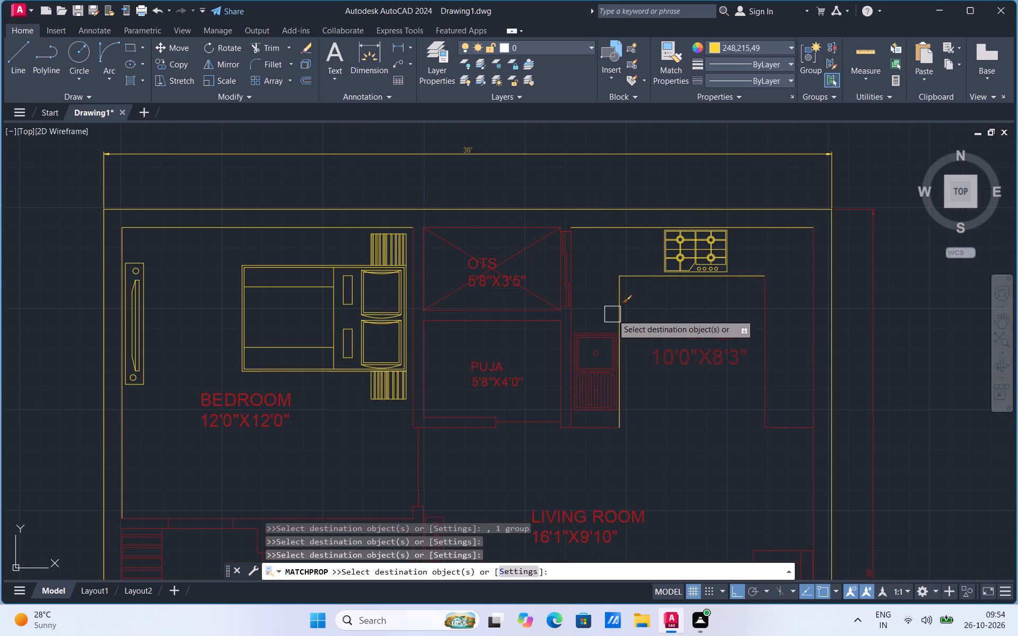
{"action": "left_click", "coordinate": [600, 349]}
{"action": "left_click", "coordinate": [667, 349]}
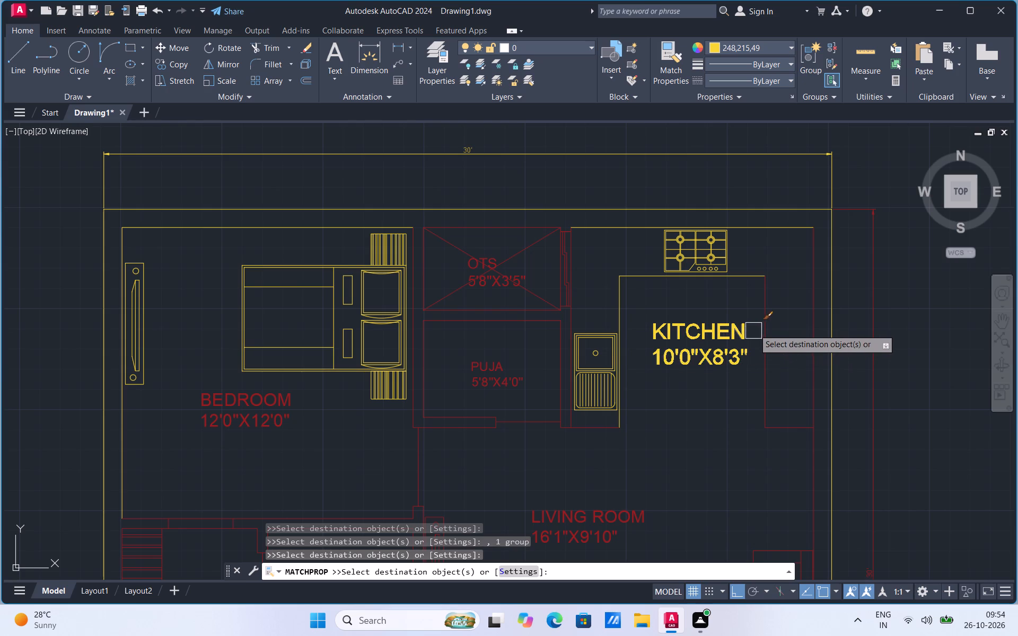
Apply the yellow properties to the remaining kitchen counter edges, the outer side wall lines and the vertical overall dimension.
{"action": "left_click_drag", "start_coordinate": [763, 323], "coordinate": [820, 315]}
{"action": "left_click_drag", "start_coordinate": [820, 315], "coordinate": [873, 330]}
{"action": "left_click", "coordinate": [873, 330]}
{"action": "left_click", "coordinate": [797, 423]}
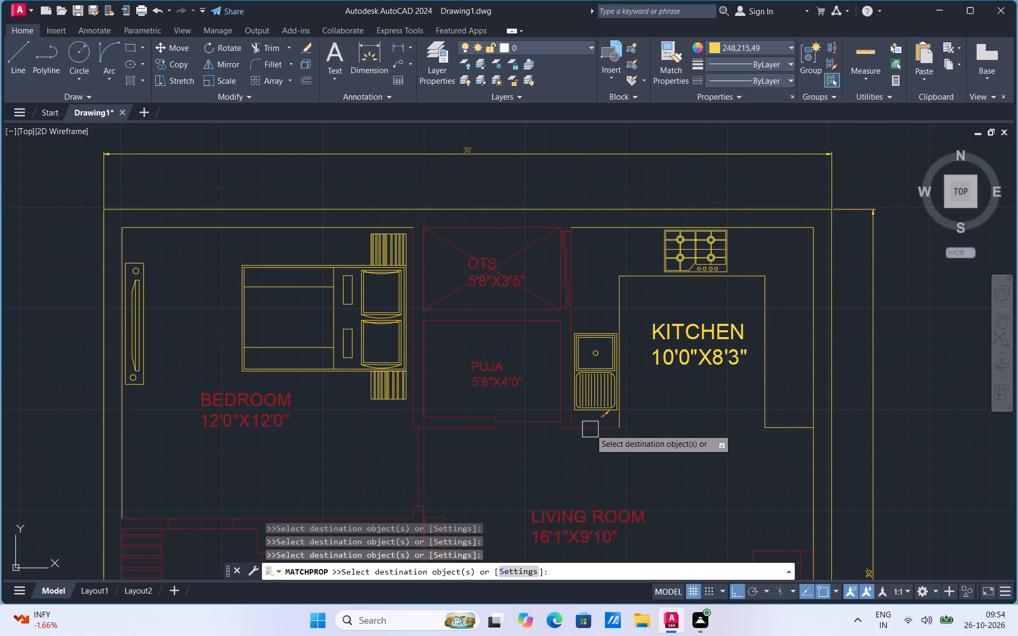
Apply the yellow properties to the sink counter's end edge, the puja's kitchen-side wall line, and the OTS window, outline, diagonals and label.
{"action": "left_click_drag", "start_coordinate": [593, 428], "coordinate": [551, 366]}
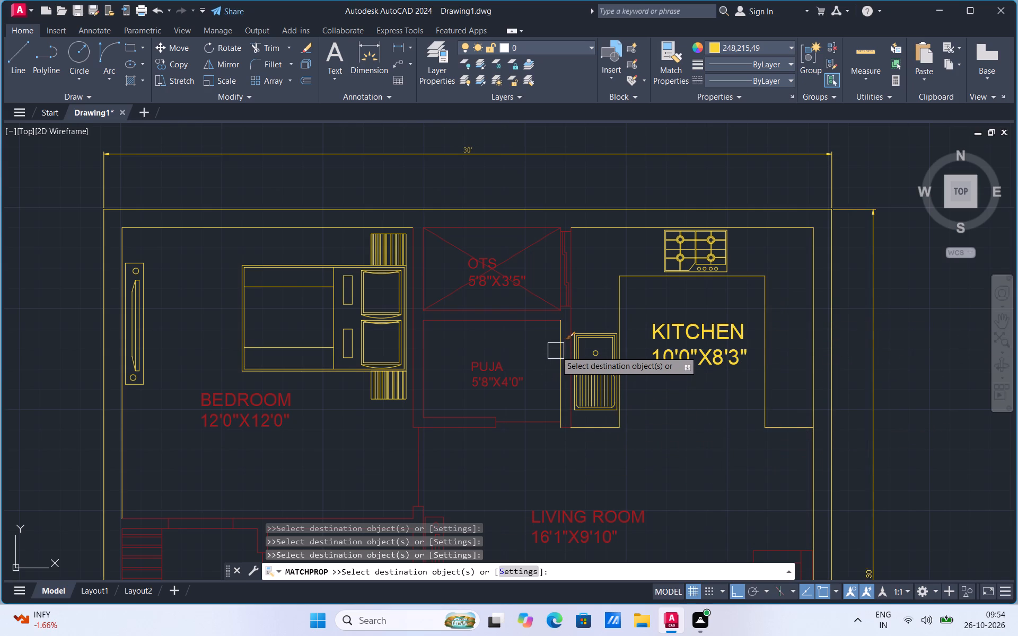
{"action": "left_click_drag", "start_coordinate": [556, 351], "coordinate": [577, 313]}
{"action": "left_click_drag", "start_coordinate": [568, 299], "coordinate": [567, 296]}
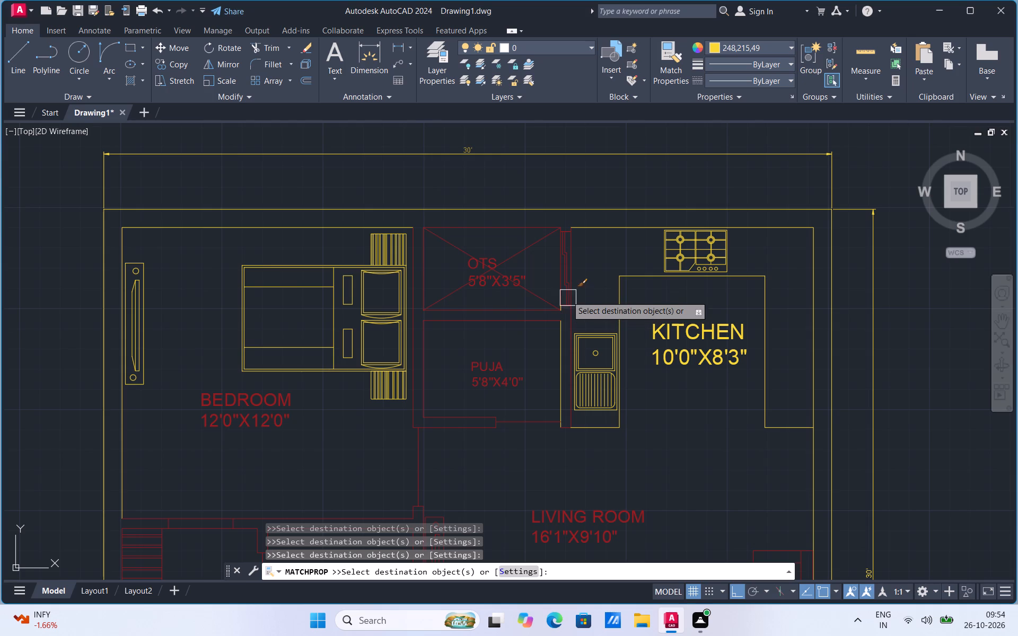
{"action": "left_click_drag", "start_coordinate": [567, 296], "coordinate": [558, 251]}
{"action": "left_click", "coordinate": [558, 251]}
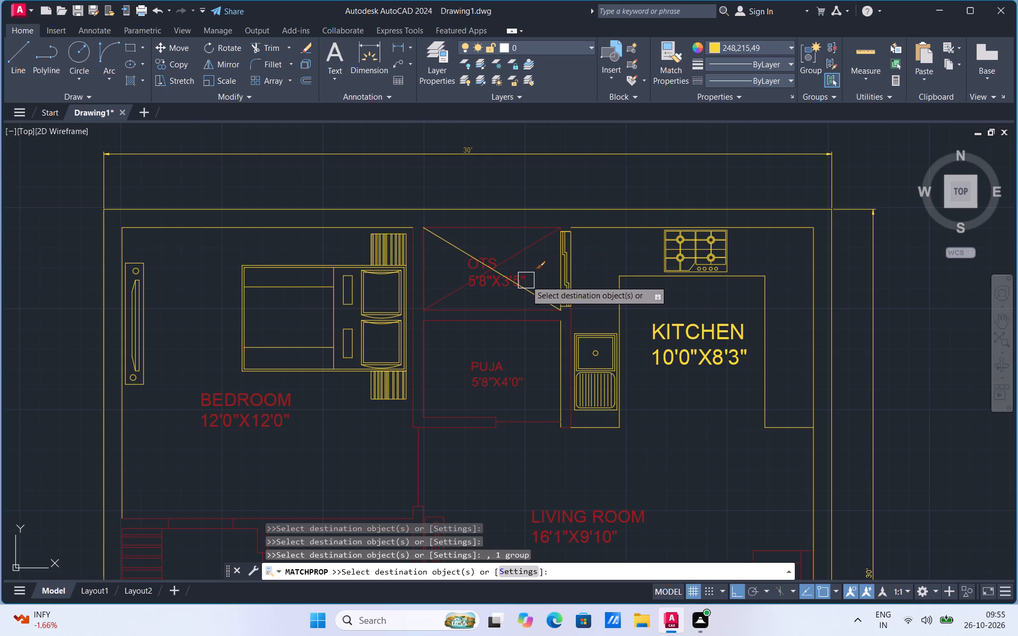
{"action": "left_click_drag", "start_coordinate": [526, 280], "coordinate": [528, 251]}
{"action": "left_click_drag", "start_coordinate": [528, 251], "coordinate": [496, 285]}
{"action": "left_click_drag", "start_coordinate": [496, 285], "coordinate": [511, 231]}
{"action": "left_click_drag", "start_coordinate": [511, 231], "coordinate": [425, 281]}
{"action": "left_click_drag", "start_coordinate": [425, 281], "coordinate": [416, 273]}
{"action": "left_click", "coordinate": [416, 273]}
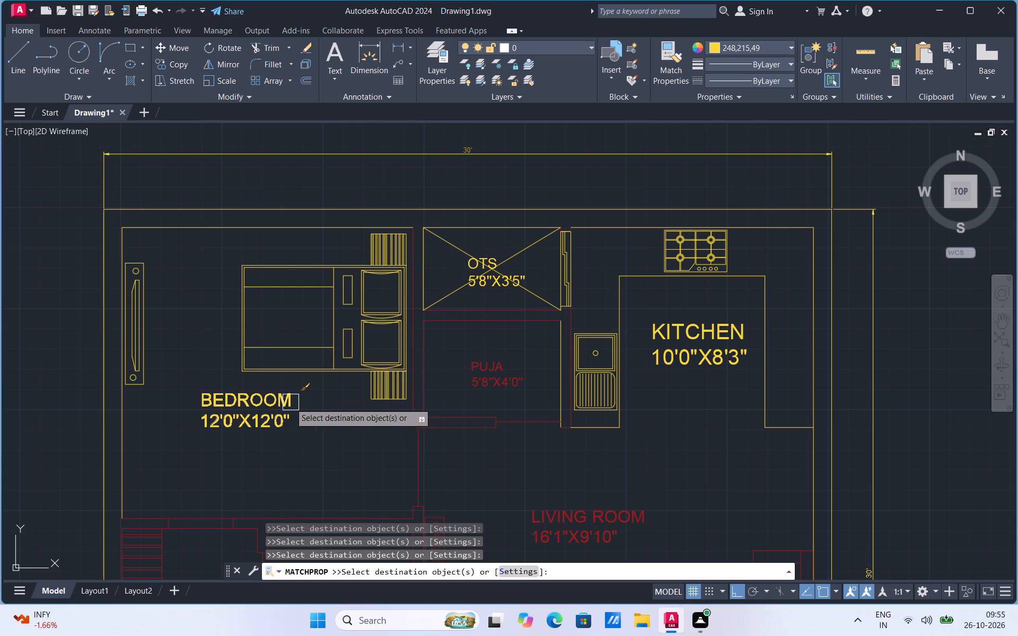
Apply the yellow properties to the BEDROOM and PUJA labels, the bedroom's inner side wall, the puja wall lines and the bedroom-living room line.
{"action": "left_click_drag", "start_coordinate": [288, 404], "coordinate": [427, 397]}
{"action": "left_click_drag", "start_coordinate": [427, 397], "coordinate": [411, 416]}
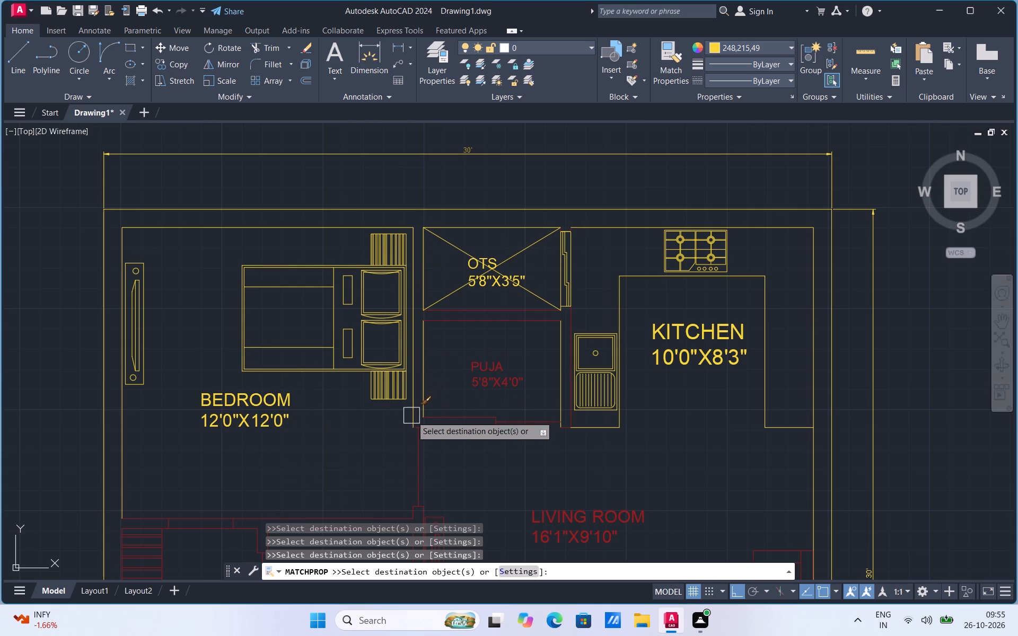
{"action": "left_click_drag", "start_coordinate": [411, 416], "coordinate": [409, 418]}
{"action": "left_click_drag", "start_coordinate": [409, 418], "coordinate": [462, 325]}
{"action": "left_click_drag", "start_coordinate": [462, 325], "coordinate": [477, 305]}
{"action": "left_click_drag", "start_coordinate": [477, 305], "coordinate": [474, 384]}
{"action": "left_click_drag", "start_coordinate": [474, 384], "coordinate": [452, 414]}
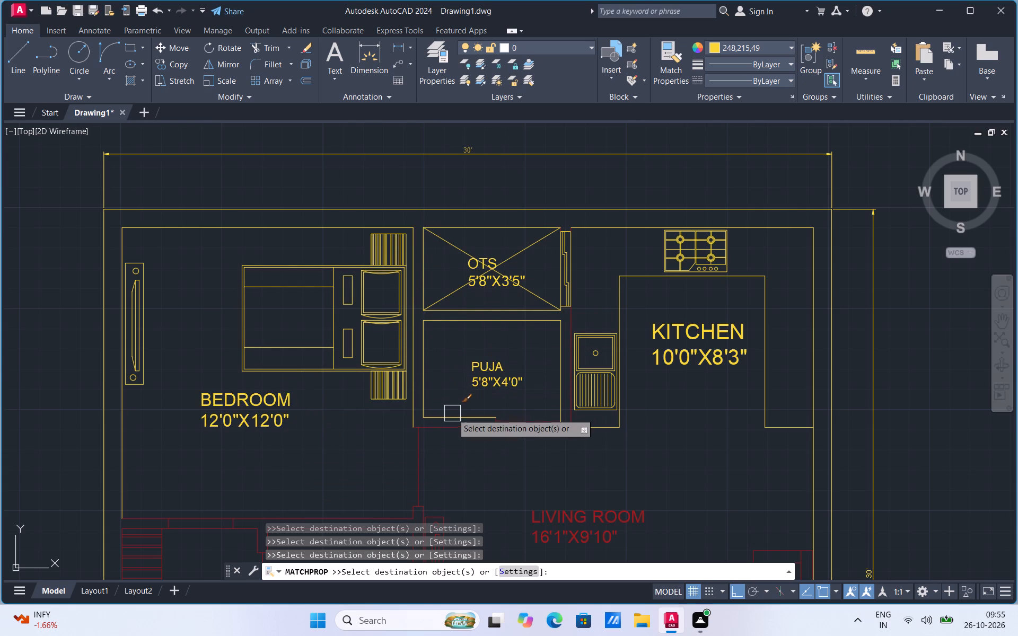
{"action": "left_click_drag", "start_coordinate": [452, 414], "coordinate": [452, 414]}
{"action": "left_click_drag", "start_coordinate": [452, 414], "coordinate": [440, 428]}
{"action": "left_click_drag", "start_coordinate": [440, 428], "coordinate": [420, 463]}
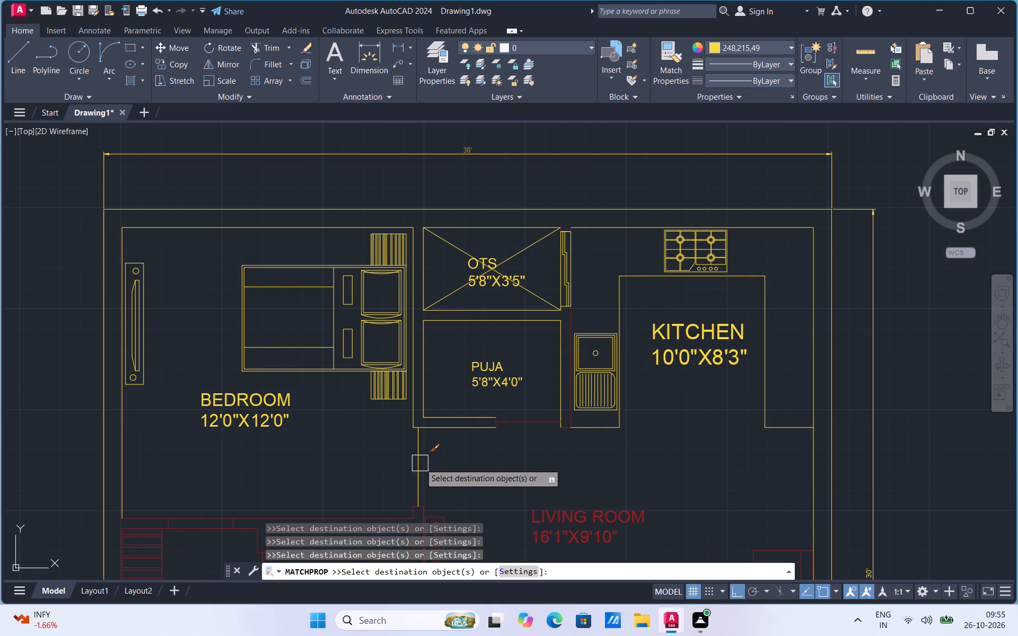
Apply the yellow properties to the kitchen's wall line beside the puja, the puja opening line and its short wall end line.
{"action": "left_click_drag", "start_coordinate": [420, 463], "coordinate": [512, 424]}
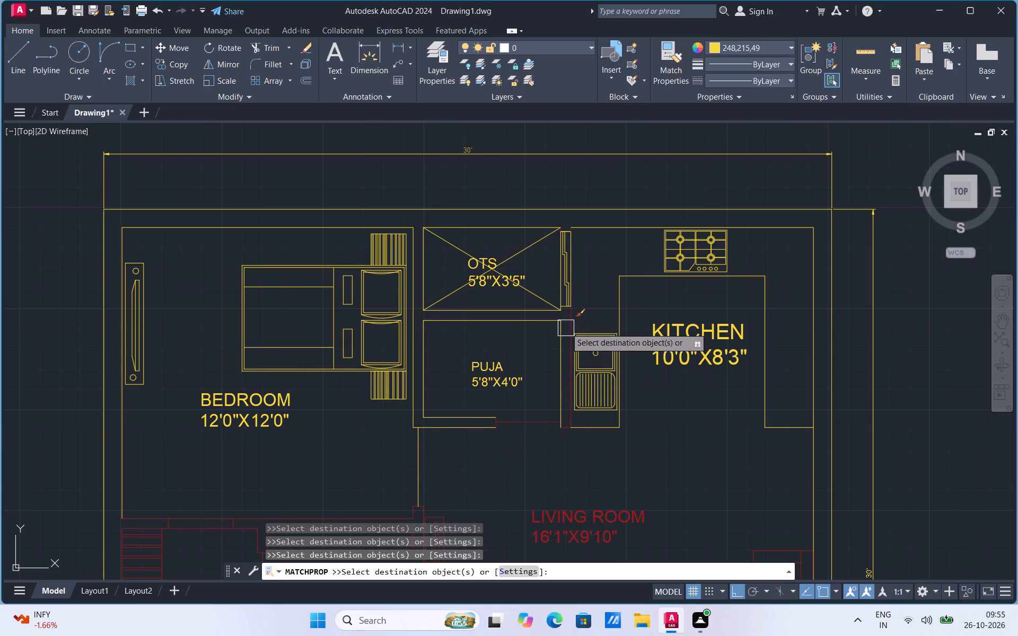
{"action": "left_click_drag", "start_coordinate": [576, 319], "coordinate": [534, 414]}
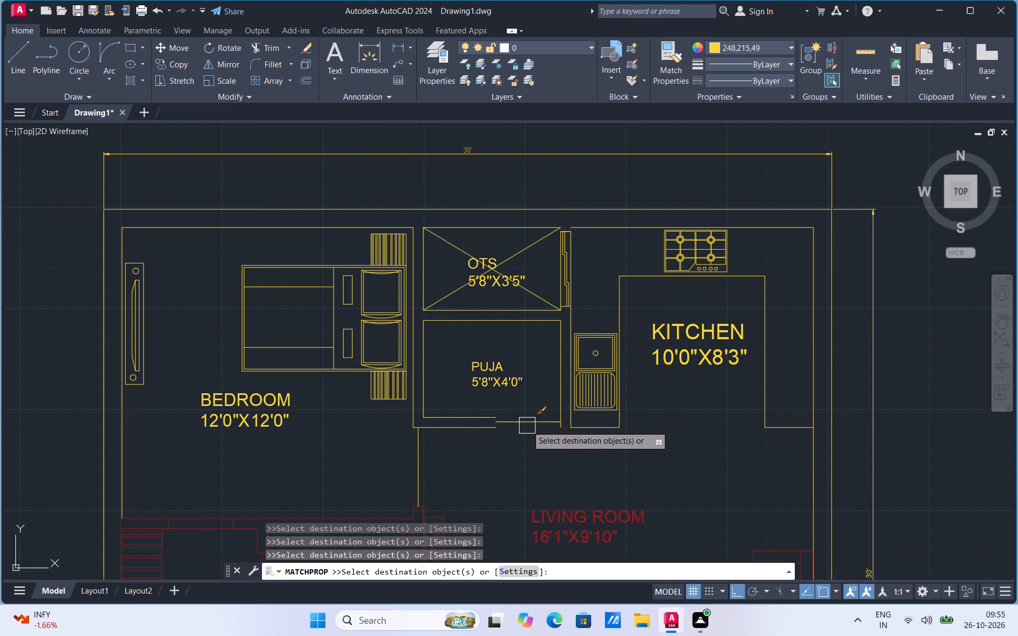
{"action": "left_click", "coordinate": [527, 426]}
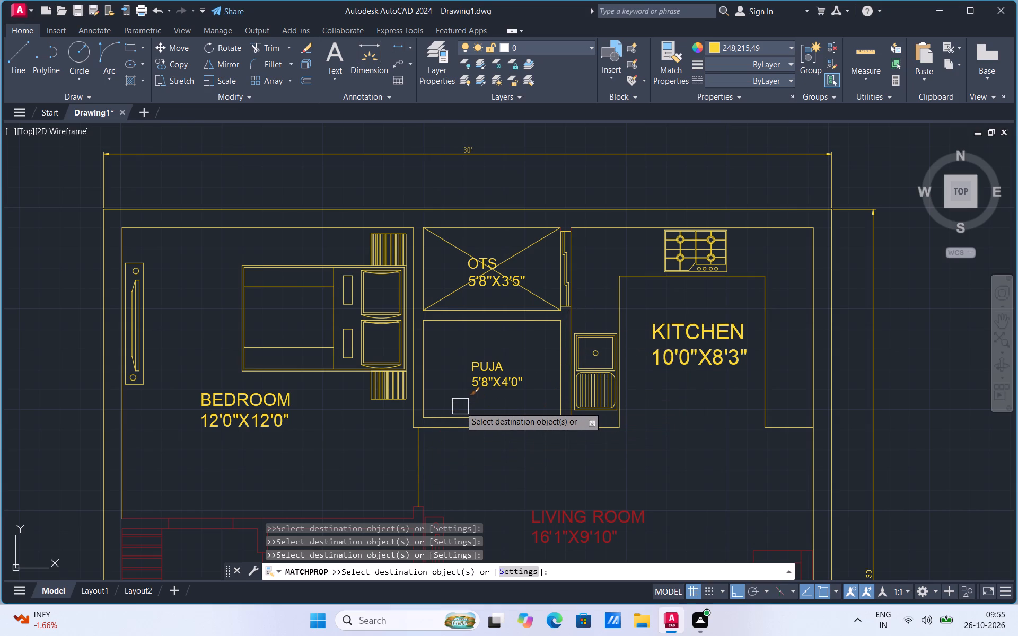
{"action": "scroll", "coordinate": [487, 419], "scroll_direction": "up", "scroll_amount": 2}
{"action": "scroll", "coordinate": [492, 376], "scroll_direction": "up", "scroll_amount": 2}
{"action": "scroll", "coordinate": [480, 449], "scroll_direction": "up", "scroll_amount": 1}
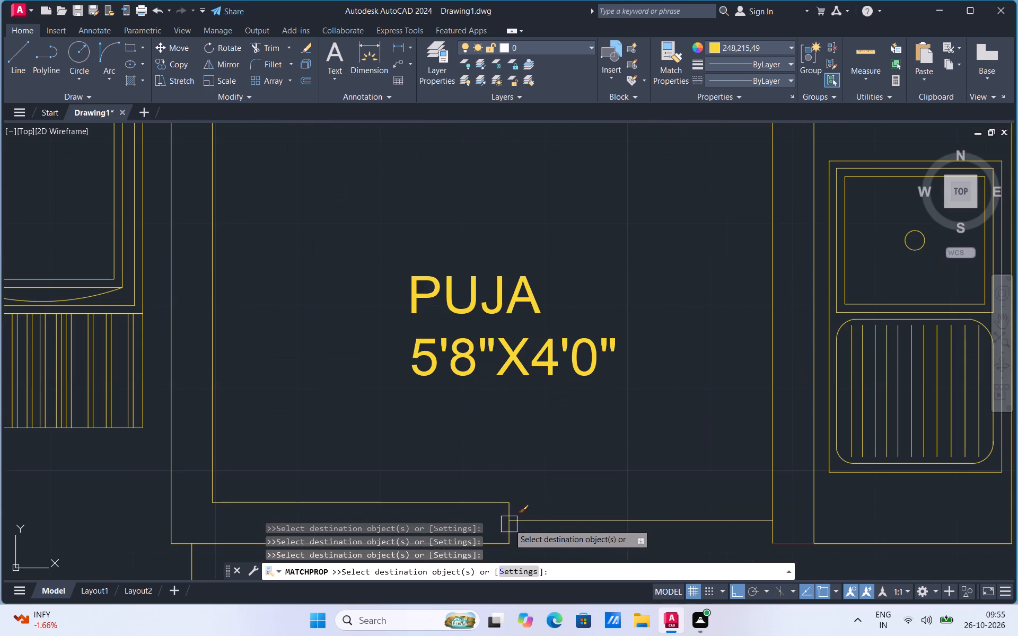
{"action": "left_click", "coordinate": [509, 525]}
Apply the yellow properties to the long wall lines separating the bedroom from the dress and attached toilet.
{"action": "scroll", "coordinate": [515, 327], "scroll_direction": "down", "scroll_amount": 5}
{"action": "scroll", "coordinate": [448, 391], "scroll_direction": "up", "scroll_amount": 1}
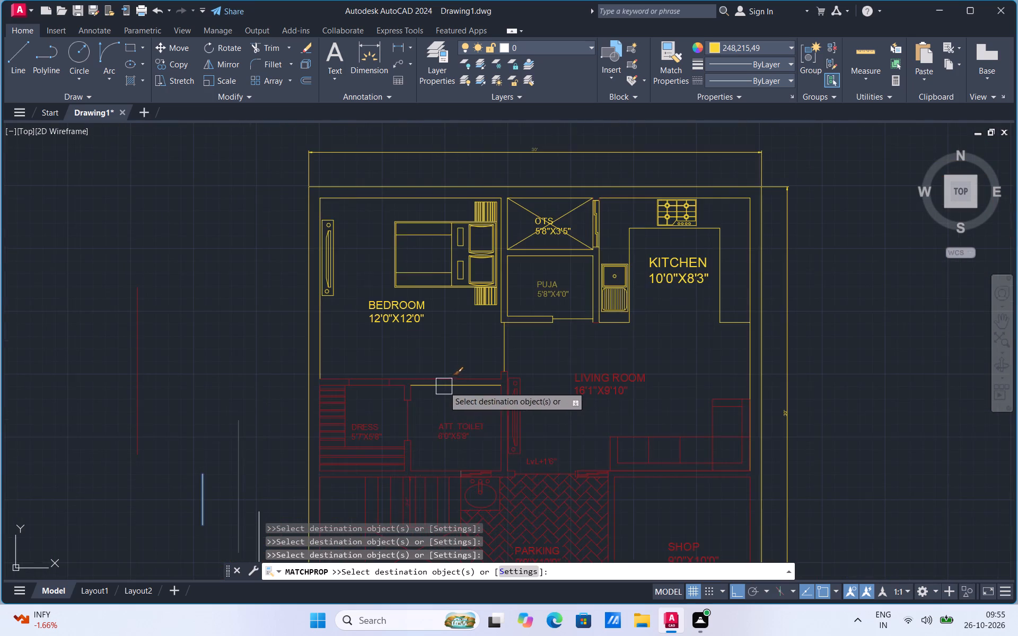
{"action": "scroll", "coordinate": [437, 430], "scroll_direction": "up", "scroll_amount": 2}
{"action": "scroll", "coordinate": [441, 316], "scroll_direction": "down", "scroll_amount": 2}
{"action": "scroll", "coordinate": [445, 351], "scroll_direction": "up", "scroll_amount": 2}
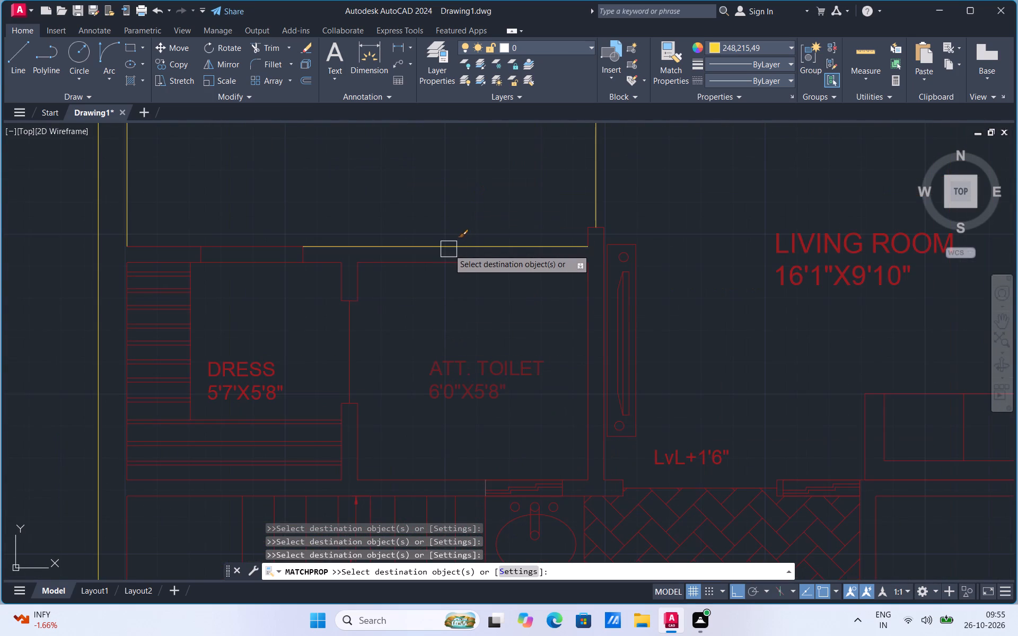
{"action": "left_click_drag", "start_coordinate": [449, 249], "coordinate": [437, 258]}
{"action": "left_click_drag", "start_coordinate": [437, 258], "coordinate": [294, 259]}
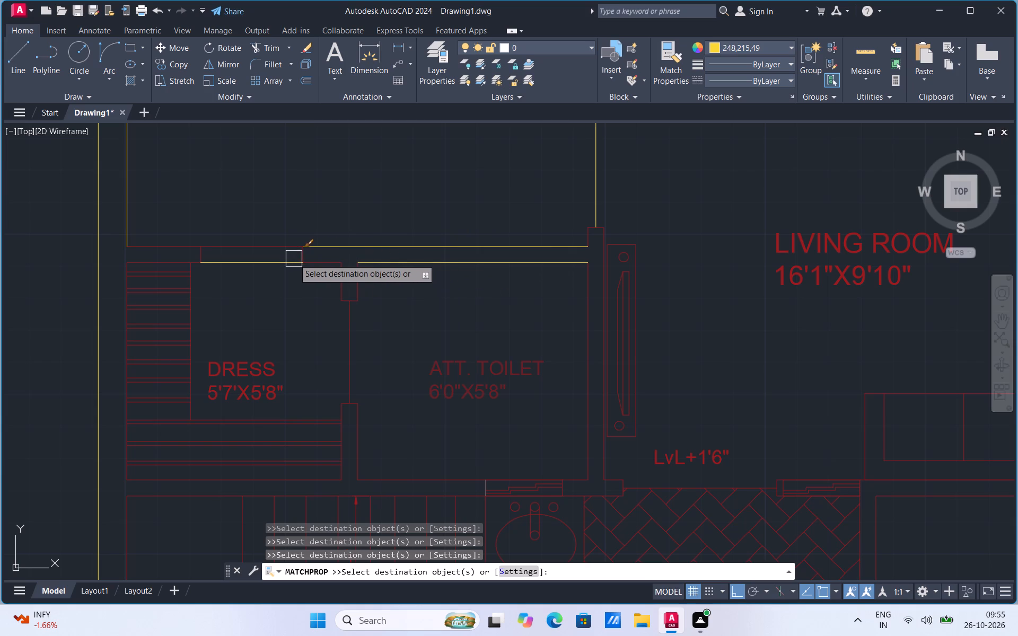
{"action": "left_click_drag", "start_coordinate": [279, 244], "coordinate": [261, 262]}
{"action": "left_click_drag", "start_coordinate": [261, 262], "coordinate": [178, 241]}
{"action": "left_click_drag", "start_coordinate": [178, 241], "coordinate": [155, 260]}
{"action": "left_click", "coordinate": [155, 260]}
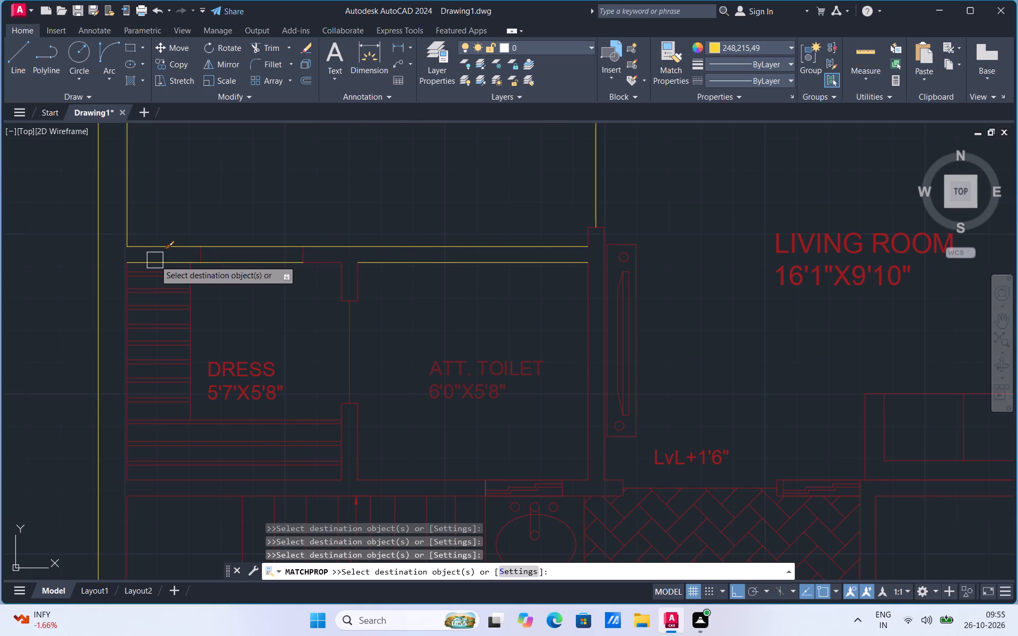
{"action": "left_click", "coordinate": [155, 260]}
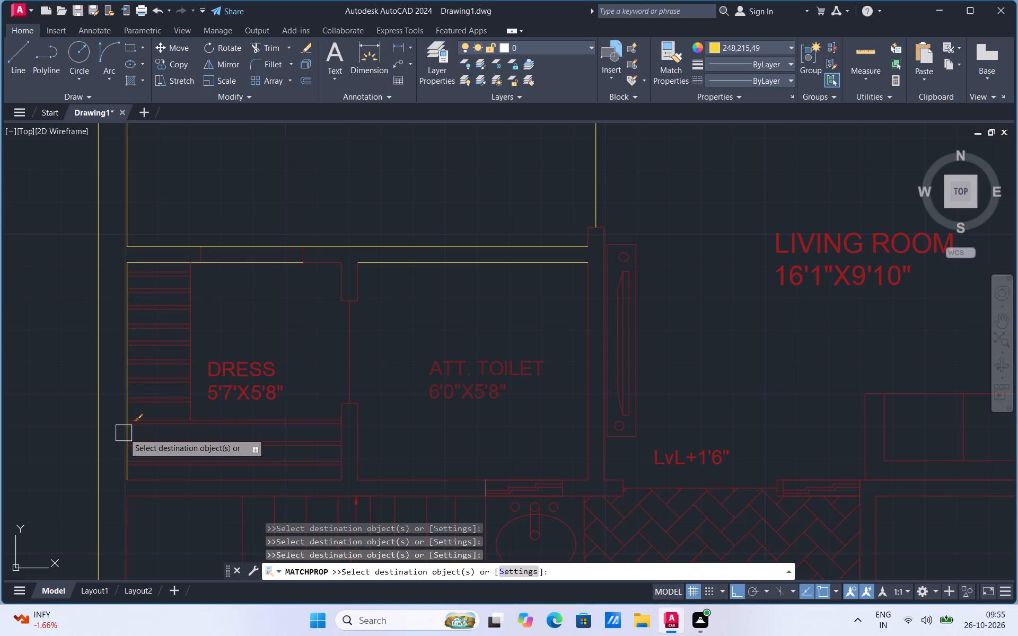
Apply the yellow properties to the dress's outer side wall, the wardrobe front edge, and the DRESS, ATT. TOILET and LIVING ROOM labels.
{"action": "left_click_drag", "start_coordinate": [124, 433], "coordinate": [198, 373]}
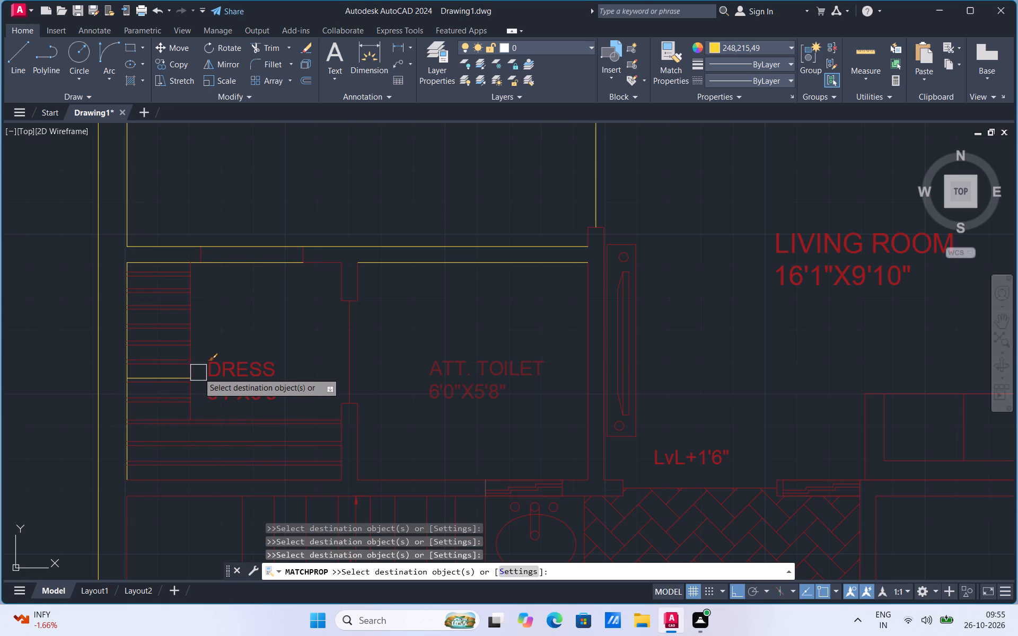
{"action": "left_click_drag", "start_coordinate": [198, 373], "coordinate": [198, 411]}
{"action": "left_click", "coordinate": [198, 411]}
{"action": "left_click", "coordinate": [231, 390]}
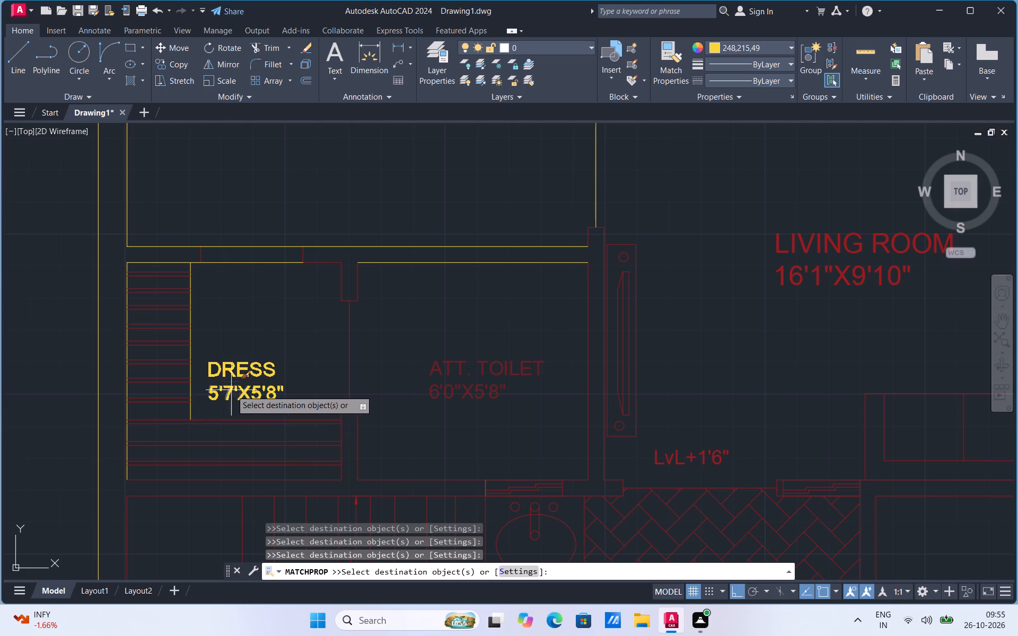
{"action": "left_click", "coordinate": [280, 386]}
{"action": "left_click", "coordinate": [272, 394]}
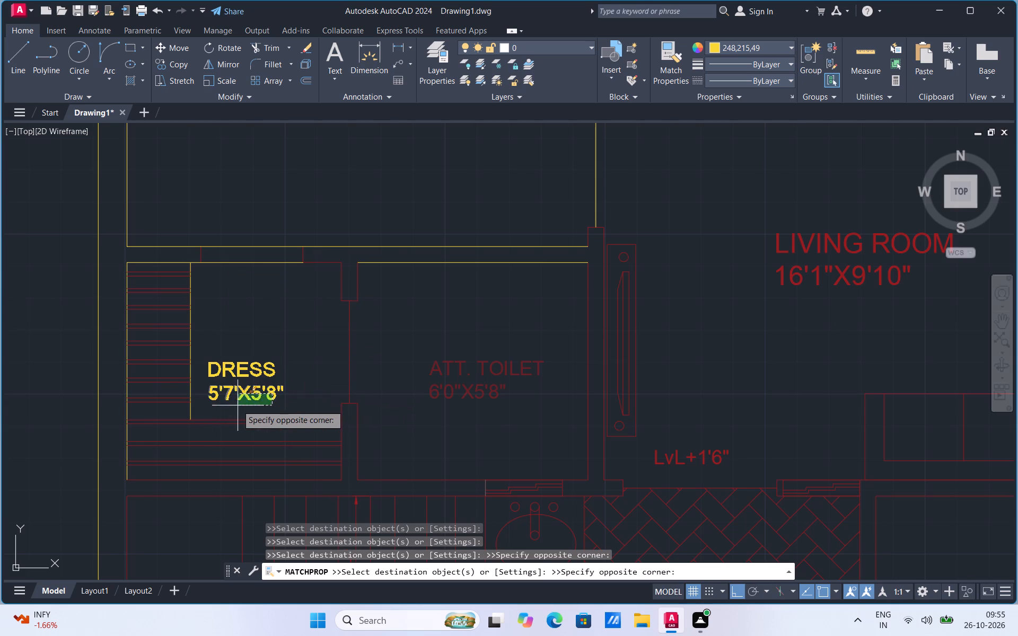
{"action": "left_click_drag", "start_coordinate": [194, 393], "coordinate": [388, 319]}
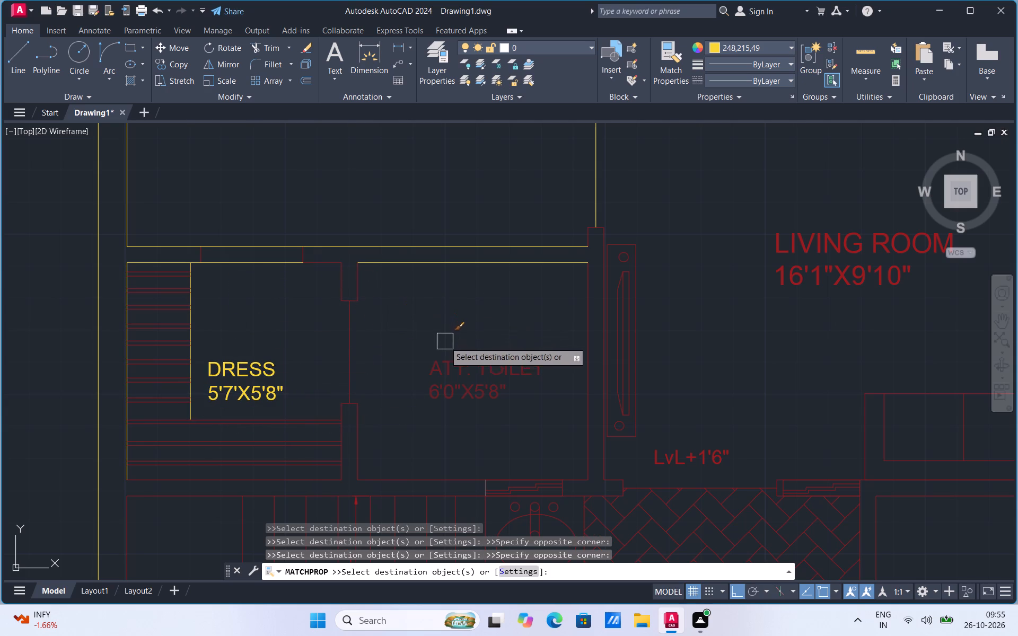
{"action": "left_click", "coordinate": [448, 374]}
{"action": "left_click", "coordinate": [797, 265]}
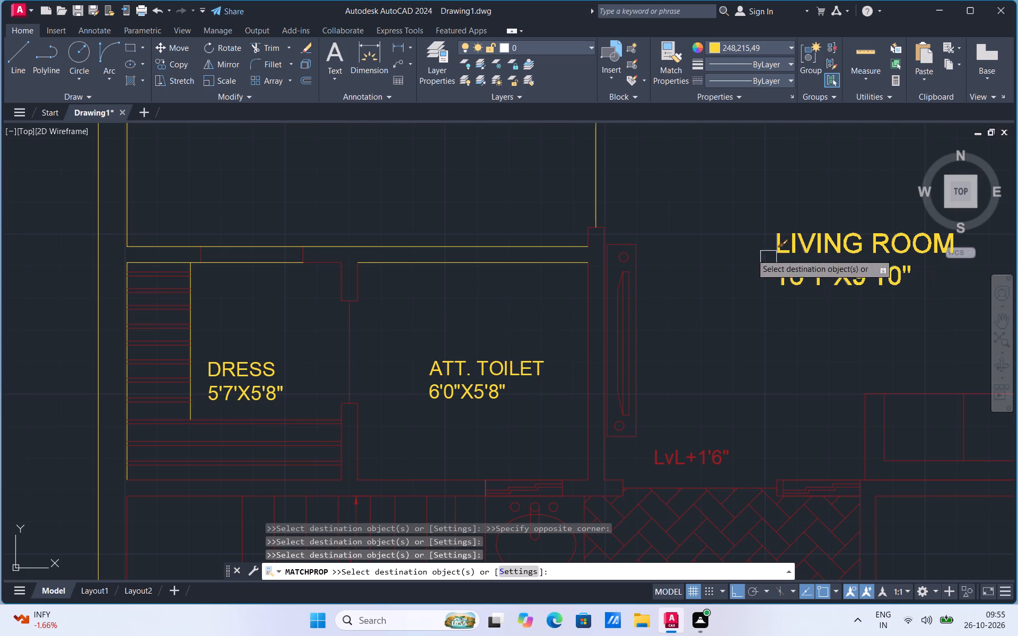
Apply the yellow properties to the wall lines between the toilet and living room, their short end lines and the living room TV unit.
{"action": "left_click_drag", "start_coordinate": [607, 232], "coordinate": [586, 236]}
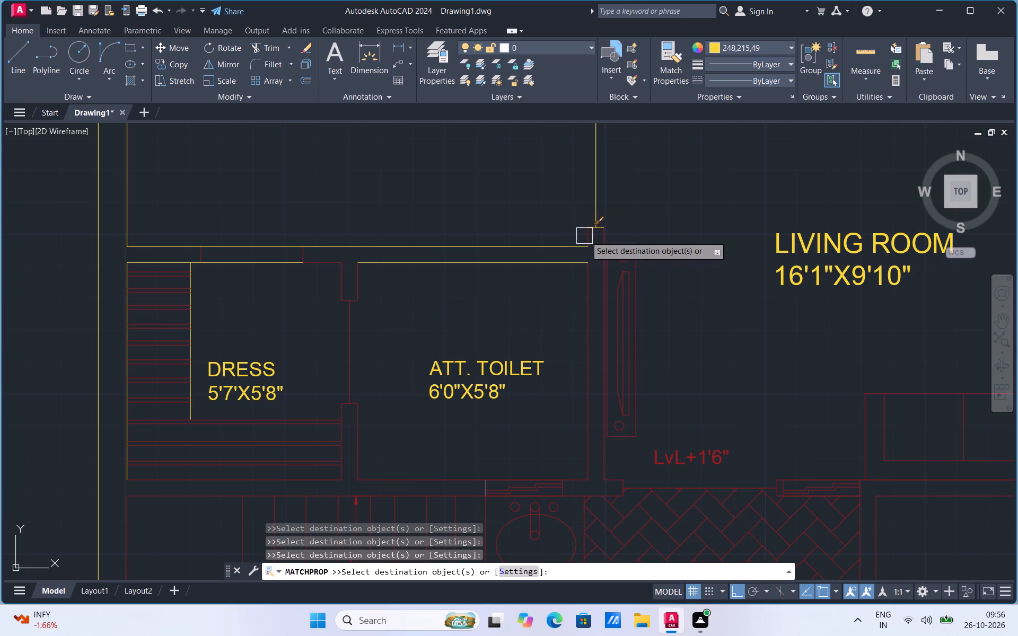
{"action": "left_click_drag", "start_coordinate": [586, 236], "coordinate": [591, 235]}
{"action": "left_click_drag", "start_coordinate": [591, 235], "coordinate": [595, 285]}
{"action": "left_click_drag", "start_coordinate": [595, 285], "coordinate": [616, 214]}
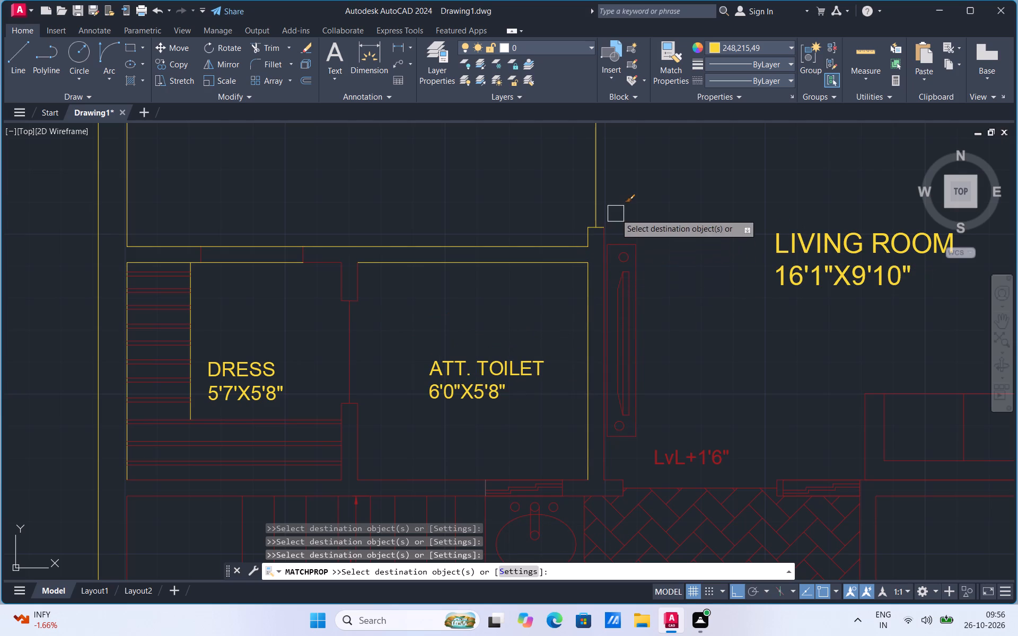
{"action": "left_click_drag", "start_coordinate": [616, 214], "coordinate": [608, 236]}
{"action": "left_click_drag", "start_coordinate": [608, 236], "coordinate": [651, 276]}
{"action": "left_click", "coordinate": [637, 288]}
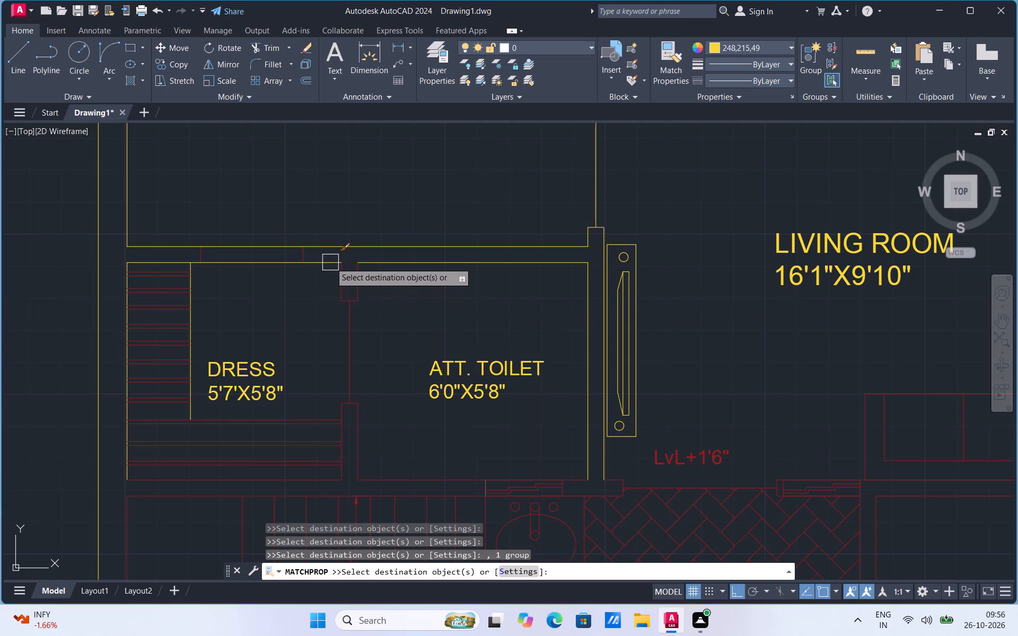
Apply the yellow properties to two upper side-wardrobe shelf lines, the dress-toilet opening line and the adjoining short wall line.
{"action": "left_click_drag", "start_coordinate": [331, 261], "coordinate": [300, 246]}
{"action": "left_click_drag", "start_coordinate": [300, 246], "coordinate": [299, 250]}
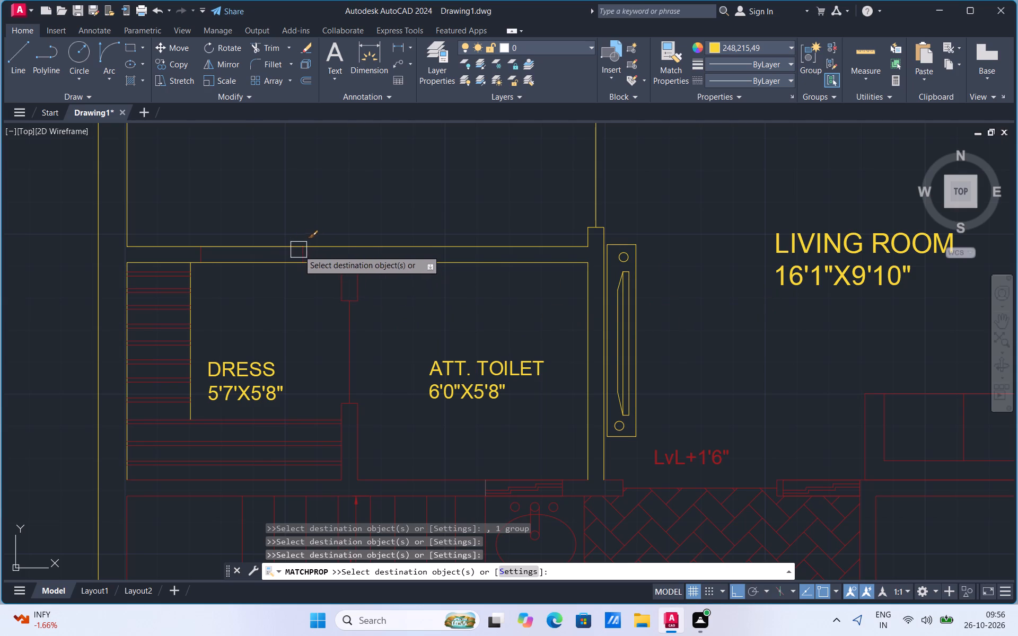
{"action": "left_click_drag", "start_coordinate": [299, 250], "coordinate": [303, 259]}
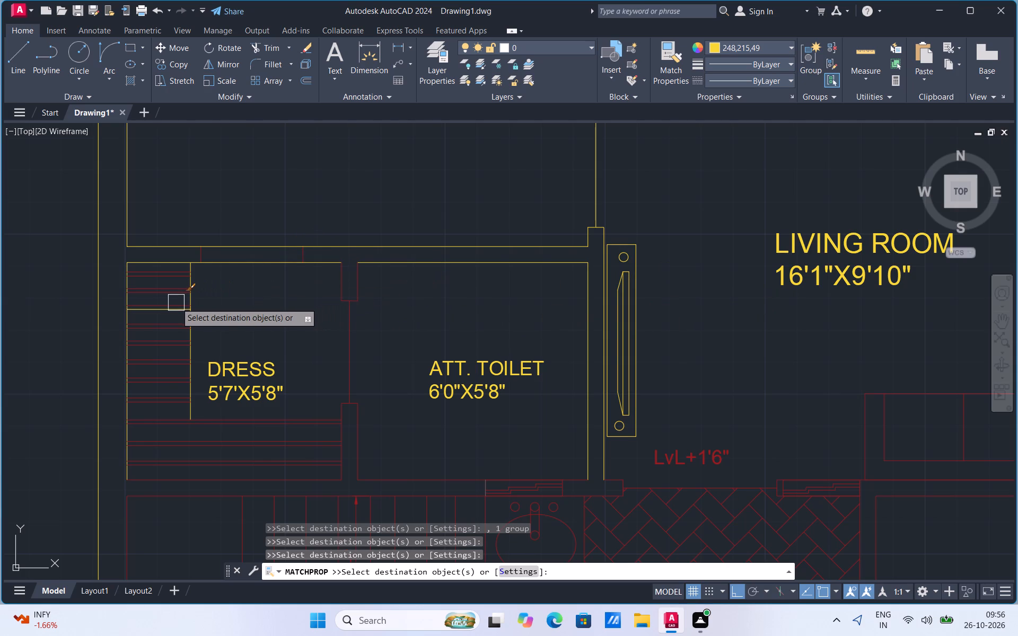
{"action": "left_click_drag", "start_coordinate": [176, 303], "coordinate": [175, 297]}
{"action": "left_click", "coordinate": [175, 297]}
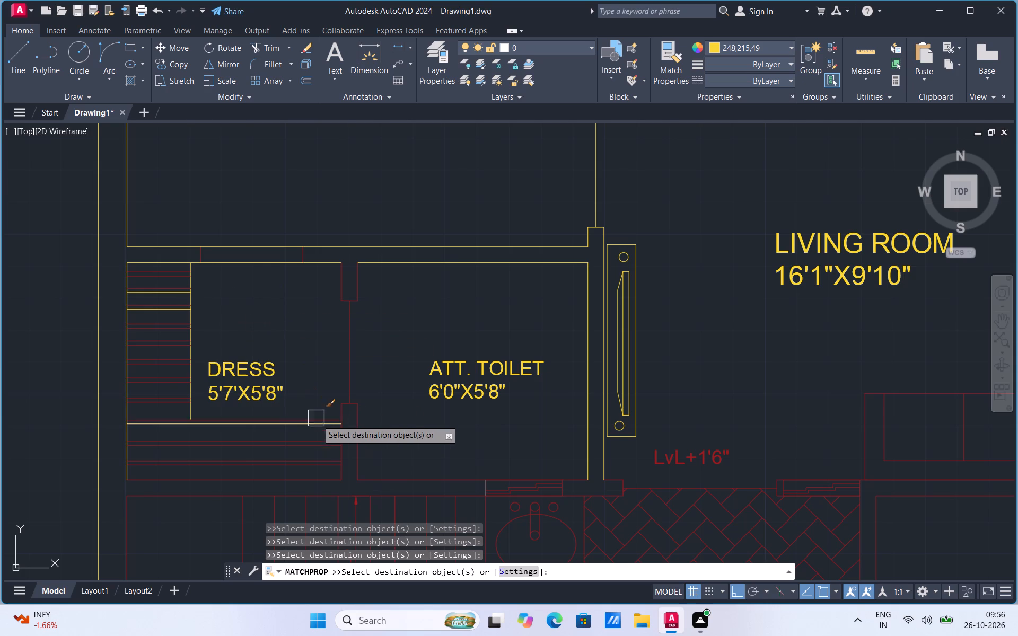
{"action": "left_click_drag", "start_coordinate": [346, 350], "coordinate": [339, 283]}
{"action": "left_click", "coordinate": [339, 283]}
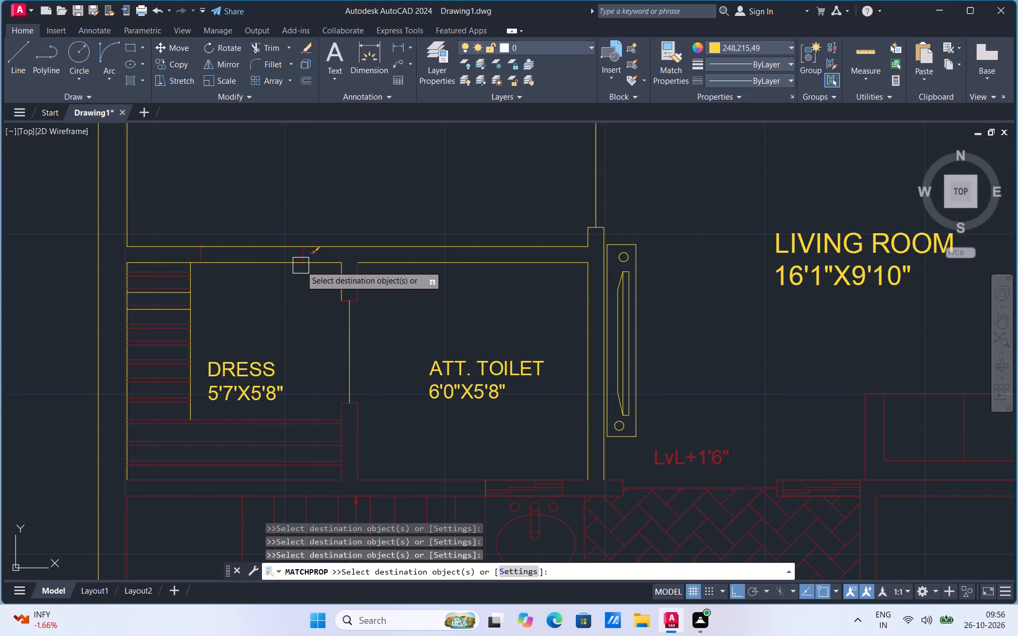
Apply the yellow properties to the remaining shelf lines in the upper half of the dress's side wardrobe.
{"action": "left_click_drag", "start_coordinate": [177, 338], "coordinate": [170, 332]}
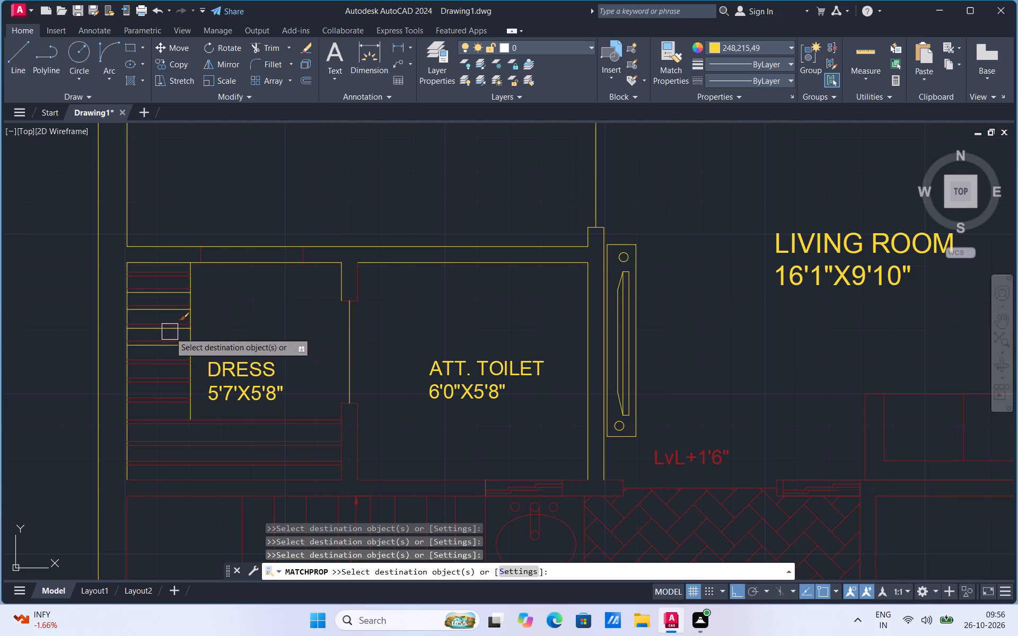
{"action": "left_click_drag", "start_coordinate": [170, 332], "coordinate": [170, 335]}
{"action": "left_click_drag", "start_coordinate": [170, 335], "coordinate": [170, 323]}
{"action": "left_click_drag", "start_coordinate": [170, 323], "coordinate": [170, 314]}
{"action": "left_click", "coordinate": [170, 314]}
{"action": "left_click_drag", "start_coordinate": [168, 297], "coordinate": [164, 302]}
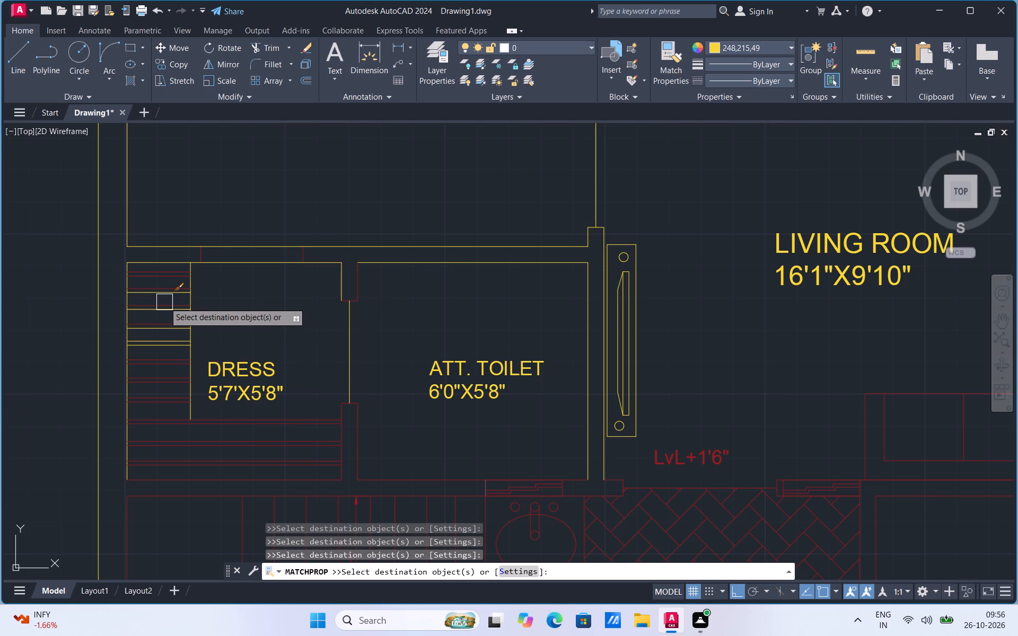
{"action": "left_click", "coordinate": [164, 302]}
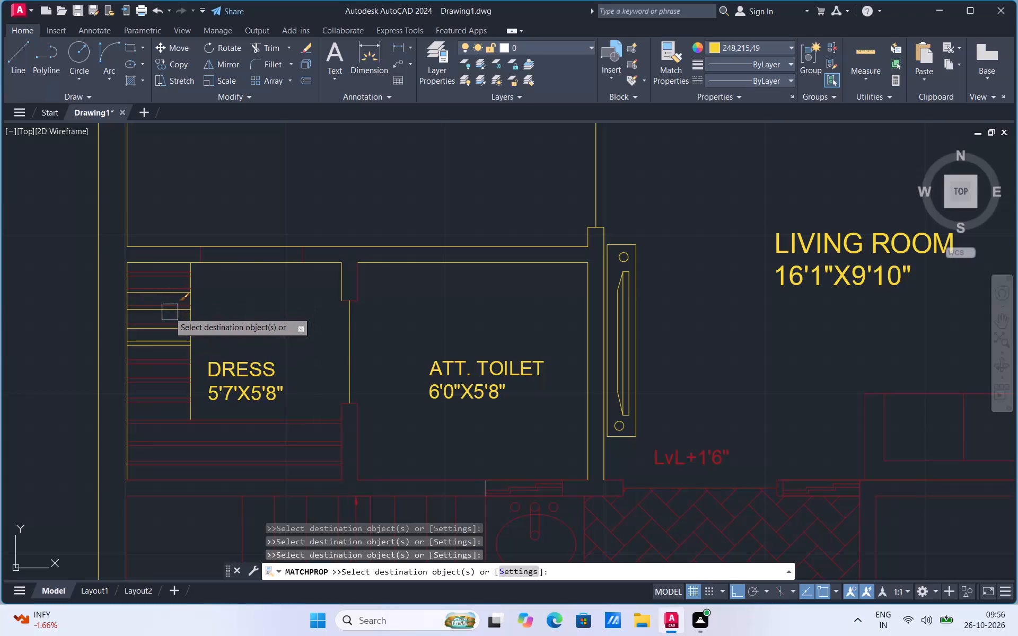
{"action": "left_click_drag", "start_coordinate": [167, 320], "coordinate": [168, 300]}
{"action": "left_click_drag", "start_coordinate": [168, 300], "coordinate": [169, 282]}
{"action": "left_click_drag", "start_coordinate": [169, 282], "coordinate": [169, 275]}
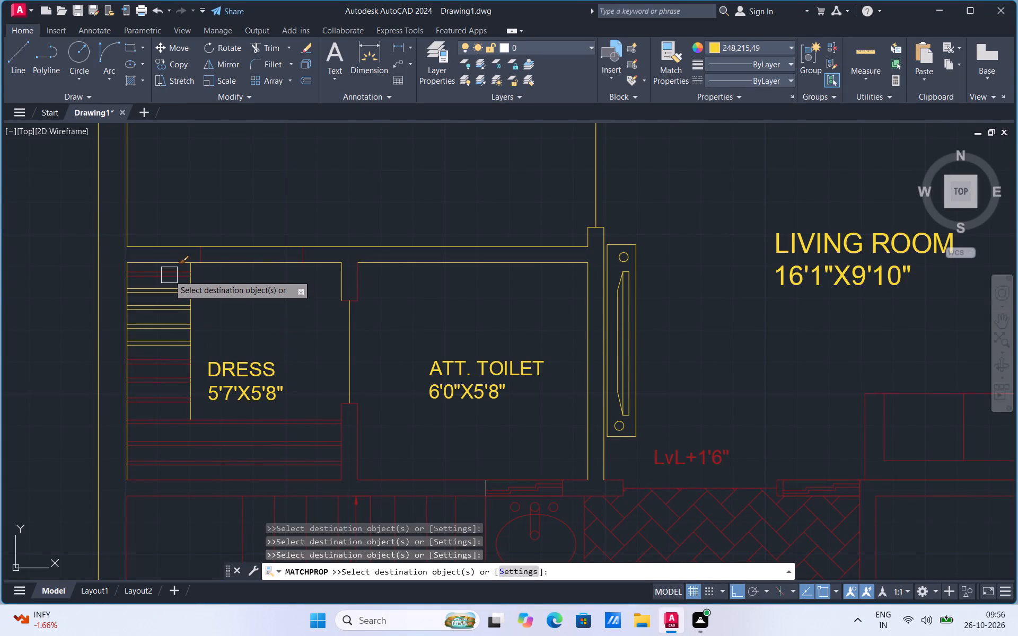
{"action": "left_click_drag", "start_coordinate": [169, 275], "coordinate": [170, 272]}
{"action": "left_click_drag", "start_coordinate": [170, 272], "coordinate": [170, 262]}
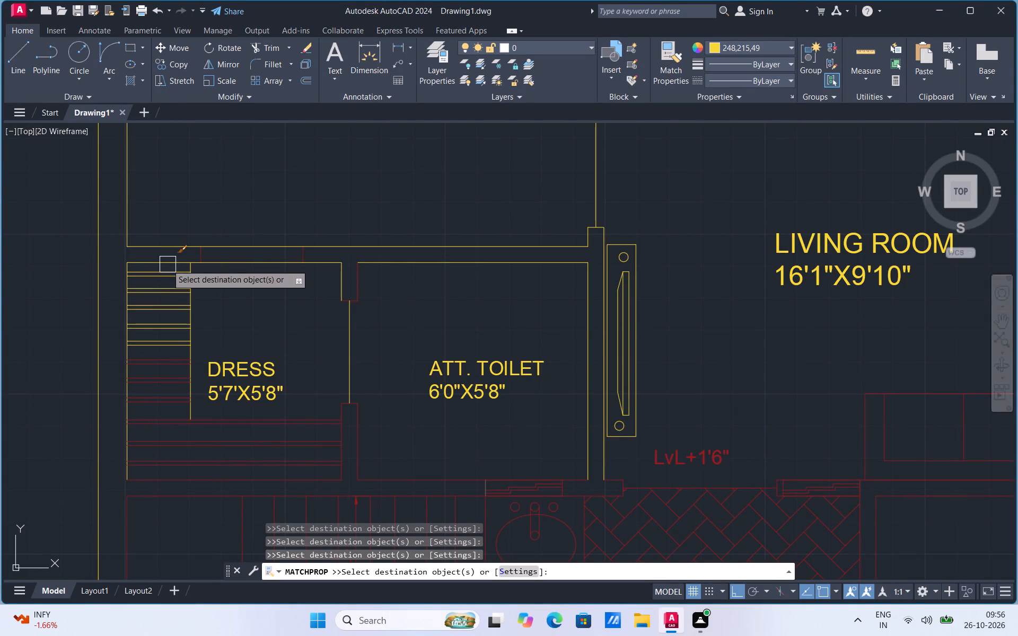
{"action": "left_click", "coordinate": [167, 265]}
Apply the yellow properties to the shelf lines in the lower half of the dress's side wardrobe.
{"action": "left_click", "coordinate": [159, 407]}
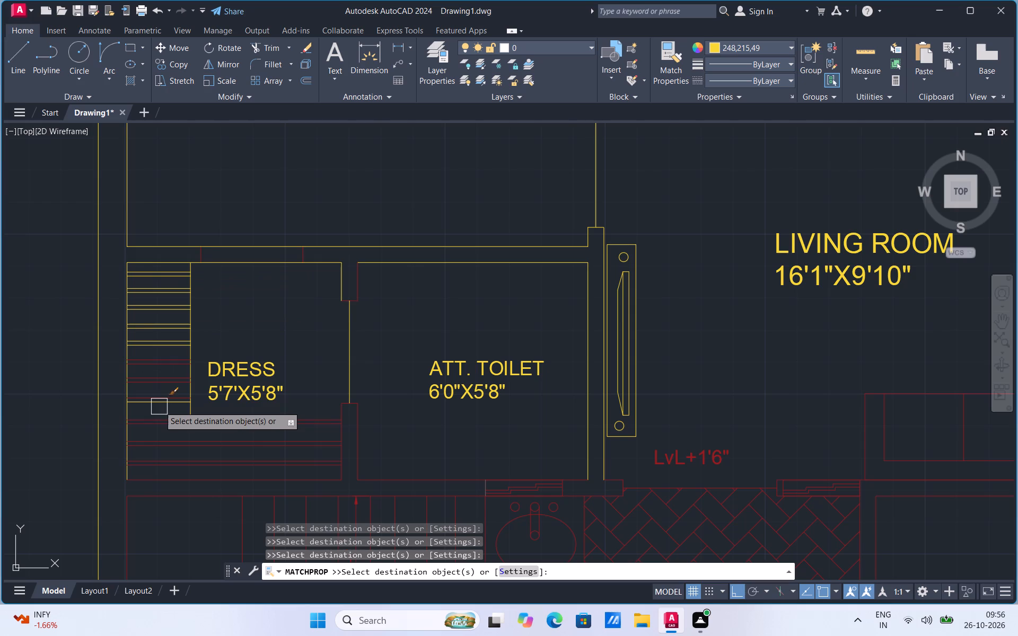
{"action": "left_click_drag", "start_coordinate": [163, 394], "coordinate": [165, 377]}
{"action": "left_click_drag", "start_coordinate": [165, 377], "coordinate": [168, 366]}
{"action": "left_click", "coordinate": [168, 366]}
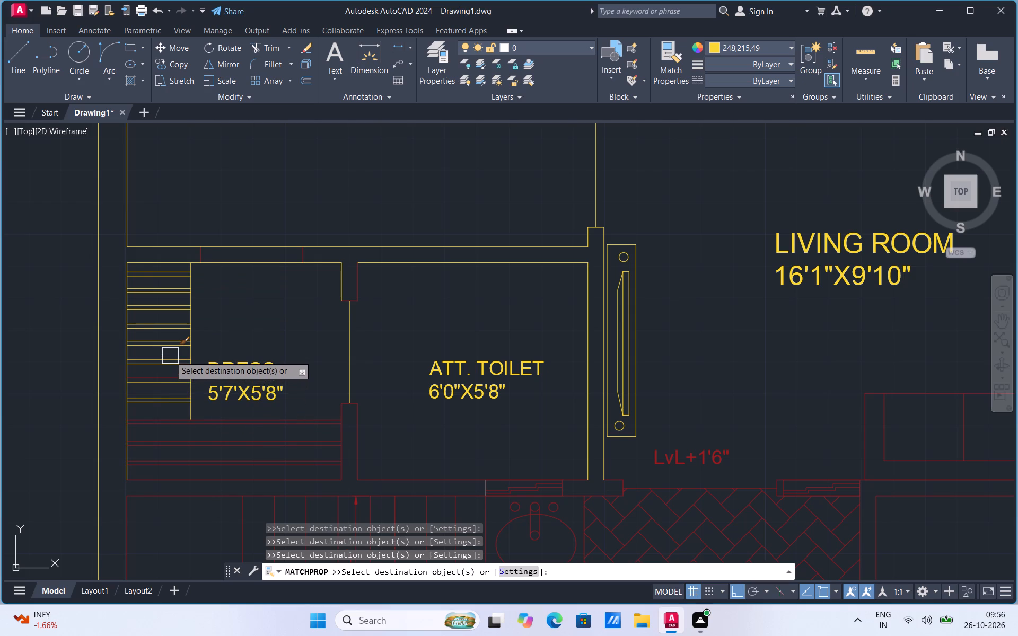
{"action": "left_click_drag", "start_coordinate": [170, 356], "coordinate": [165, 373]}
{"action": "left_click_drag", "start_coordinate": [165, 373], "coordinate": [171, 413]}
{"action": "left_click", "coordinate": [171, 413]}
Apply the yellow properties to the long shelf lines and front edge of the wardrobe along the dress's lower wall.
{"action": "left_click_drag", "start_coordinate": [169, 421], "coordinate": [168, 437]}
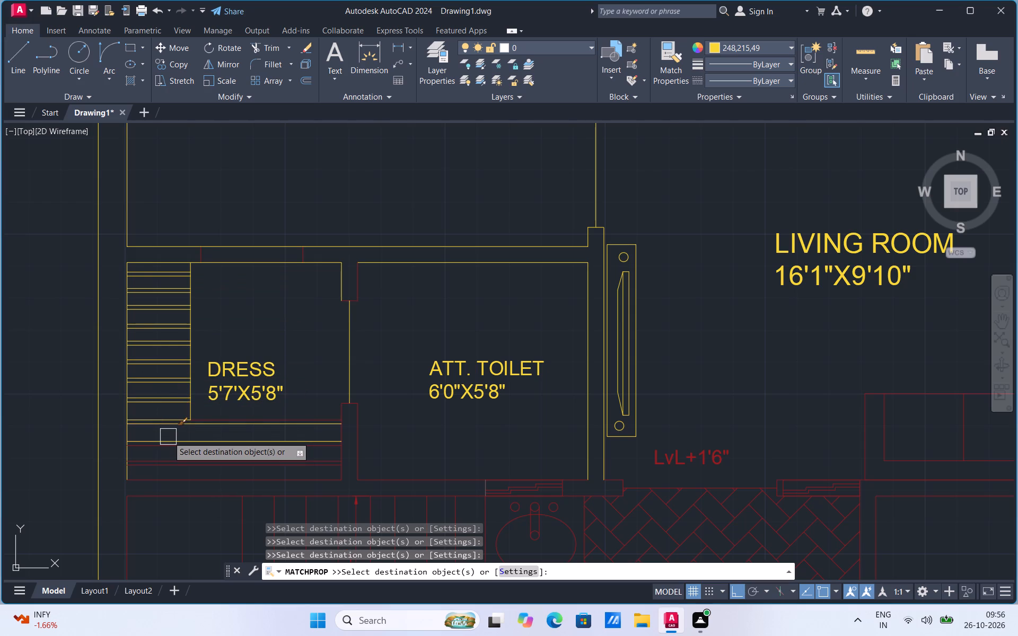
{"action": "left_click", "coordinate": [168, 437]}
{"action": "left_click_drag", "start_coordinate": [167, 440], "coordinate": [163, 457]}
{"action": "left_click", "coordinate": [163, 457]}
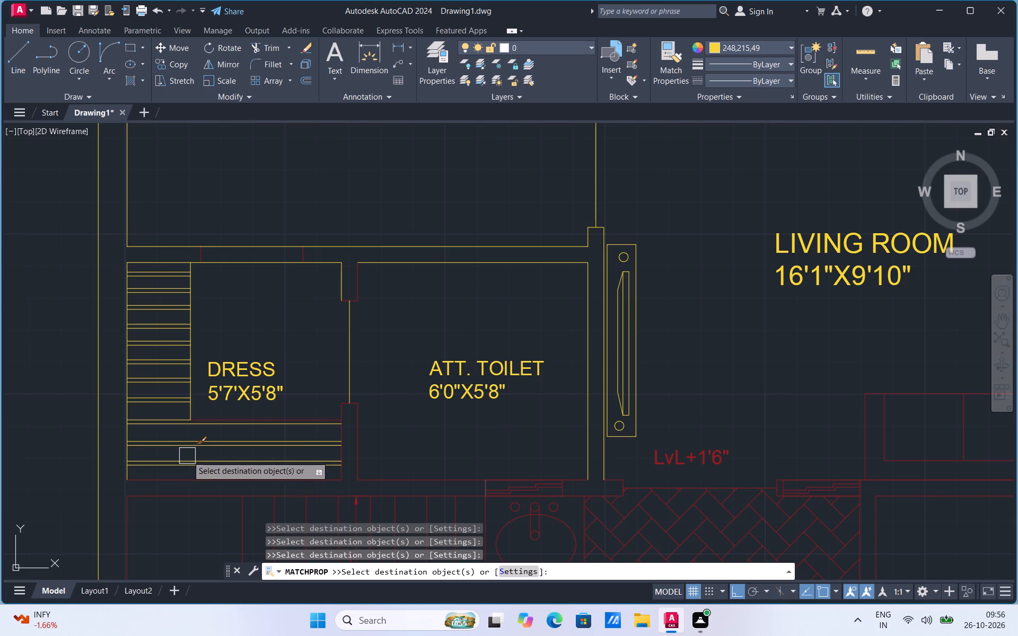
{"action": "left_click", "coordinate": [187, 456]}
{"action": "left_click", "coordinate": [216, 415]}
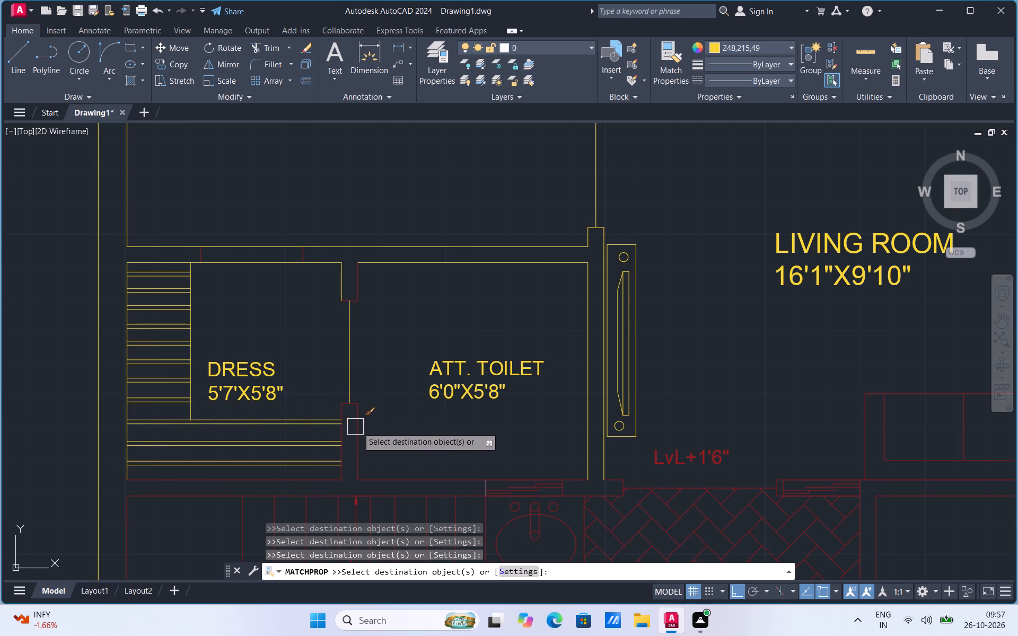
Apply the yellow properties to the toilet-side faces and end lines of the wall stubs flanking the dress-toilet opening.
{"action": "left_click_drag", "start_coordinate": [354, 434], "coordinate": [332, 405]}
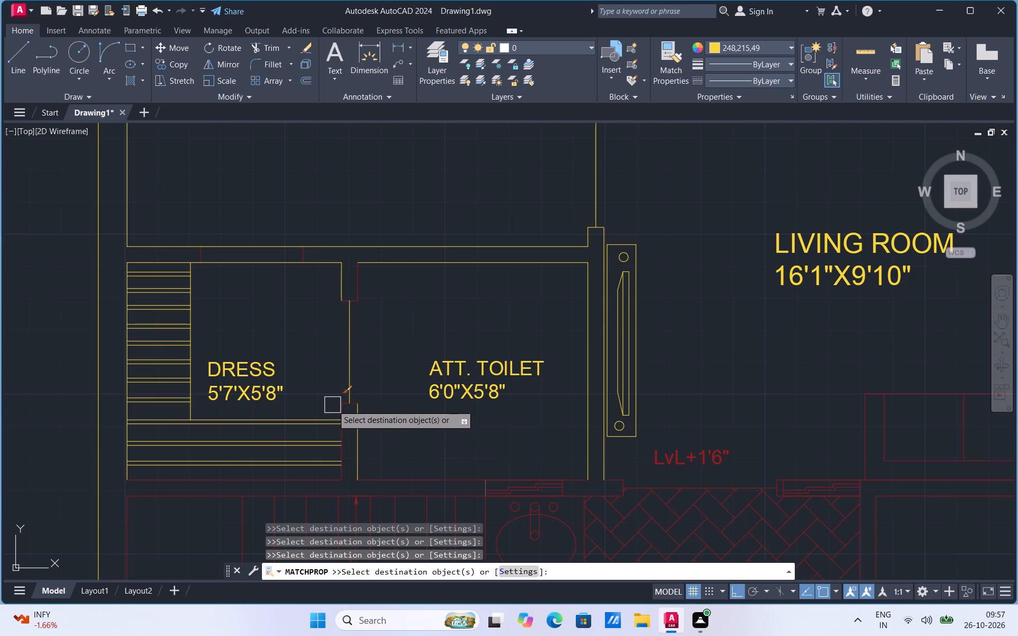
{"action": "left_click_drag", "start_coordinate": [337, 403], "coordinate": [355, 288]}
{"action": "left_click_drag", "start_coordinate": [355, 288], "coordinate": [360, 302]}
{"action": "left_click_drag", "start_coordinate": [360, 302], "coordinate": [302, 248]}
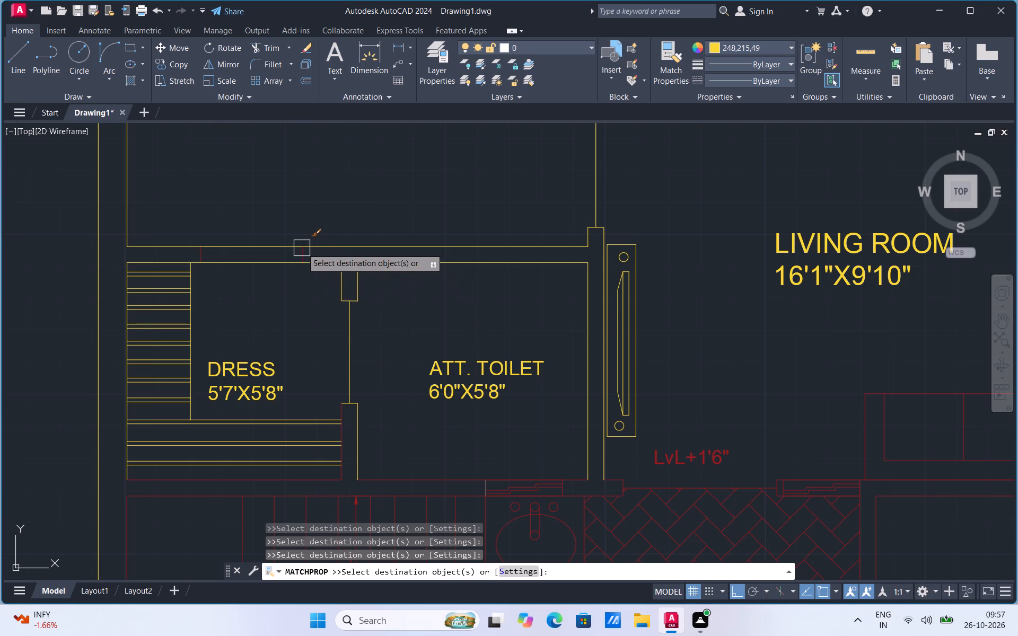
{"action": "left_click_drag", "start_coordinate": [302, 248], "coordinate": [346, 397]}
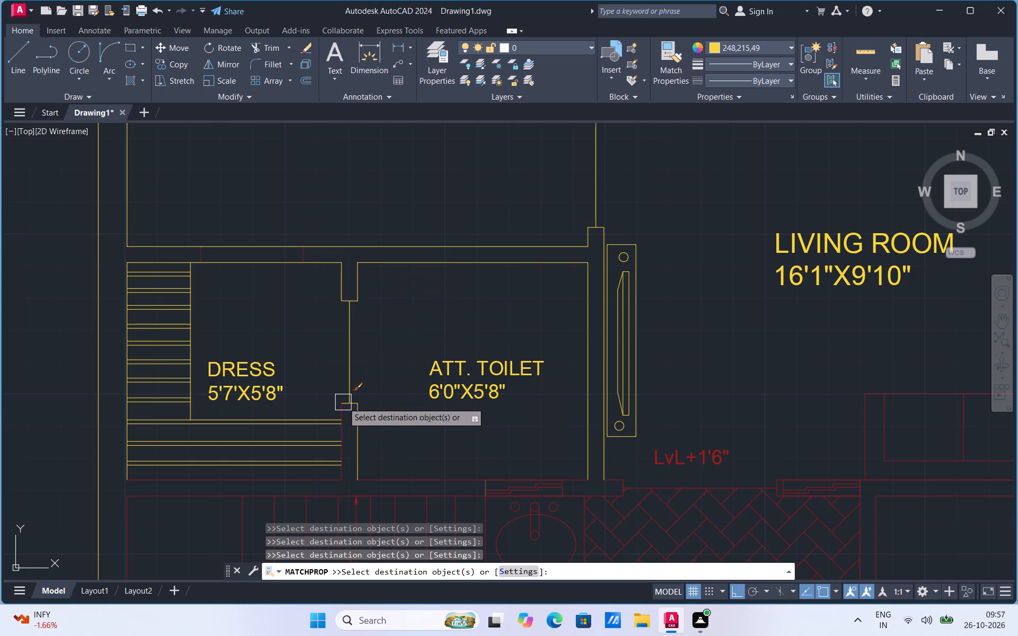
Apply the yellow properties to the staircase's upper wall line, outer side wall line and the long line edging its landing.
{"action": "scroll", "coordinate": [406, 261], "scroll_direction": "down", "scroll_amount": 2}
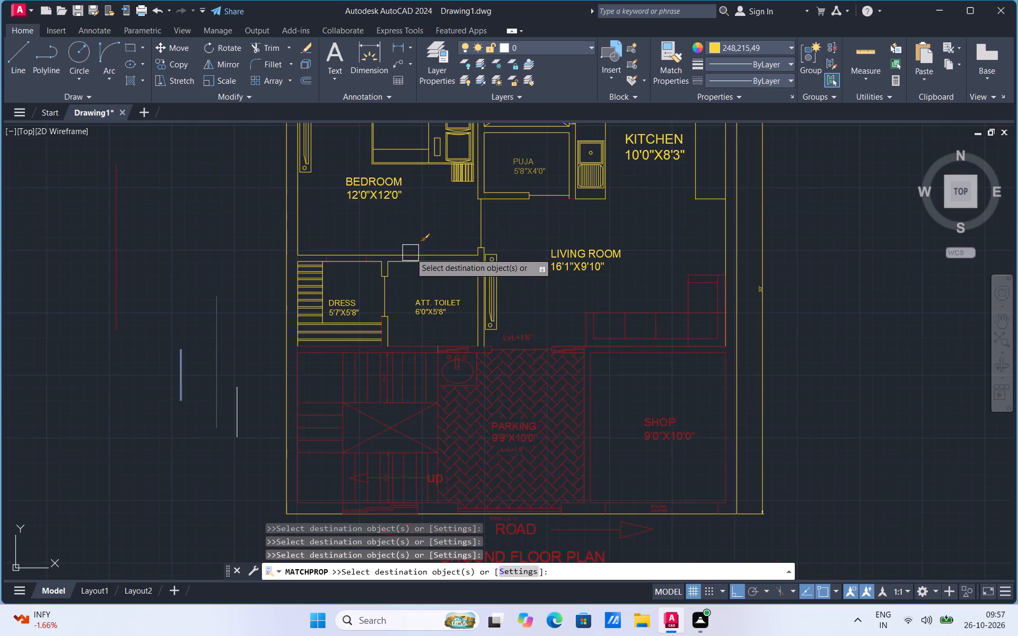
{"action": "scroll", "coordinate": [407, 406], "scroll_direction": "up", "scroll_amount": 1}
{"action": "left_click", "coordinate": [305, 350]}
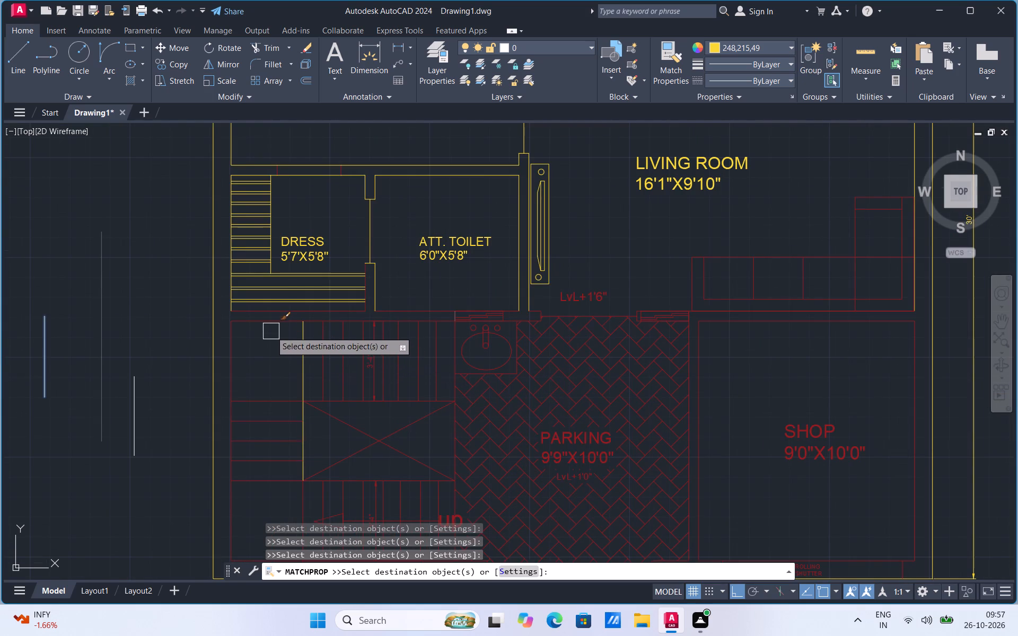
{"action": "left_click", "coordinate": [270, 325]}
{"action": "left_click", "coordinate": [235, 359]}
Apply the yellow properties to the lower wall lines of the dress and attached toilet and the dress side of their dividing wall.
{"action": "scroll", "coordinate": [344, 315], "scroll_direction": "up", "scroll_amount": 2}
{"action": "left_click", "coordinate": [345, 310]}
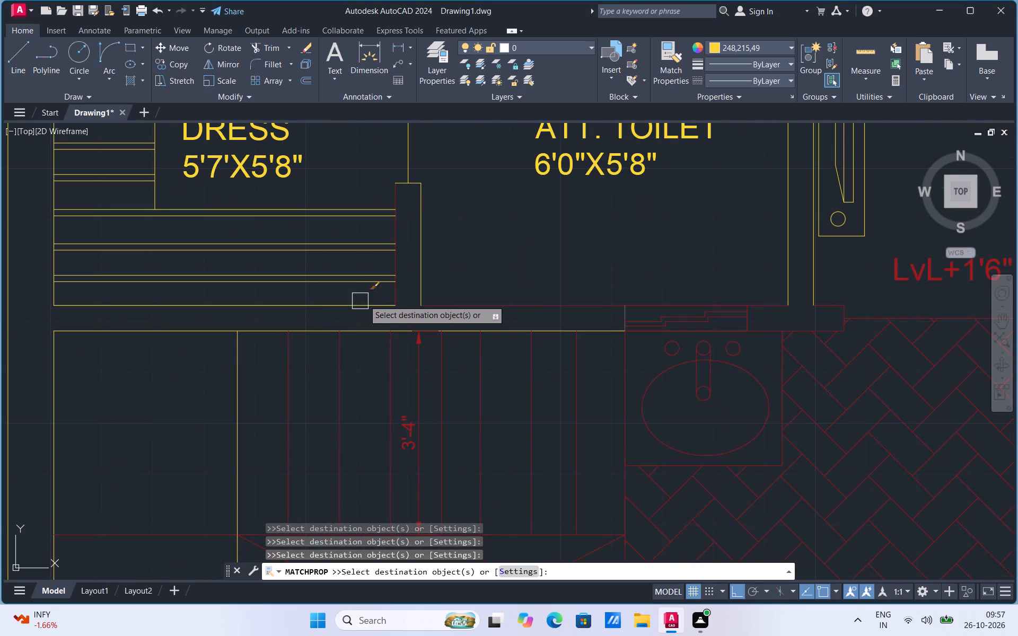
{"action": "left_click", "coordinate": [395, 295]}
{"action": "left_click", "coordinate": [467, 323]}
{"action": "left_click", "coordinate": [489, 304]}
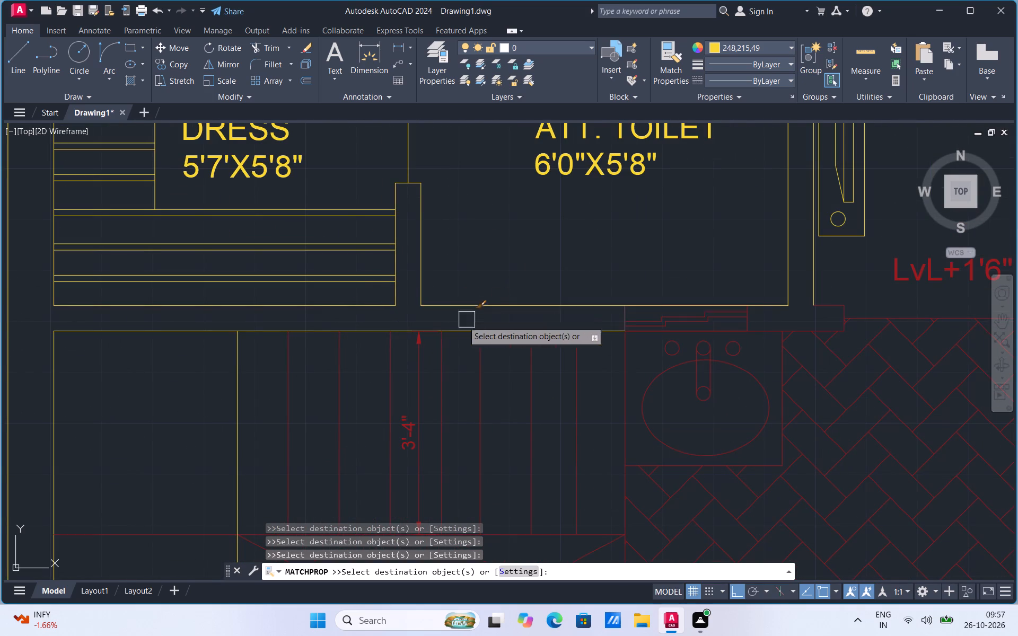
Apply the yellow properties to the upper stair flight's 3'-4" dimension, the tread line beside it and the LvL+1'6" label.
{"action": "scroll", "coordinate": [435, 330], "scroll_direction": "up", "scroll_amount": 2}
{"action": "left_click", "coordinate": [433, 332]}
{"action": "left_click", "coordinate": [442, 394]}
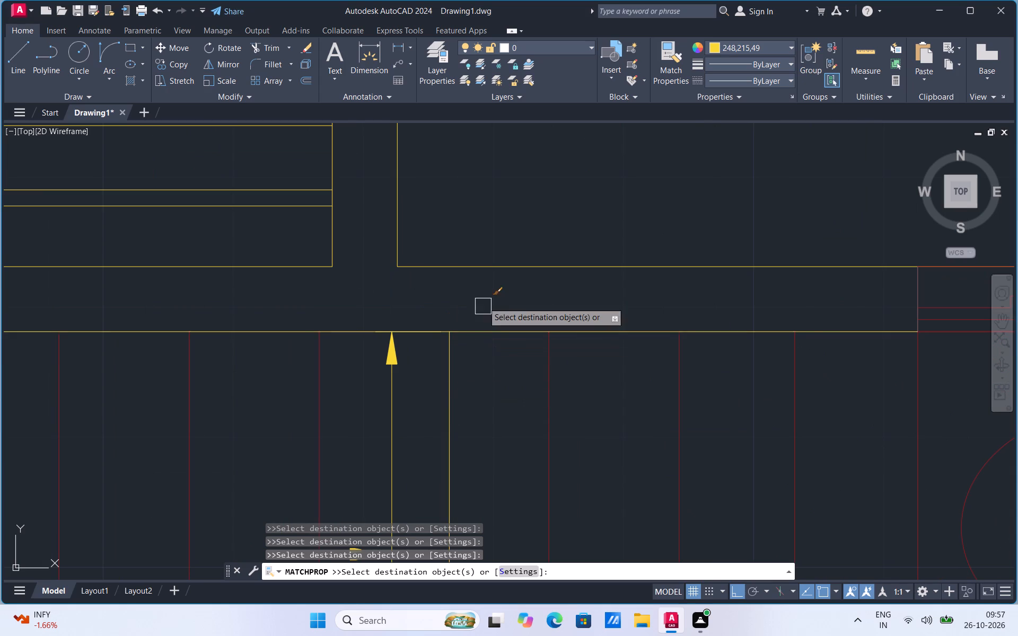
{"action": "scroll", "coordinate": [506, 266], "scroll_direction": "down", "scroll_amount": 1}
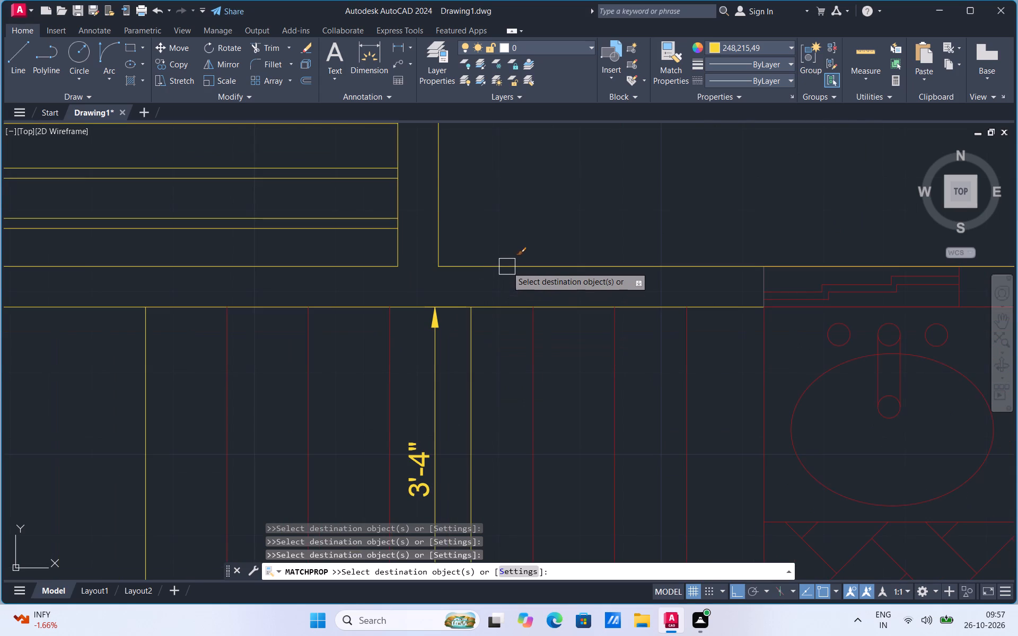
{"action": "scroll", "coordinate": [507, 267], "scroll_direction": "down", "scroll_amount": 3}
{"action": "scroll", "coordinate": [721, 254], "scroll_direction": "up", "scroll_amount": 2}
{"action": "left_click", "coordinate": [683, 243]}
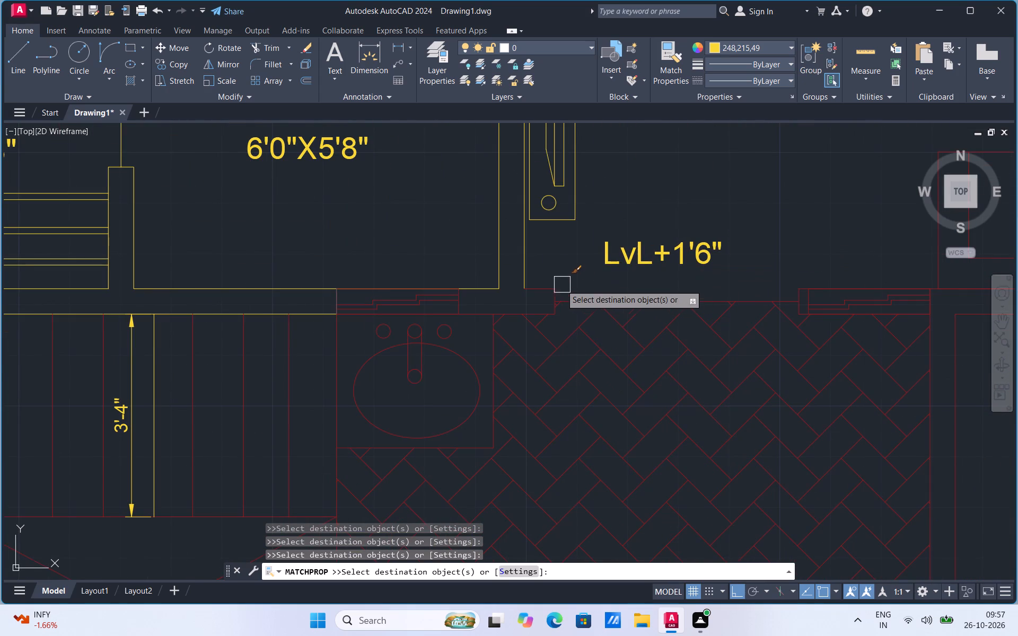
Apply the yellow properties to the wall end lines beside the living room entrance, its threshold line and the wall line above the wash basin.
{"action": "left_click", "coordinate": [545, 284]}
{"action": "scroll", "coordinate": [565, 287], "scroll_direction": "up", "scroll_amount": 2}
{"action": "left_click", "coordinate": [571, 314]}
{"action": "left_click", "coordinate": [531, 306]}
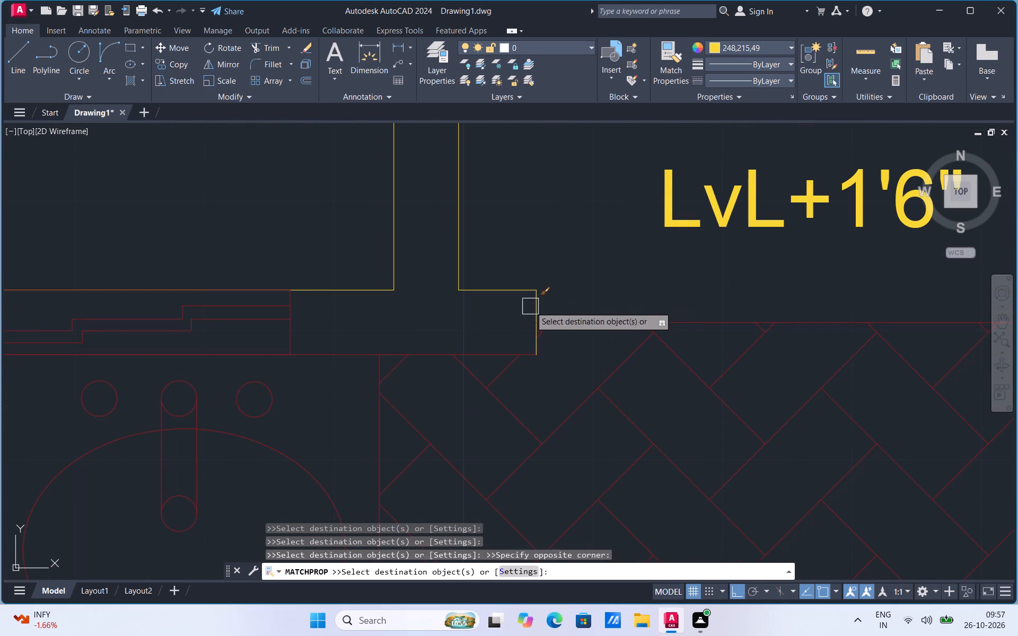
{"action": "left_click", "coordinate": [501, 346]}
{"action": "left_click", "coordinate": [526, 394]}
{"action": "left_click", "coordinate": [578, 326]}
{"action": "left_click", "coordinate": [501, 348]}
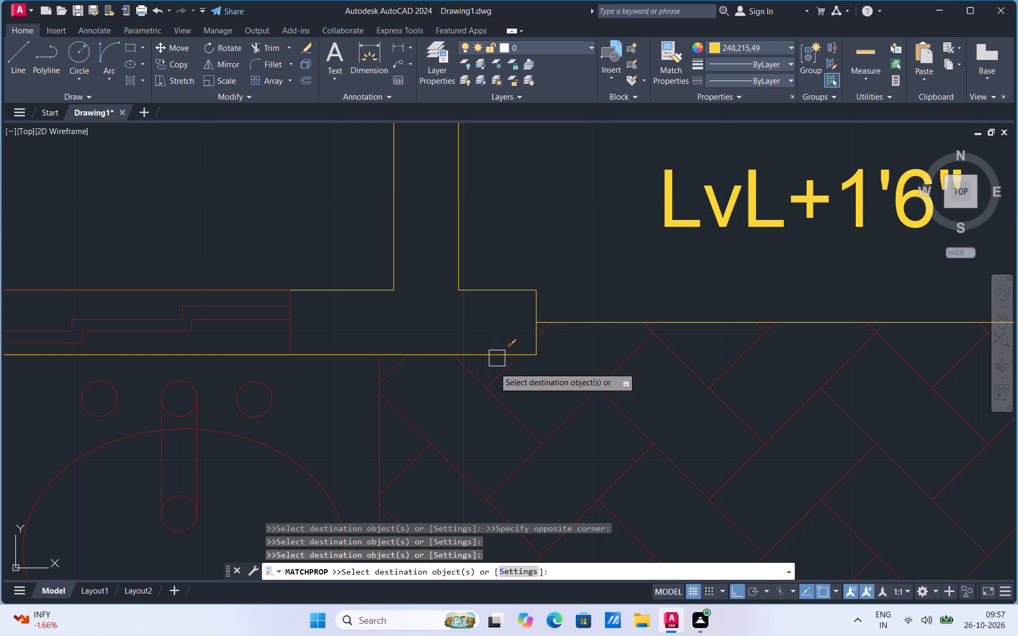
Apply the yellow properties to the parking floor hatch, the wash basin counter's side line and the toilet window.
{"action": "left_click", "coordinate": [482, 392]}
{"action": "left_click", "coordinate": [378, 426]}
{"action": "left_click", "coordinate": [269, 312]}
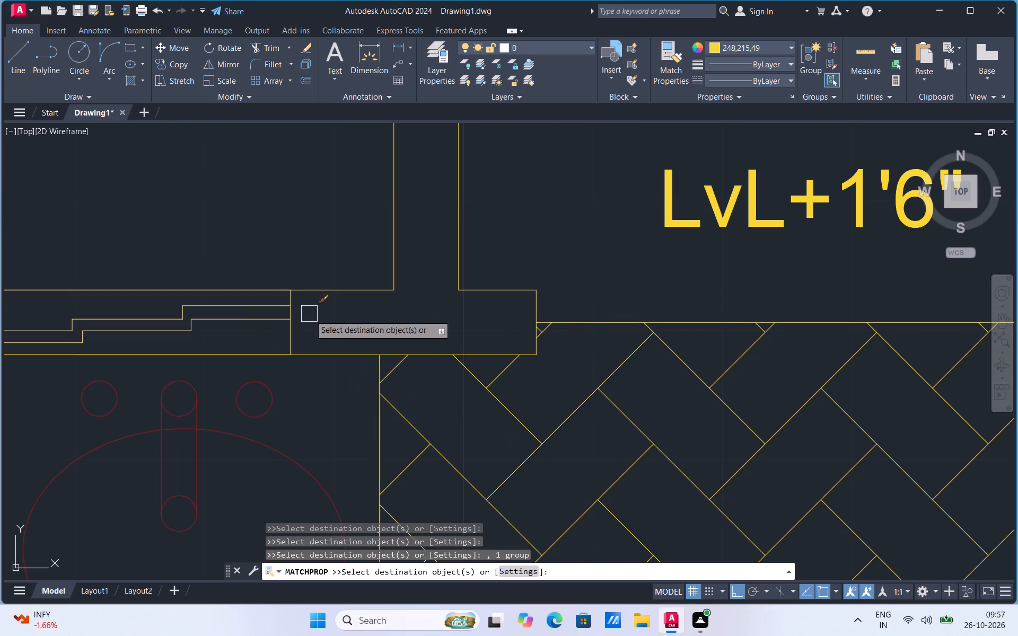
Apply the yellow properties to the horizontal tread lines of the staircase's side flight.
{"action": "scroll", "coordinate": [539, 332], "scroll_direction": "down", "scroll_amount": 2}
{"action": "scroll", "coordinate": [453, 331], "scroll_direction": "down", "scroll_amount": 3}
{"action": "scroll", "coordinate": [300, 388], "scroll_direction": "up", "scroll_amount": 2}
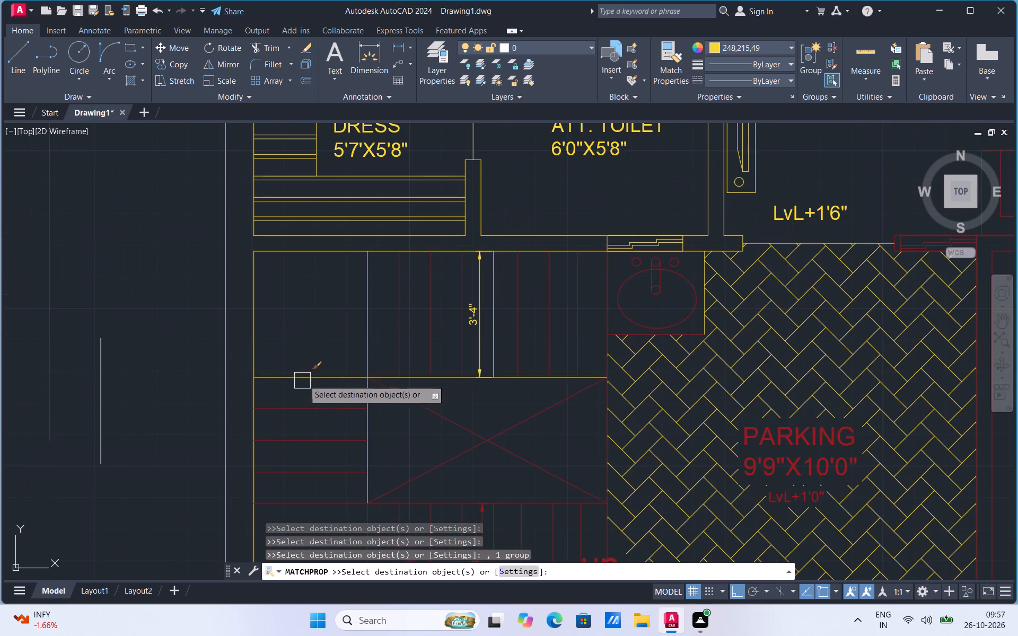
{"action": "left_click", "coordinate": [309, 376]}
{"action": "left_click", "coordinate": [302, 397]}
{"action": "left_click", "coordinate": [291, 444]}
{"action": "left_click", "coordinate": [311, 465]}
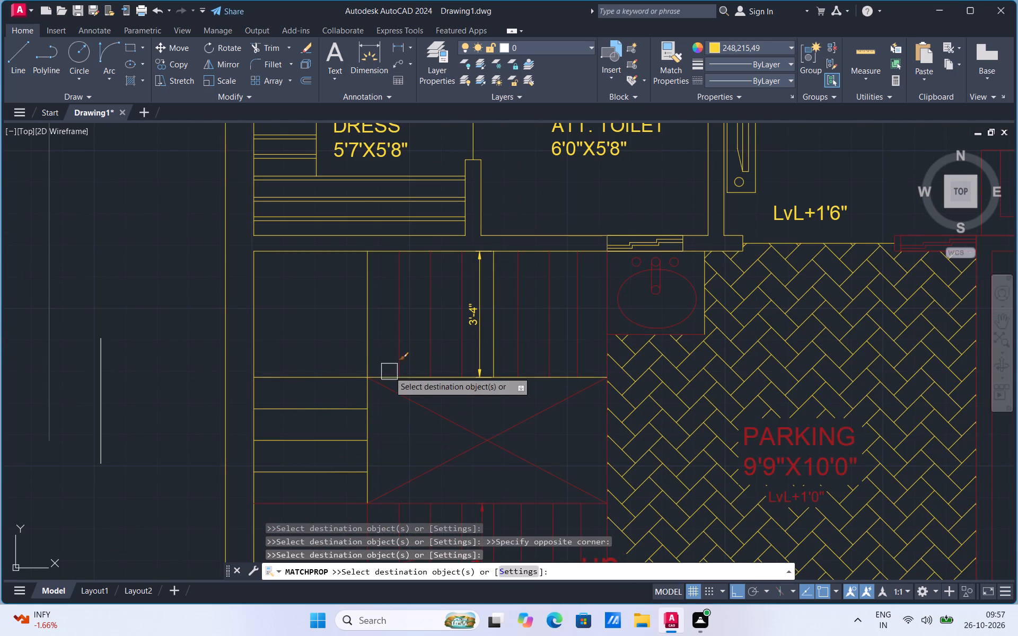
Apply the yellow properties to the upper stair flight's vertical tread lines and the line separating it from the wash basin.
{"action": "left_click", "coordinate": [398, 356]}
{"action": "left_click", "coordinate": [428, 333]}
{"action": "left_click", "coordinate": [467, 305]}
{"action": "left_click", "coordinate": [519, 287]}
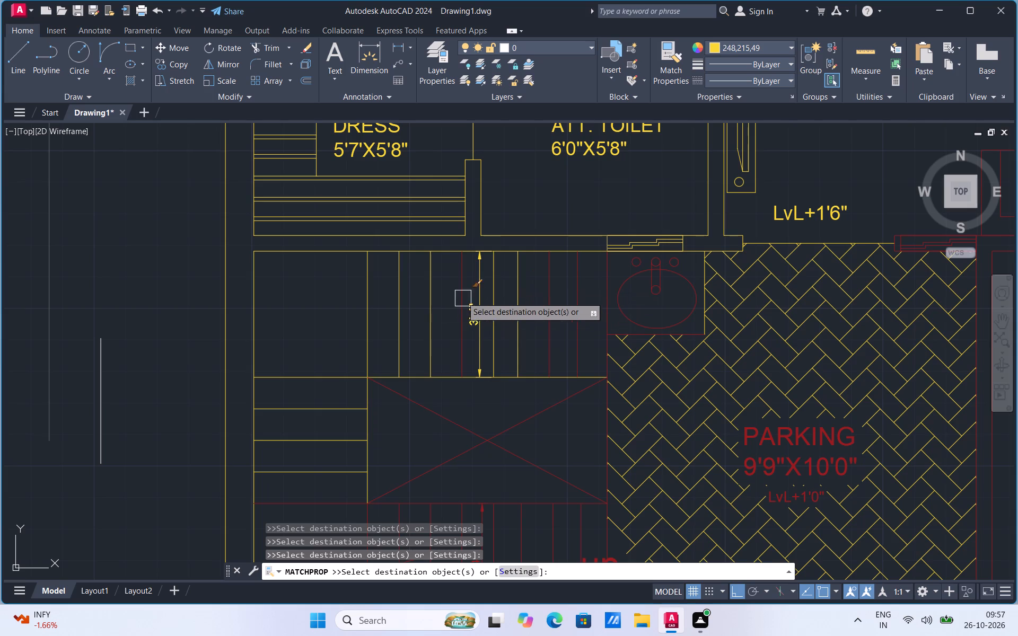
{"action": "left_click", "coordinate": [462, 297]}
{"action": "left_click", "coordinate": [545, 286]}
{"action": "left_click", "coordinate": [578, 297]}
{"action": "left_click", "coordinate": [609, 286]}
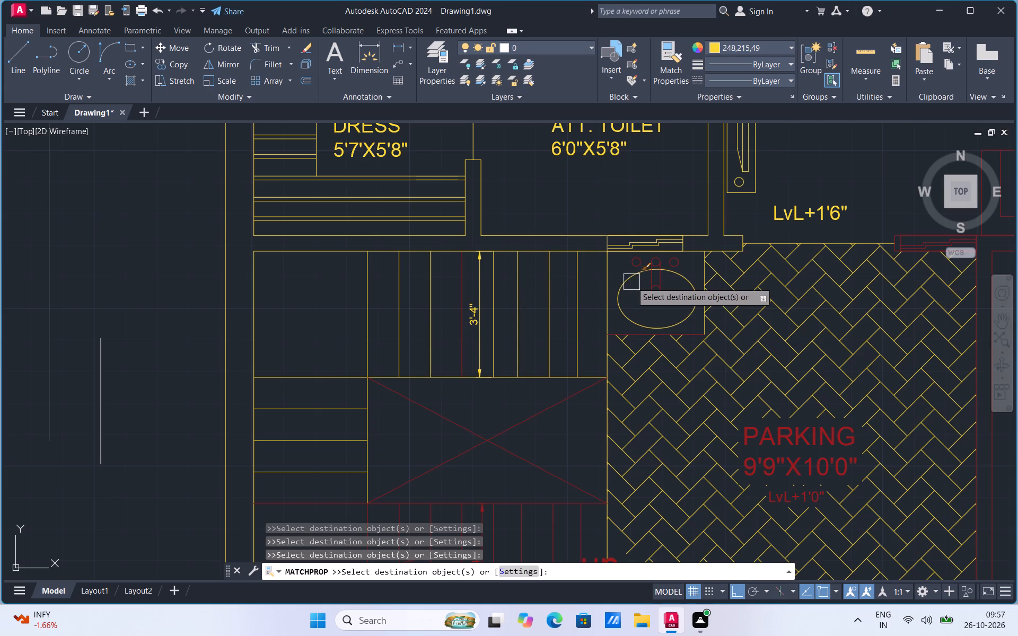
Apply the yellow properties to the wash basin's oval bowl, its tap circles and spout lines.
{"action": "left_click", "coordinate": [631, 282]}
{"action": "scroll", "coordinate": [656, 251], "scroll_direction": "up", "scroll_amount": 3}
{"action": "left_click", "coordinate": [640, 276]}
{"action": "left_click", "coordinate": [587, 278]}
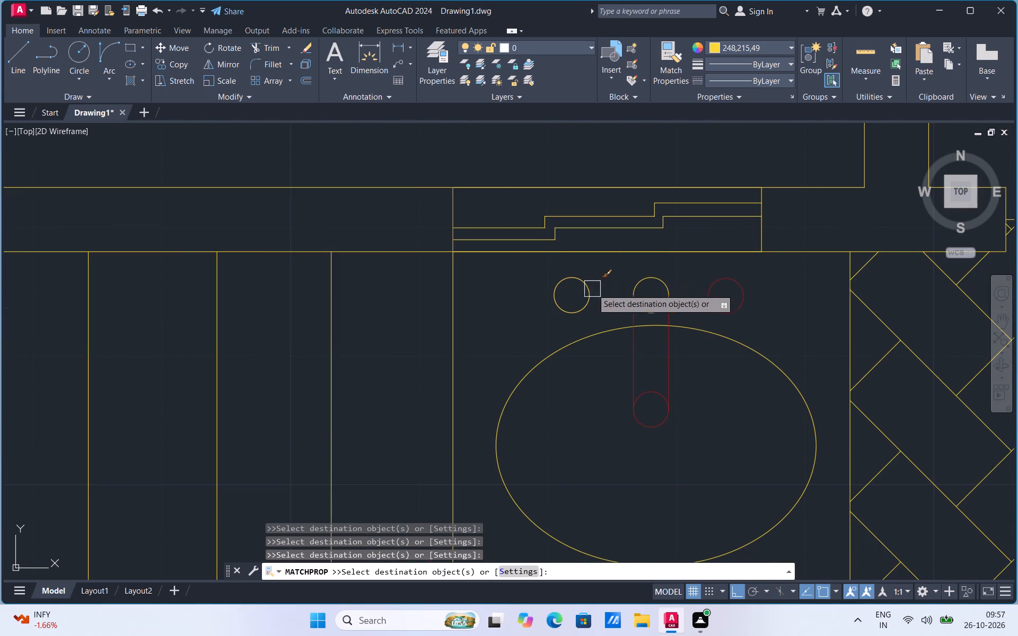
{"action": "left_click", "coordinate": [636, 347]}
{"action": "left_click", "coordinate": [661, 356]}
{"action": "left_click", "coordinate": [646, 388]}
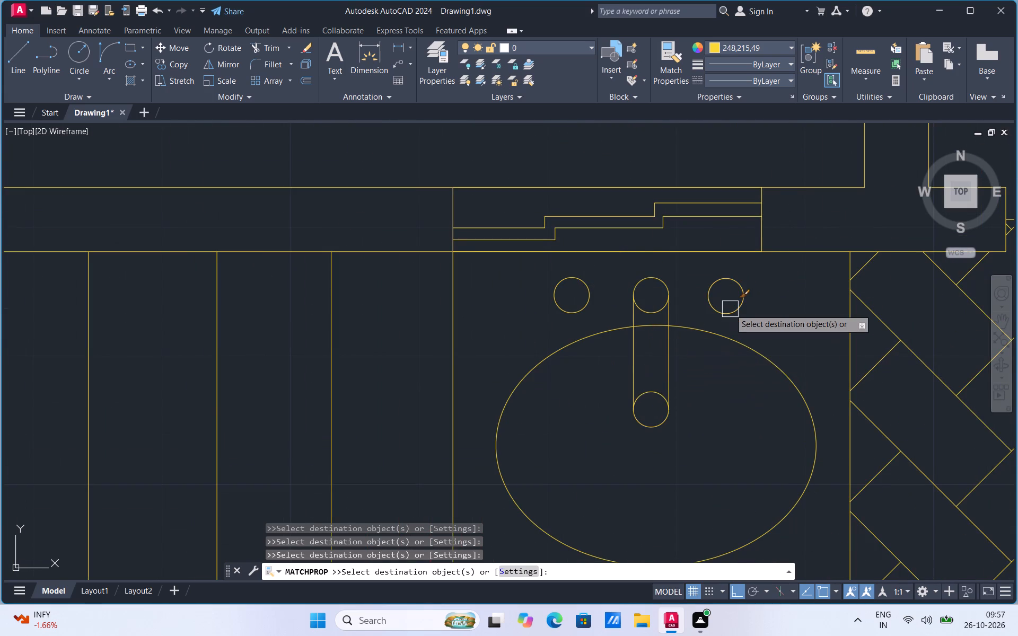
{"action": "left_click", "coordinate": [730, 309]}
Apply the yellow properties to the last upper-flight tread and the stairwell's crossing diagonals and lower edge lines.
{"action": "scroll", "coordinate": [730, 310], "scroll_direction": "down", "scroll_amount": 1}
{"action": "left_click", "coordinate": [190, 359]}
{"action": "scroll", "coordinate": [363, 295], "scroll_direction": "down", "scroll_amount": 5}
{"action": "scroll", "coordinate": [324, 357], "scroll_direction": "up", "scroll_amount": 2}
{"action": "left_click", "coordinate": [301, 355]}
{"action": "left_click", "coordinate": [385, 305]}
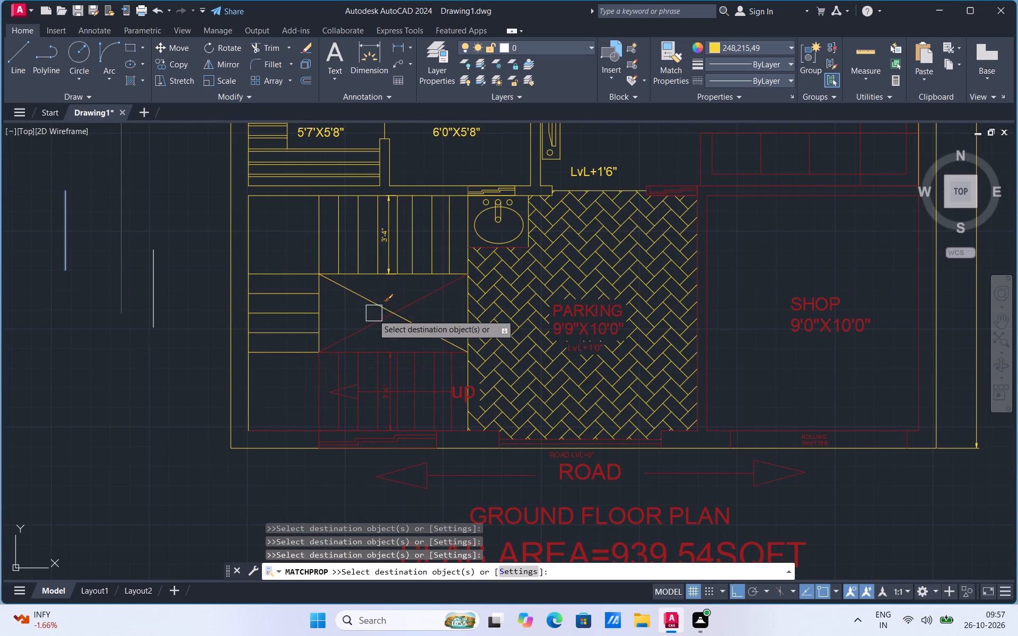
{"action": "left_click", "coordinate": [366, 321]}
{"action": "scroll", "coordinate": [349, 367], "scroll_direction": "up", "scroll_amount": 2}
{"action": "left_click", "coordinate": [340, 333]}
Apply the yellow properties to the lower stair flight's treads, its 3'-4" dimension, and the "up" arrow and text.
{"action": "left_click", "coordinate": [319, 359]}
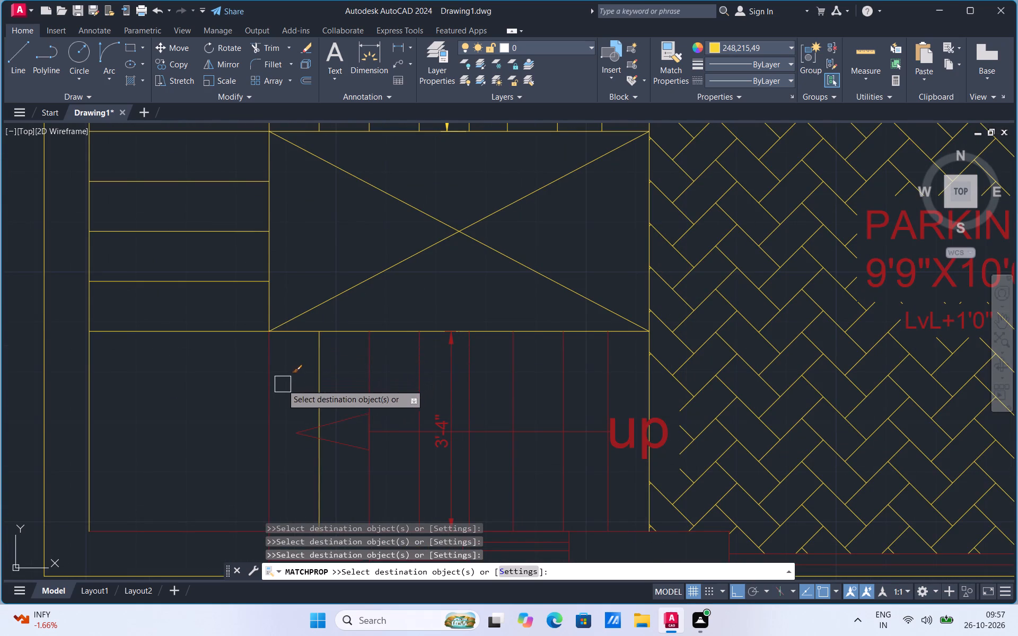
{"action": "left_click", "coordinate": [270, 388]}
{"action": "left_click", "coordinate": [339, 422]}
{"action": "left_click", "coordinate": [365, 385]}
{"action": "left_click", "coordinate": [419, 373]}
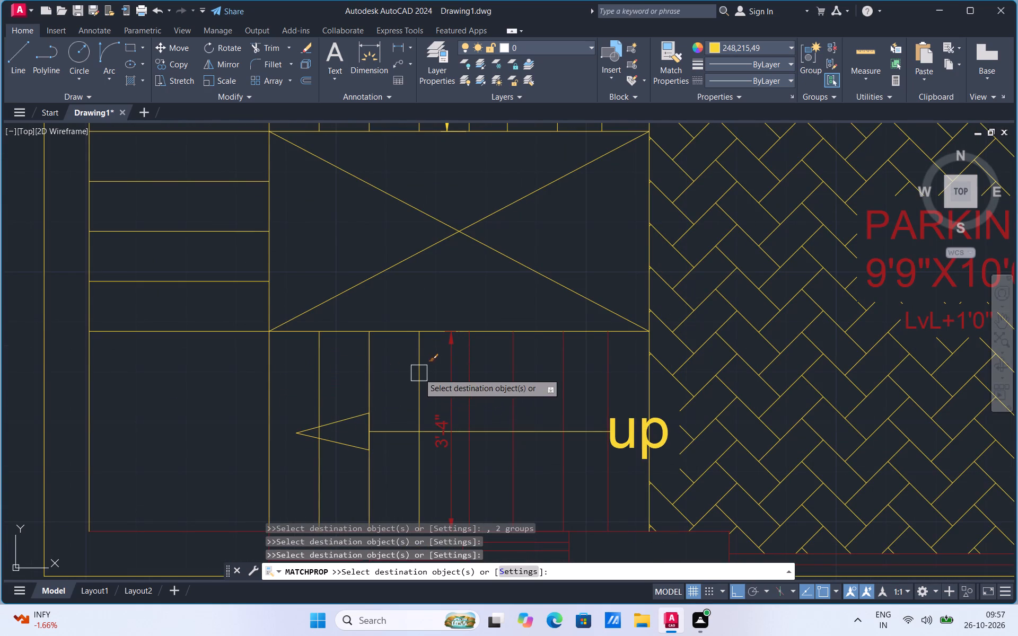
{"action": "left_click", "coordinate": [444, 409]}
{"action": "left_click", "coordinate": [462, 400]}
{"action": "left_click", "coordinate": [506, 382]}
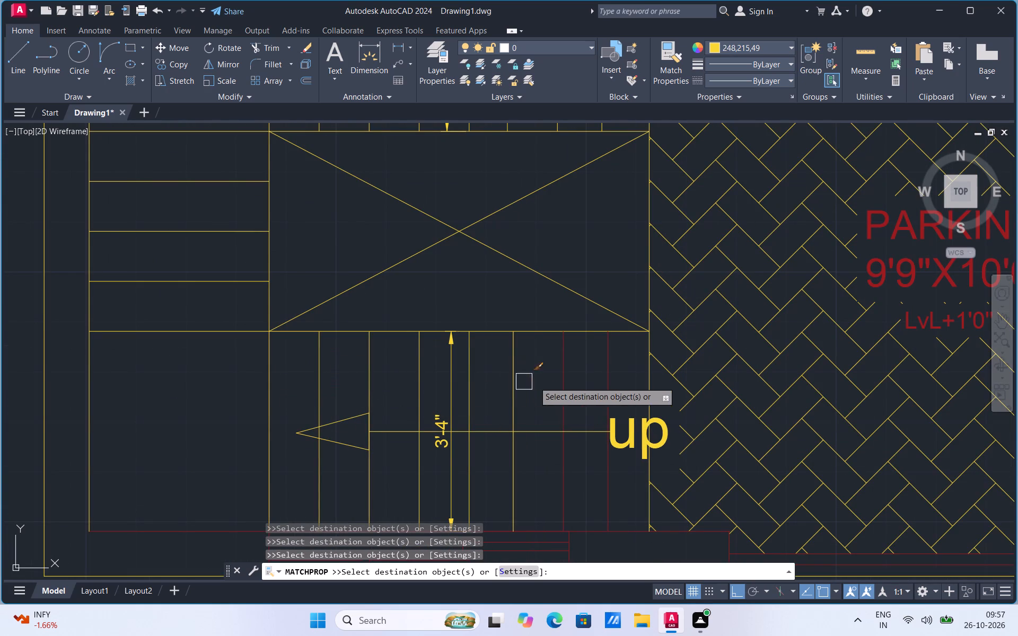
{"action": "left_click", "coordinate": [565, 390]}
{"action": "left_click", "coordinate": [613, 378]}
{"action": "left_click", "coordinate": [889, 280]}
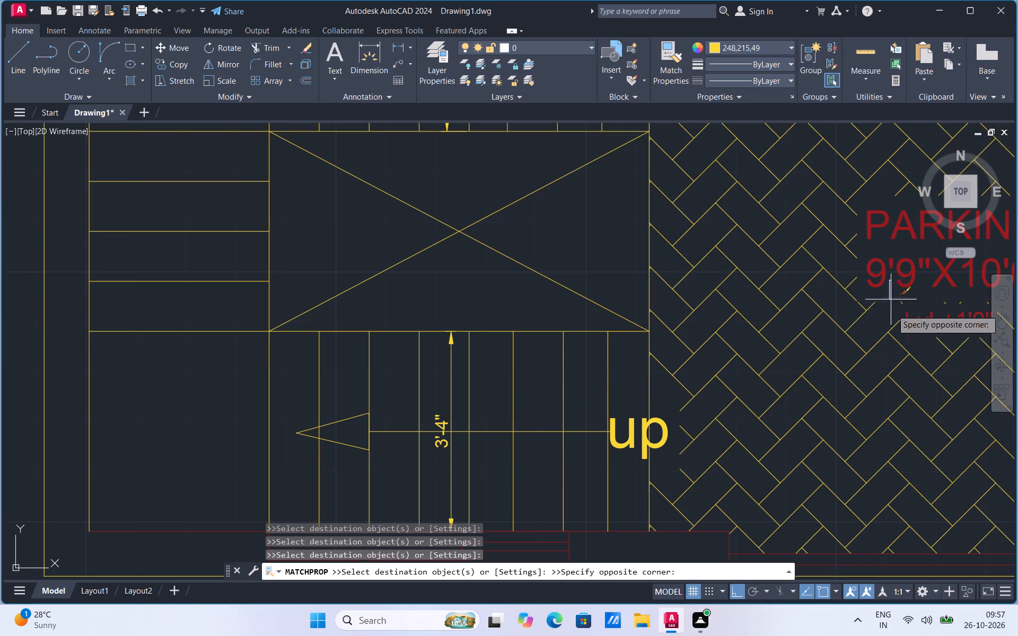
{"action": "left_click", "coordinate": [907, 328]}
Apply the yellow properties to the door symbol and front wall lines below the lower flight, and the parking entrance's threshold lines.
{"action": "scroll", "coordinate": [513, 328], "scroll_direction": "down", "scroll_amount": 1}
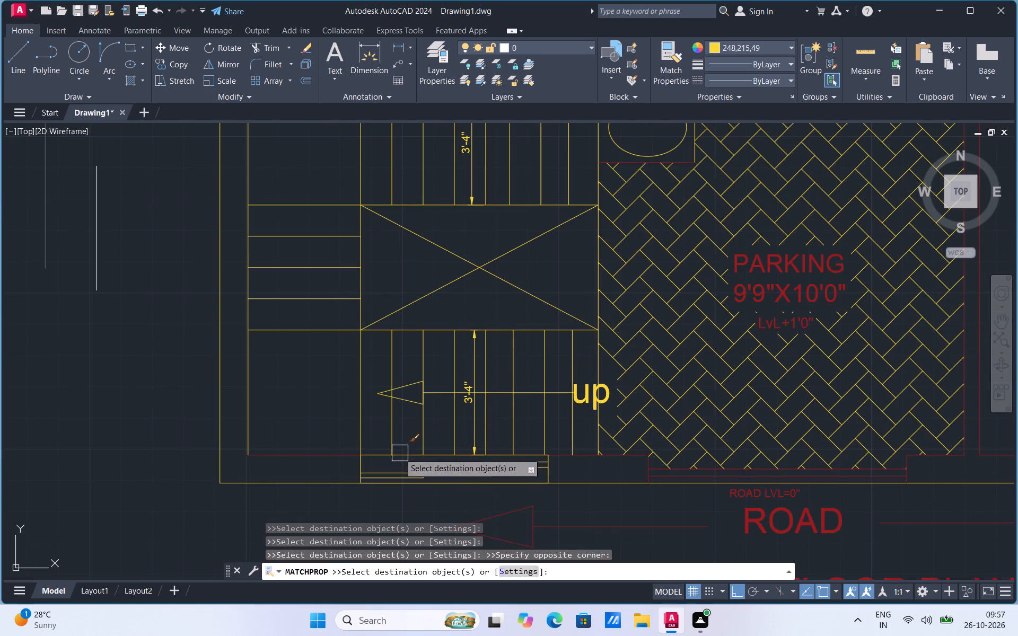
{"action": "left_click", "coordinate": [350, 452]}
{"action": "left_click", "coordinate": [372, 466]}
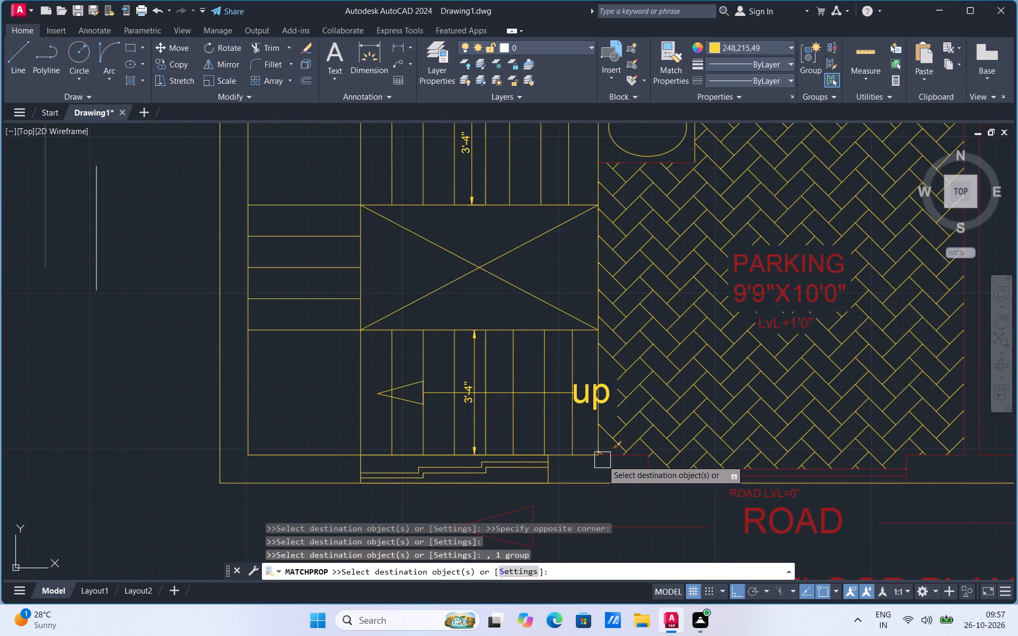
{"action": "scroll", "coordinate": [603, 460], "scroll_direction": "up", "scroll_amount": 1}
{"action": "left_click", "coordinate": [625, 458]}
{"action": "scroll", "coordinate": [684, 482], "scroll_direction": "up", "scroll_amount": 2}
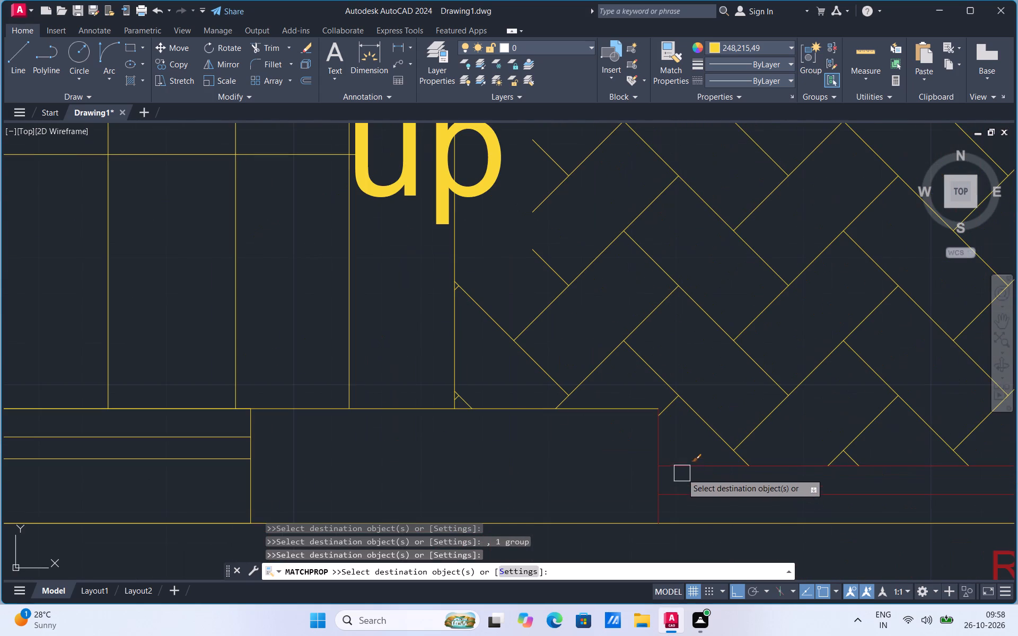
{"action": "left_click", "coordinate": [682, 473]}
{"action": "left_click", "coordinate": [661, 447]}
{"action": "left_click", "coordinate": [666, 496]}
{"action": "scroll", "coordinate": [419, 314], "scroll_direction": "down", "scroll_amount": 2}
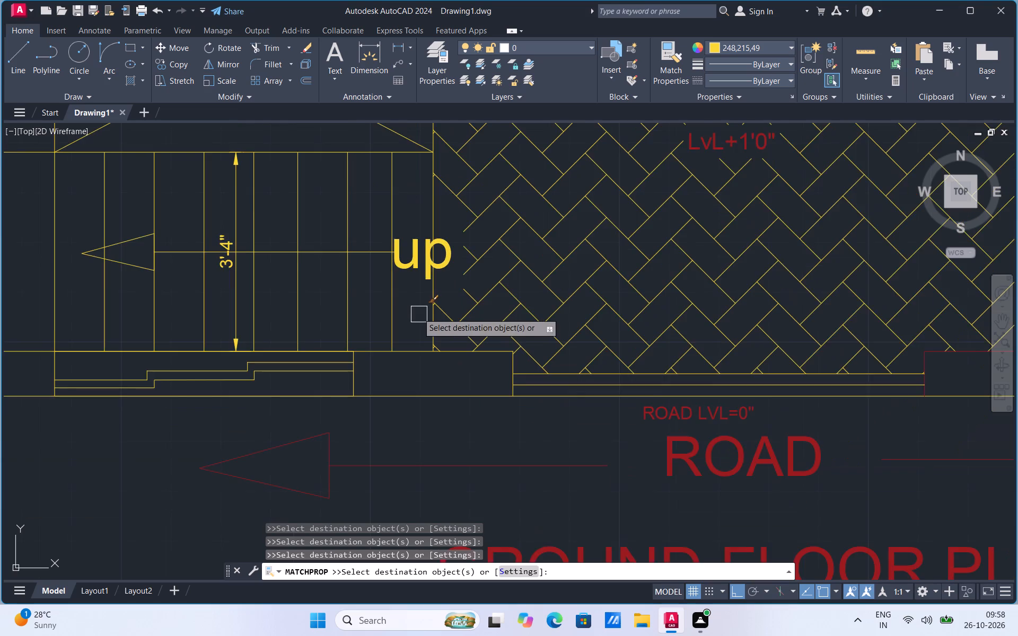
Apply the yellow properties to both road arrows, the ROAD text and the ROAD LVL=0" text.
{"action": "scroll", "coordinate": [417, 312], "scroll_direction": "down", "scroll_amount": 1}
{"action": "left_click", "coordinate": [426, 404]}
{"action": "left_click", "coordinate": [589, 417]}
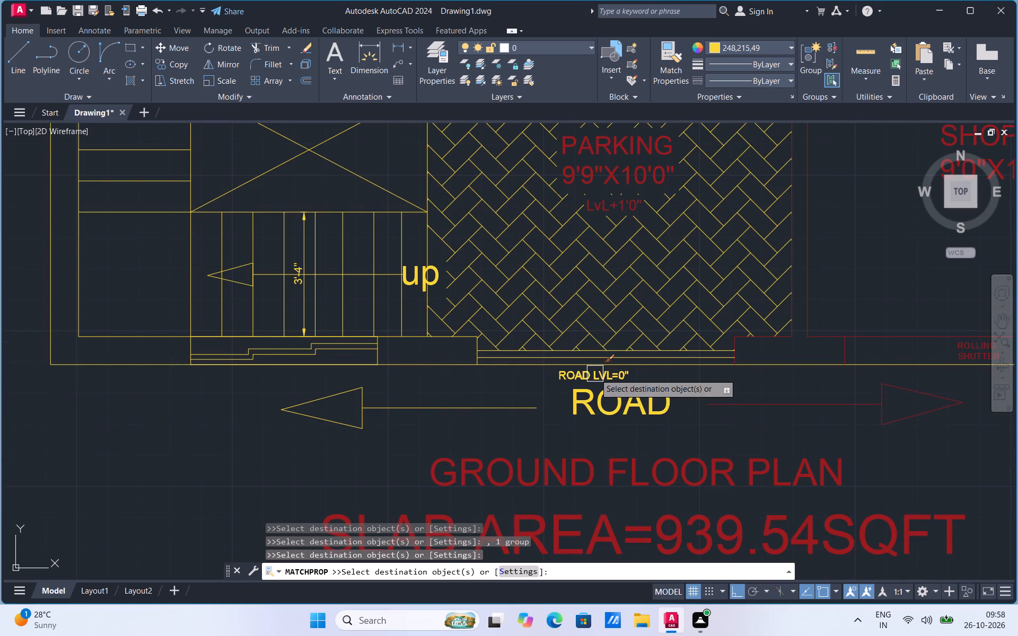
{"action": "left_click", "coordinate": [595, 374]}
{"action": "left_click", "coordinate": [720, 399]}
Apply the yellow properties to the GROUND FLOOR PLAN, SLAB AREA and FLOOR HEIGHT titles below the plan.
{"action": "left_click", "coordinate": [664, 467]}
{"action": "left_click", "coordinate": [653, 522]}
{"action": "scroll", "coordinate": [507, 306], "scroll_direction": "down", "scroll_amount": 2}
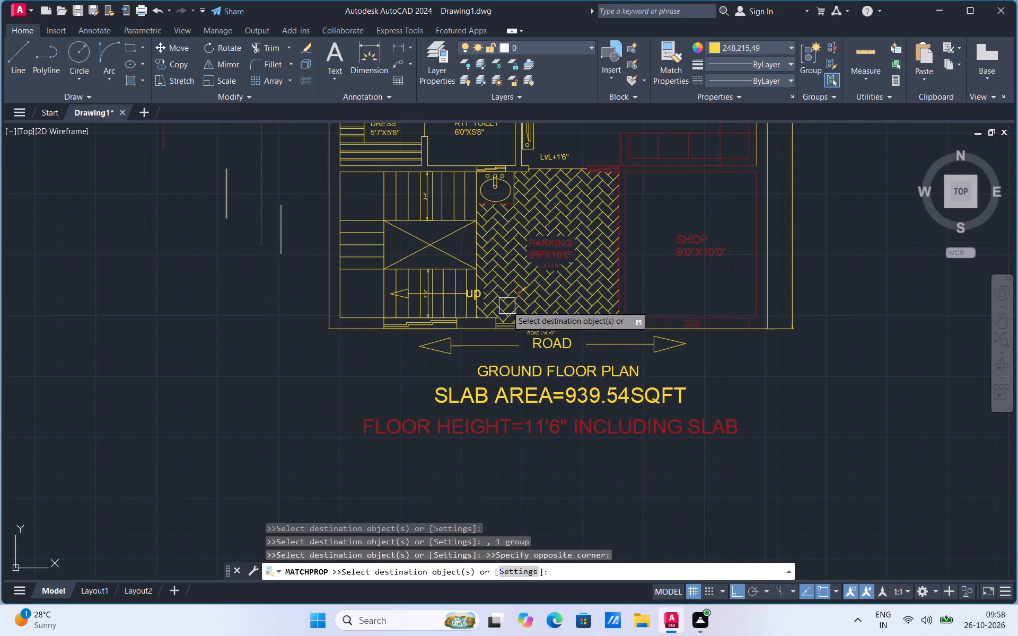
{"action": "left_click", "coordinate": [523, 424]}
{"action": "scroll", "coordinate": [626, 280], "scroll_direction": "up", "scroll_amount": 1}
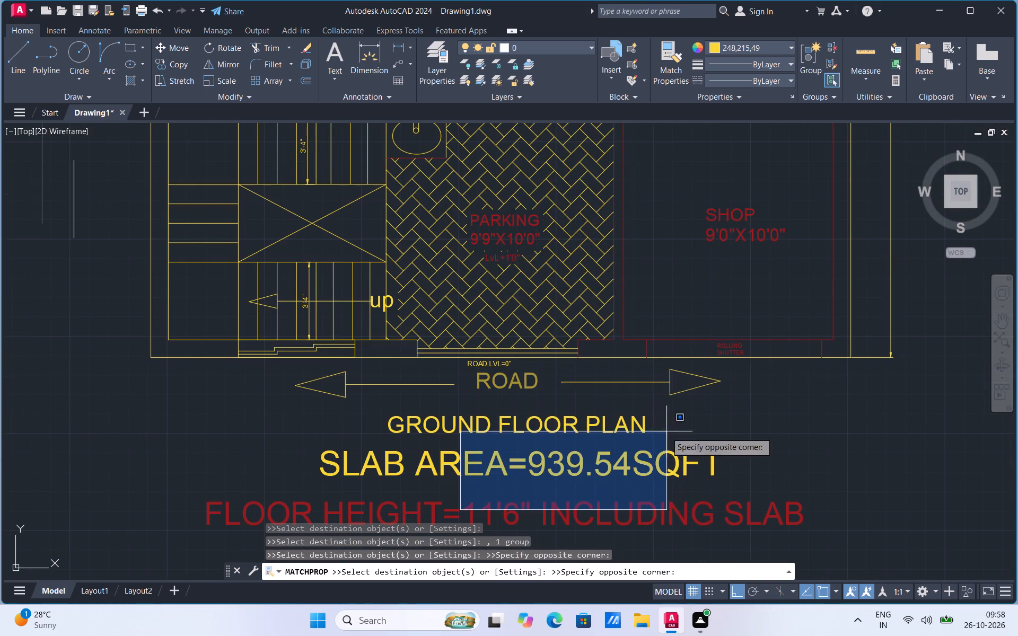
{"action": "left_click", "coordinate": [659, 444]}
{"action": "left_click_drag", "start_coordinate": [607, 487], "coordinate": [604, 494]}
{"action": "left_click", "coordinate": [593, 516]}
Apply the yellow properties to the PARKING 9'9"X10'0" label and its LvL+1'0" text.
{"action": "left_click", "coordinate": [447, 284]}
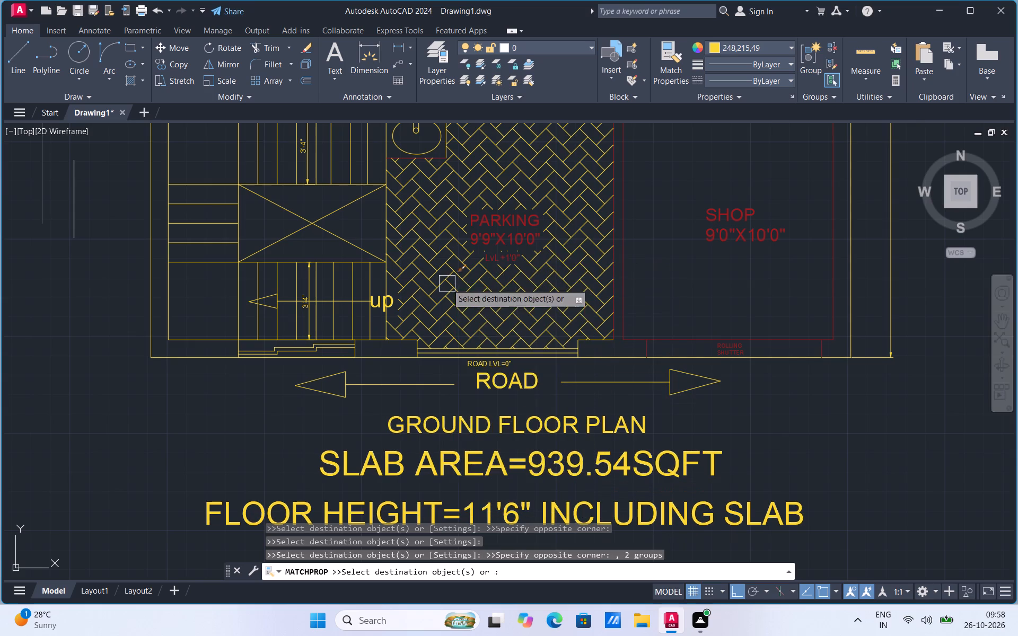
{"action": "scroll", "coordinate": [528, 248], "scroll_direction": "up", "scroll_amount": 2}
{"action": "left_click", "coordinate": [513, 231]}
{"action": "left_click", "coordinate": [460, 284]}
Apply the yellow properties to the shop's wall lines, the SHOP 9'0"X10'0" label, and the ROLLING SHUTTER text and edge line.
{"action": "scroll", "coordinate": [419, 341], "scroll_direction": "down", "scroll_amount": 2}
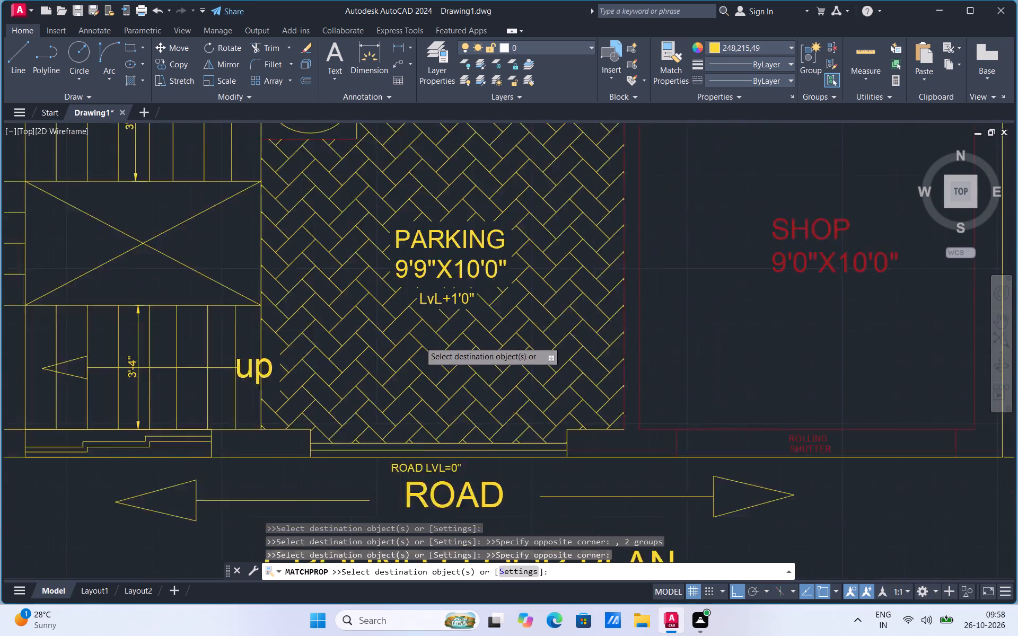
{"action": "left_click", "coordinate": [636, 291]}
{"action": "left_click", "coordinate": [564, 299]}
{"action": "scroll", "coordinate": [552, 269], "scroll_direction": "up", "scroll_amount": 2}
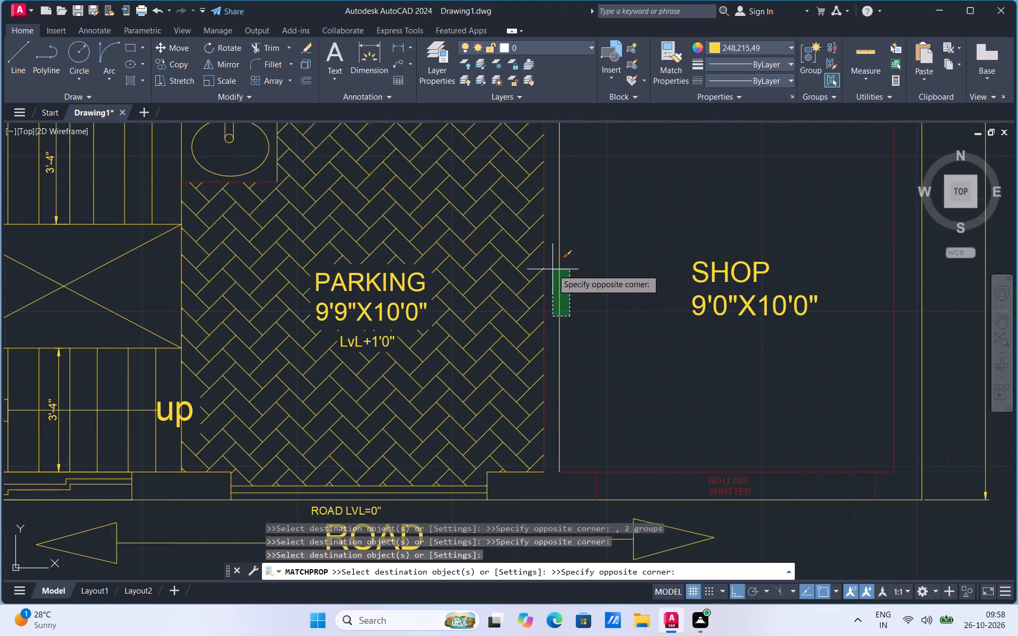
{"action": "left_click", "coordinate": [528, 254]}
{"action": "left_click", "coordinate": [631, 473]}
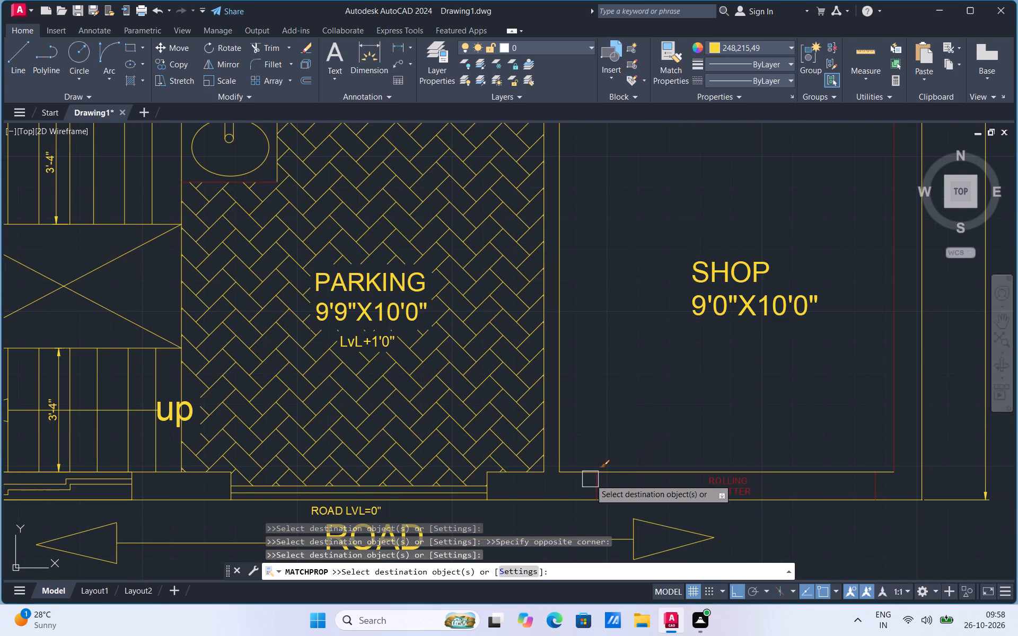
{"action": "left_click", "coordinate": [590, 479]}
{"action": "left_click", "coordinate": [710, 488]}
{"action": "left_click", "coordinate": [594, 484]}
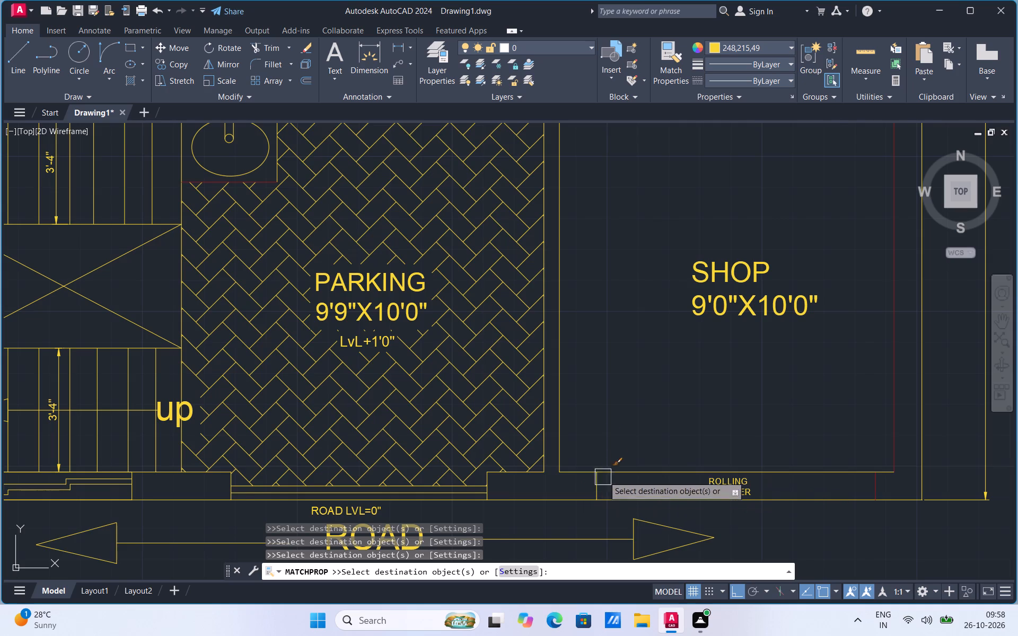
{"action": "scroll", "coordinate": [603, 436], "scroll_direction": "down", "scroll_amount": 1}
{"action": "left_click", "coordinate": [786, 266]}
Apply the yellow properties to the sliding door symbol and its frame lines between the living room and parking.
{"action": "scroll", "coordinate": [605, 513], "scroll_direction": "down", "scroll_amount": 2}
{"action": "scroll", "coordinate": [595, 317], "scroll_direction": "up", "scroll_amount": 2}
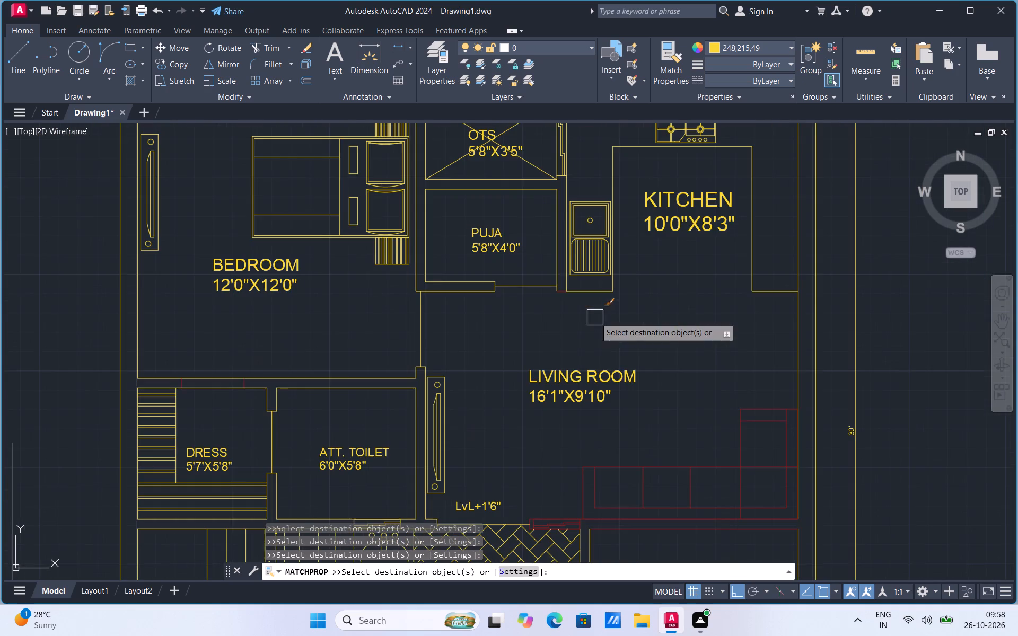
{"action": "scroll", "coordinate": [558, 270], "scroll_direction": "down", "scroll_amount": 1}
{"action": "scroll", "coordinate": [583, 424], "scroll_direction": "up", "scroll_amount": 4}
{"action": "left_click", "coordinate": [516, 448]}
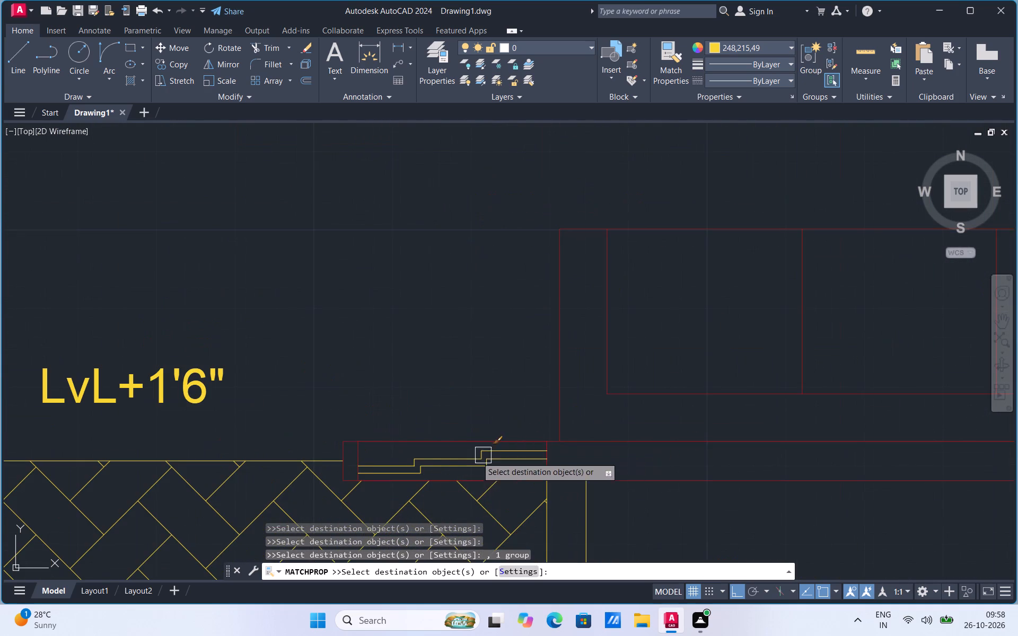
{"action": "scroll", "coordinate": [365, 466], "scroll_direction": "up", "scroll_amount": 1}
{"action": "left_click", "coordinate": [354, 449]}
{"action": "left_click", "coordinate": [390, 433]}
{"action": "left_click", "coordinate": [332, 442]}
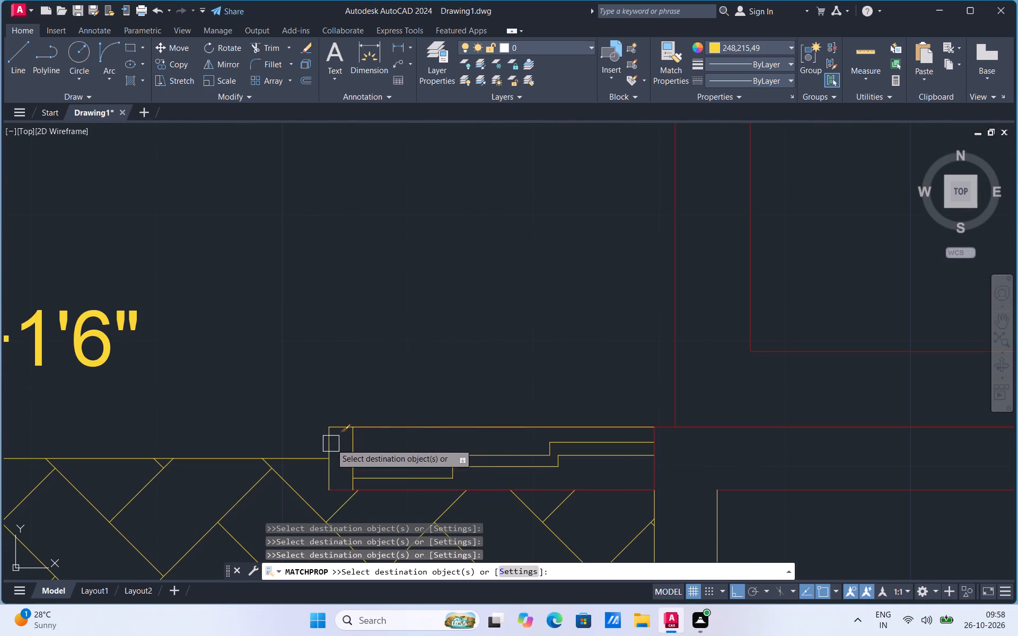
{"action": "left_click", "coordinate": [340, 490]}
{"action": "left_click", "coordinate": [657, 473]}
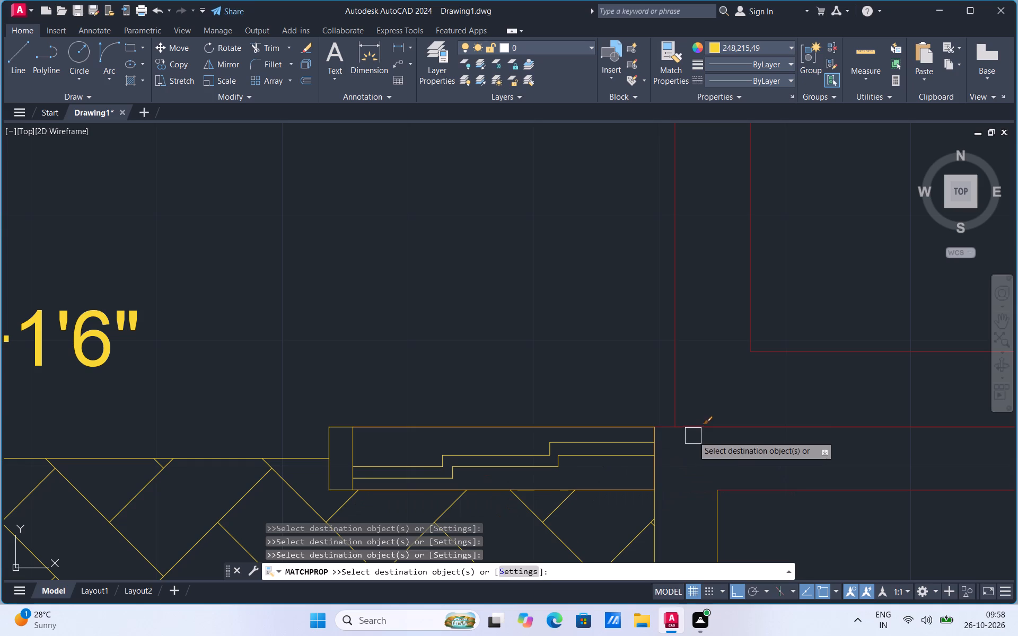
Apply the yellow properties to the living room sofa and the wall lines between the living room and the shop.
{"action": "left_click", "coordinate": [693, 436]}
{"action": "left_click", "coordinate": [669, 385]}
{"action": "scroll", "coordinate": [604, 396], "scroll_direction": "down", "scroll_amount": 1}
{"action": "left_click", "coordinate": [714, 441]}
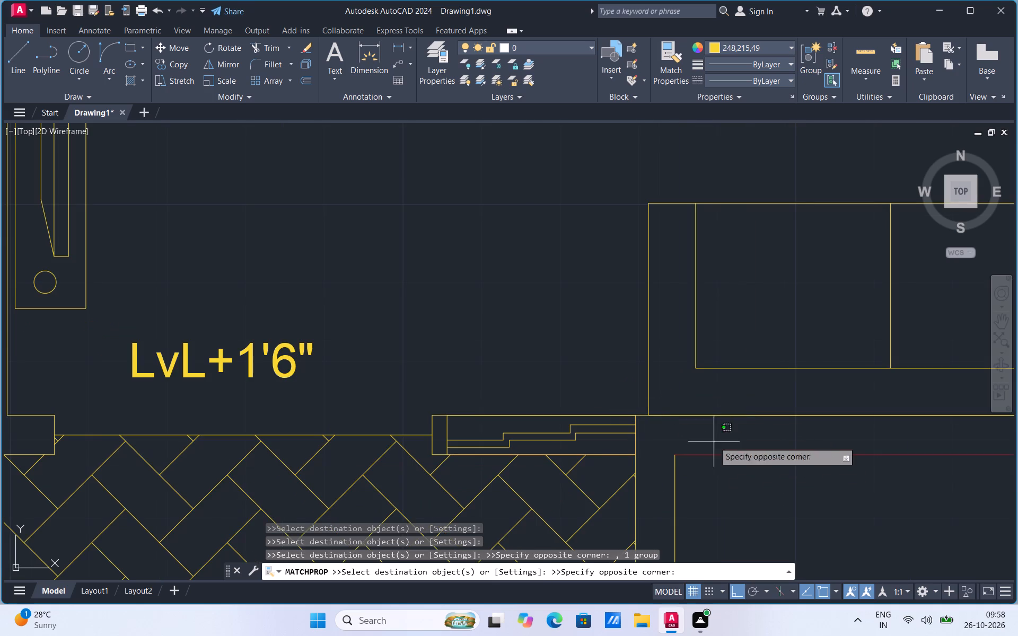
{"action": "scroll", "coordinate": [546, 416], "scroll_direction": "down", "scroll_amount": 3}
{"action": "left_click", "coordinate": [686, 459]}
{"action": "left_click", "coordinate": [735, 426]}
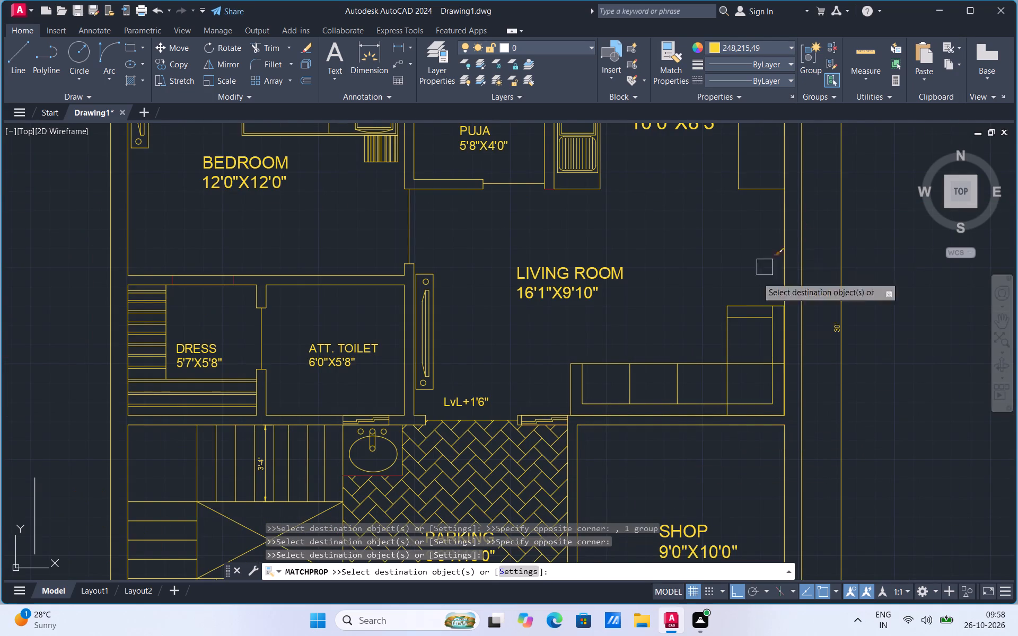
Set the current object colour to white 255,255,255 and end the running property matching and line commands.
{"action": "scroll", "coordinate": [739, 320], "scroll_direction": "down", "scroll_amount": 2}
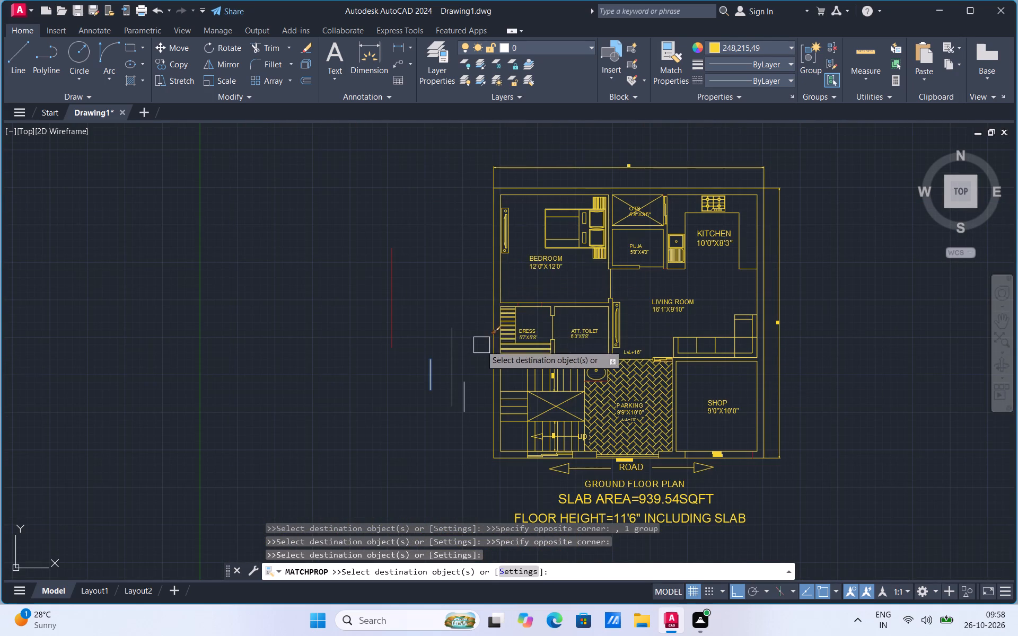
{"action": "scroll", "coordinate": [480, 346], "scroll_direction": "up", "scroll_amount": 1}
{"action": "left_click", "coordinate": [714, 48]}
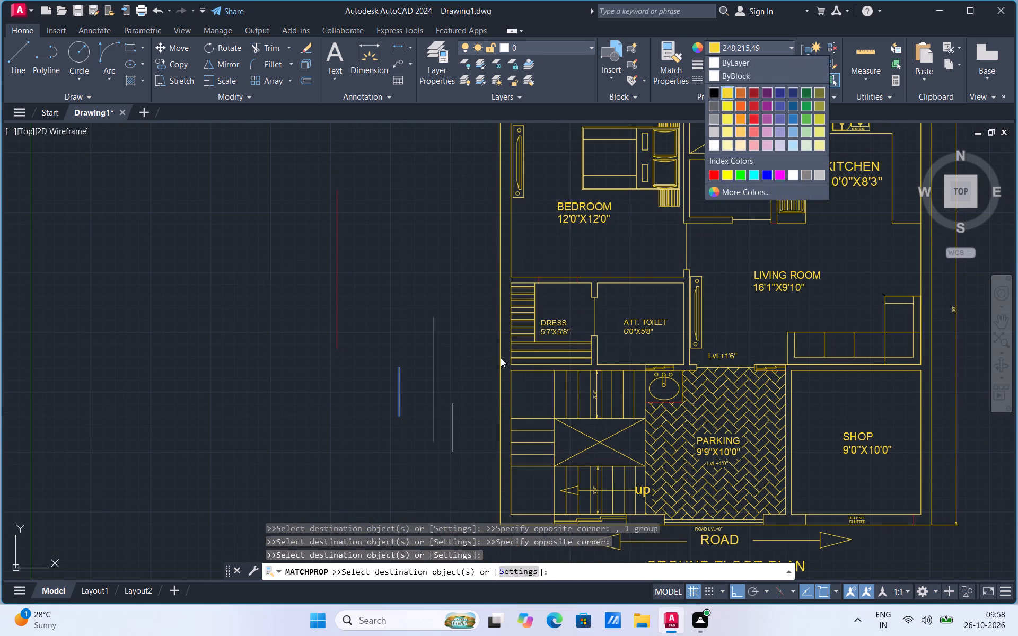
{"action": "left_click", "coordinate": [715, 144]}
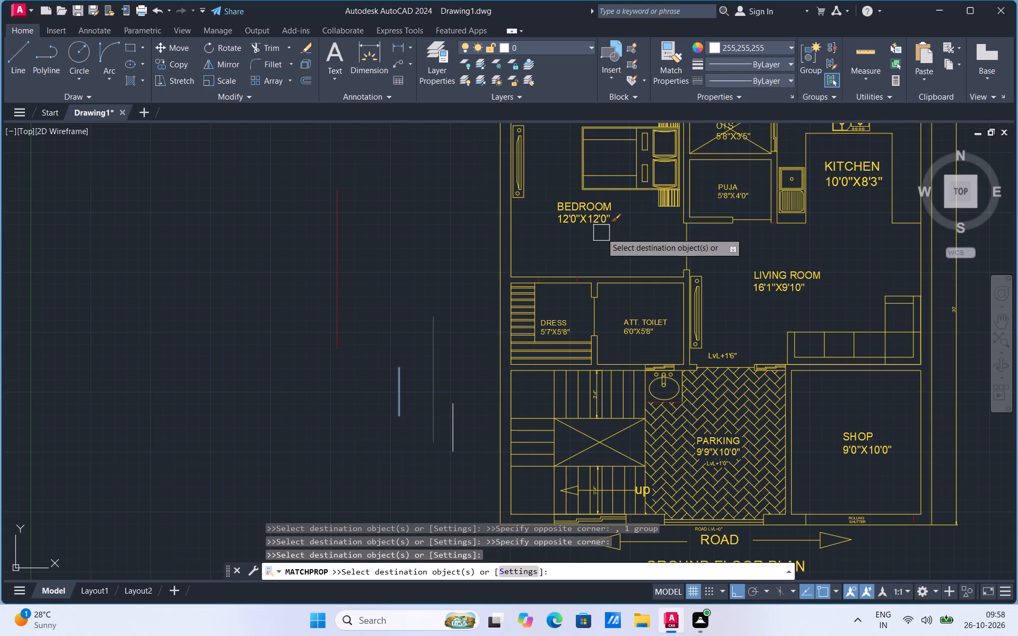
{"action": "key", "text": "Escape"}
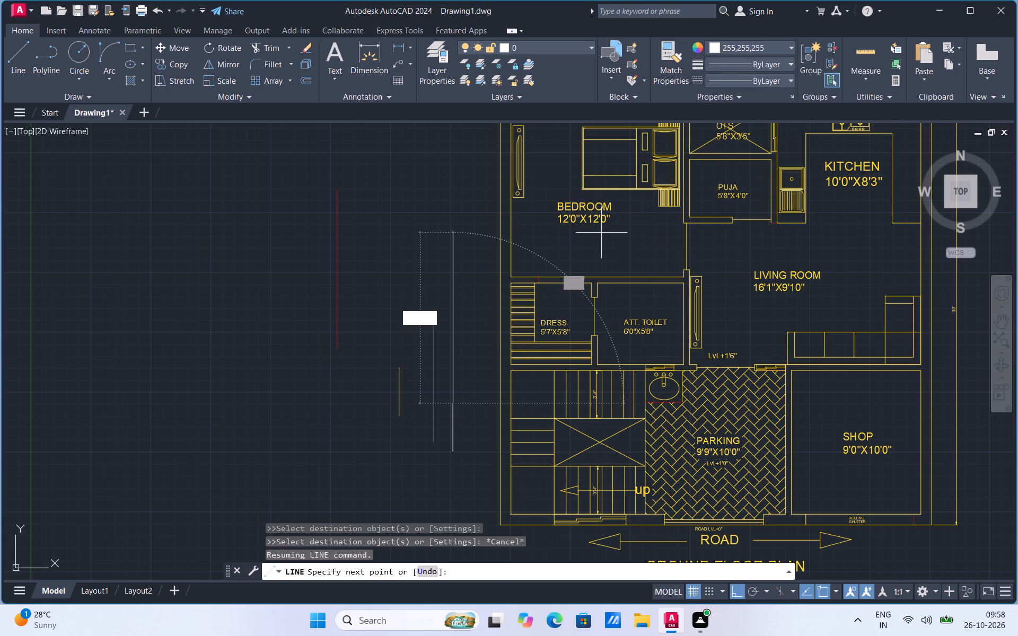
{"action": "key", "text": "Escape"}
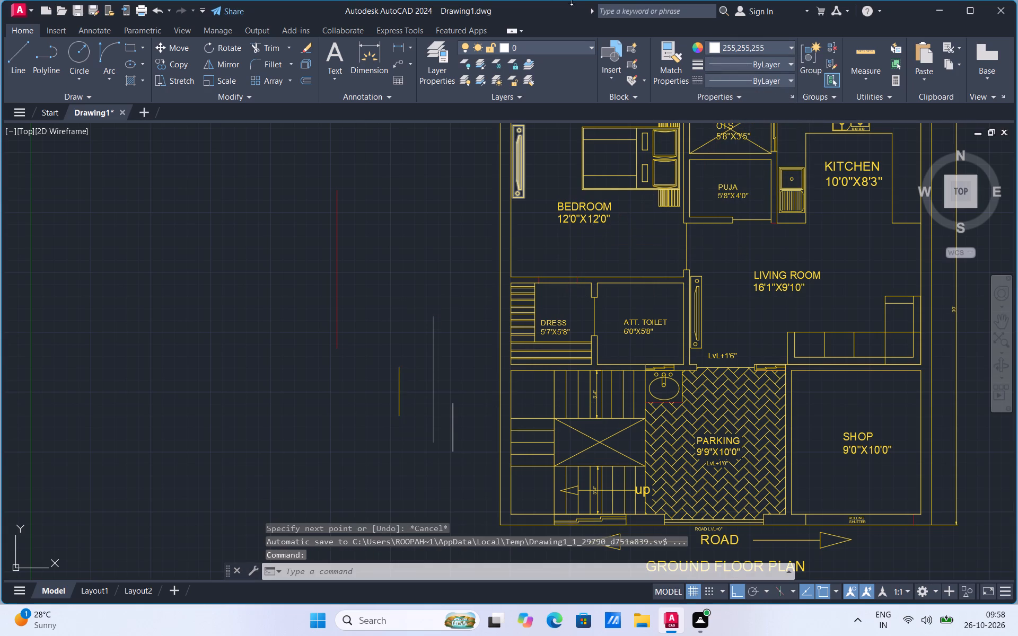
Match the white sample line's properties onto the toilet's side wall line, its door line, and the DRESS and ATT. TOILET labels.
{"action": "left_click", "coordinate": [679, 77]}
{"action": "left_click", "coordinate": [451, 433]}
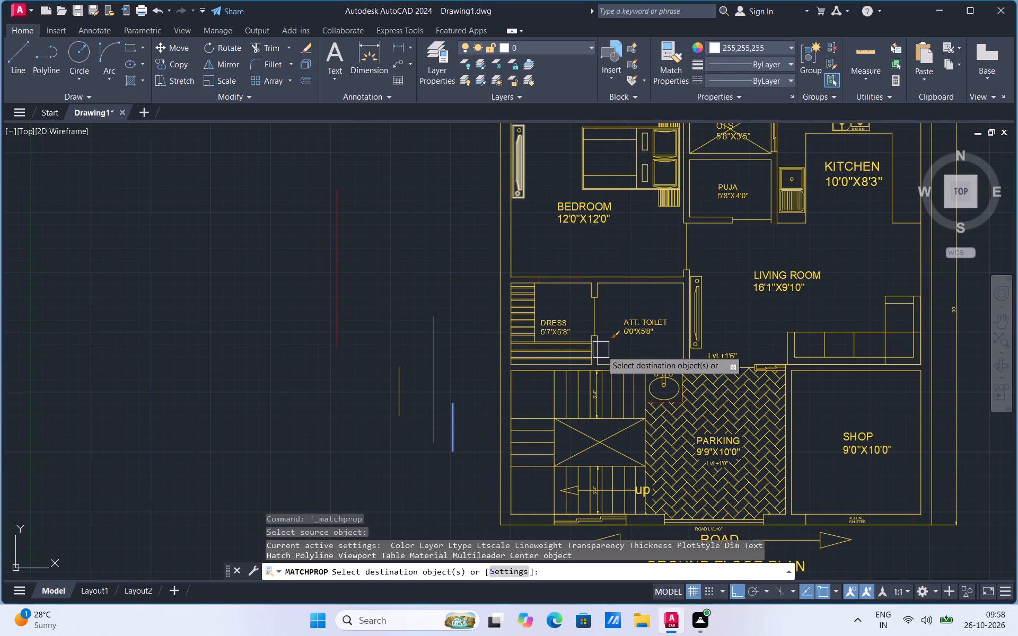
{"action": "scroll", "coordinate": [602, 352], "scroll_direction": "up", "scroll_amount": 2}
{"action": "left_click", "coordinate": [597, 349]}
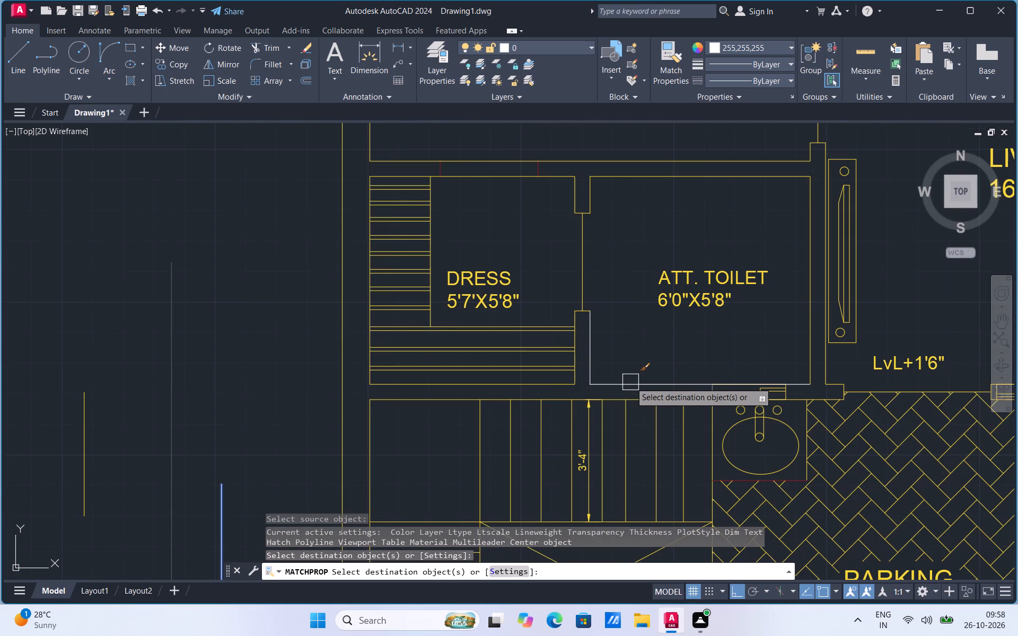
{"action": "left_click", "coordinate": [587, 297]}
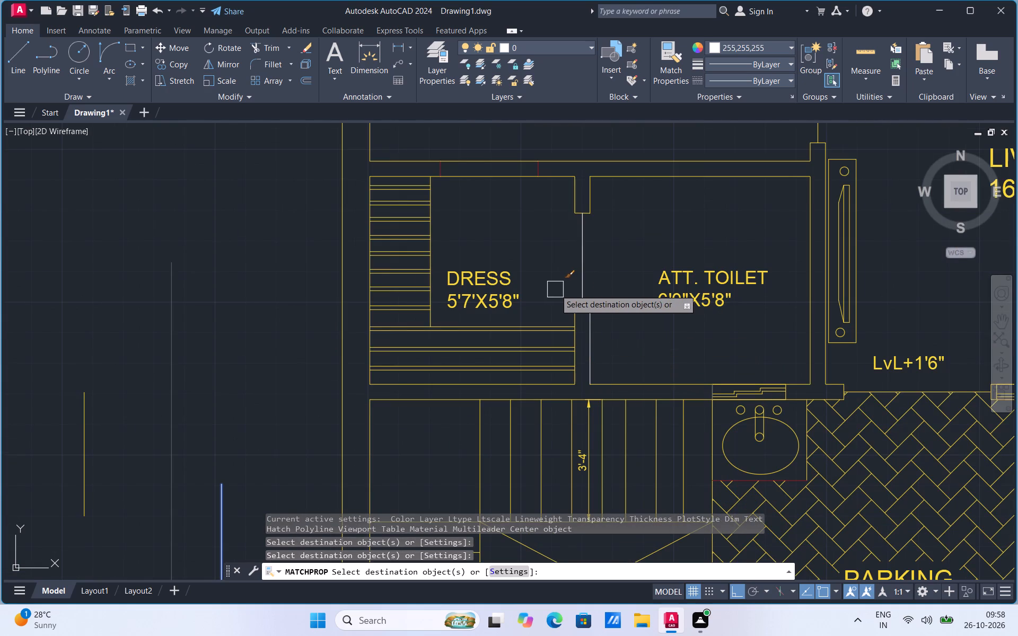
{"action": "left_click", "coordinate": [495, 303]}
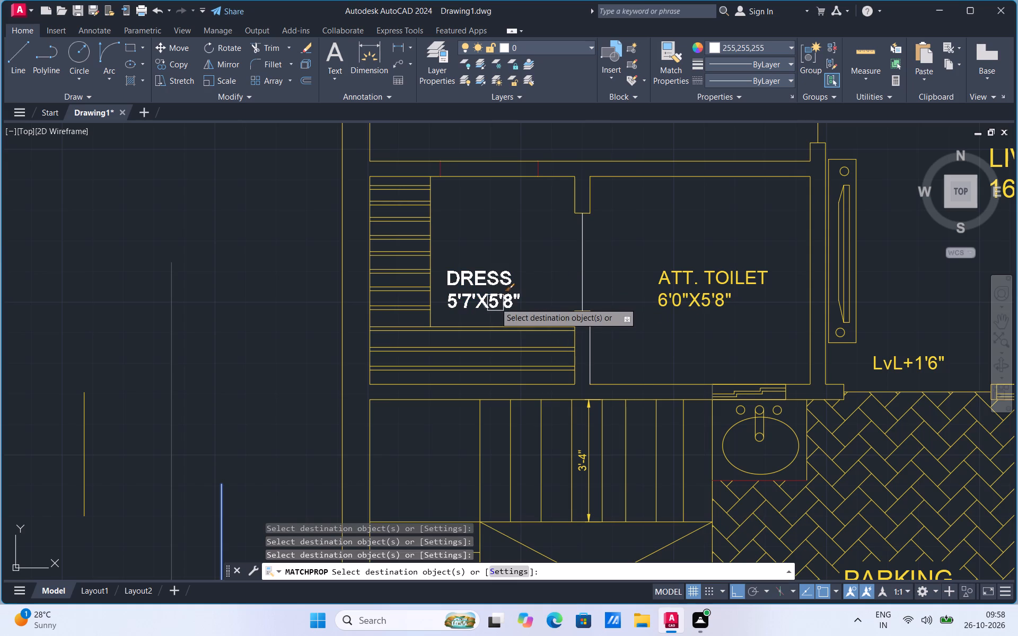
{"action": "left_click", "coordinate": [686, 271]}
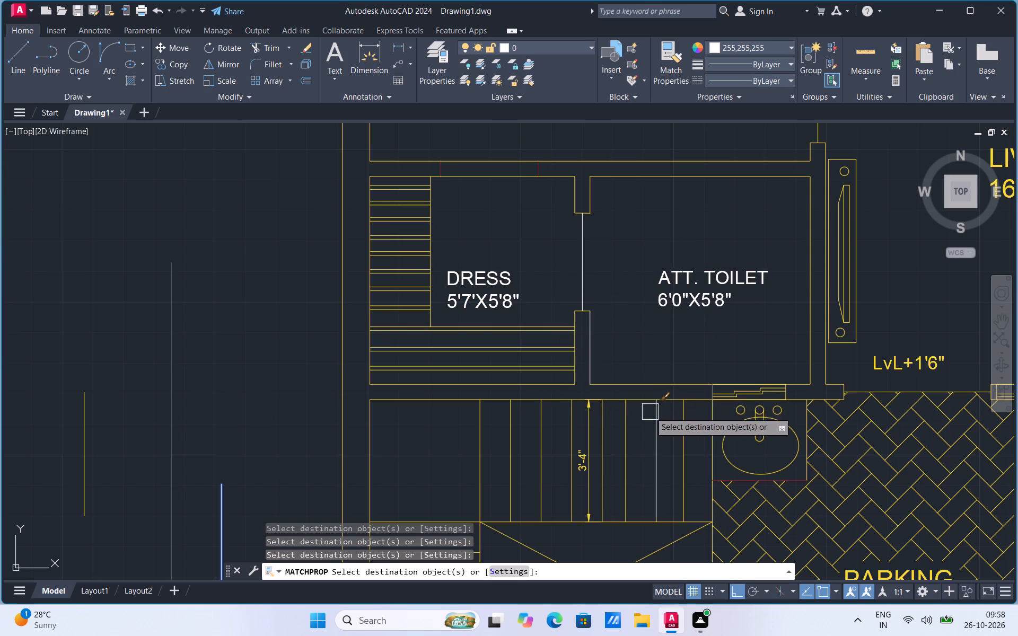
Apply the white properties to the toilet–staircase wall lines, the upper stair treads with their 3'-4" dimension, and the outer side wall.
{"action": "left_click_drag", "start_coordinate": [635, 384], "coordinate": [639, 395]}
{"action": "left_click_drag", "start_coordinate": [639, 395], "coordinate": [633, 409]}
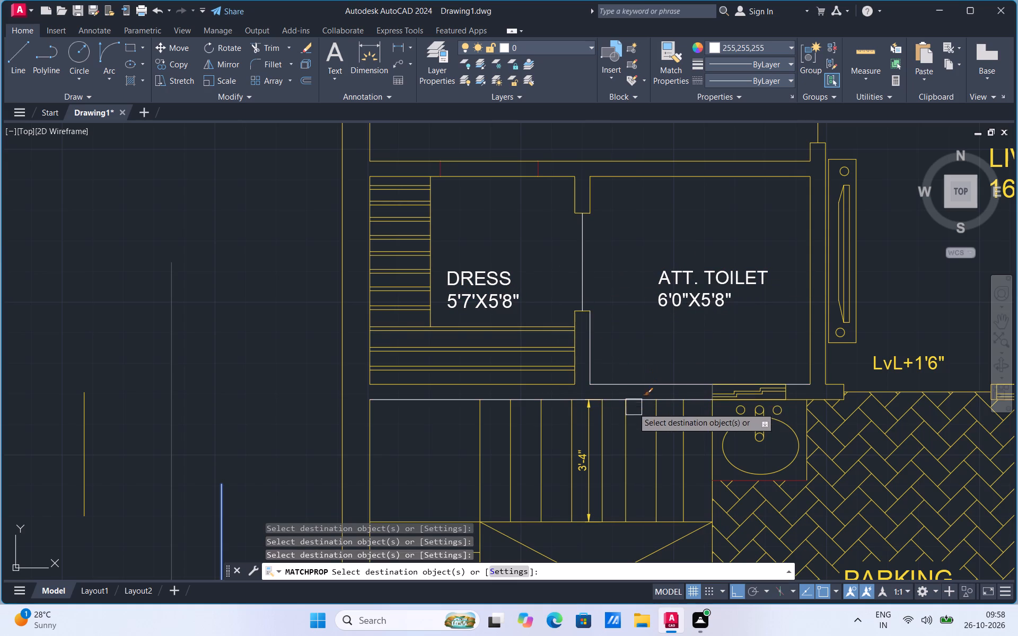
{"action": "left_click_drag", "start_coordinate": [633, 409], "coordinate": [628, 423]}
{"action": "left_click_drag", "start_coordinate": [628, 423], "coordinate": [603, 423]}
{"action": "left_click", "coordinate": [603, 423]}
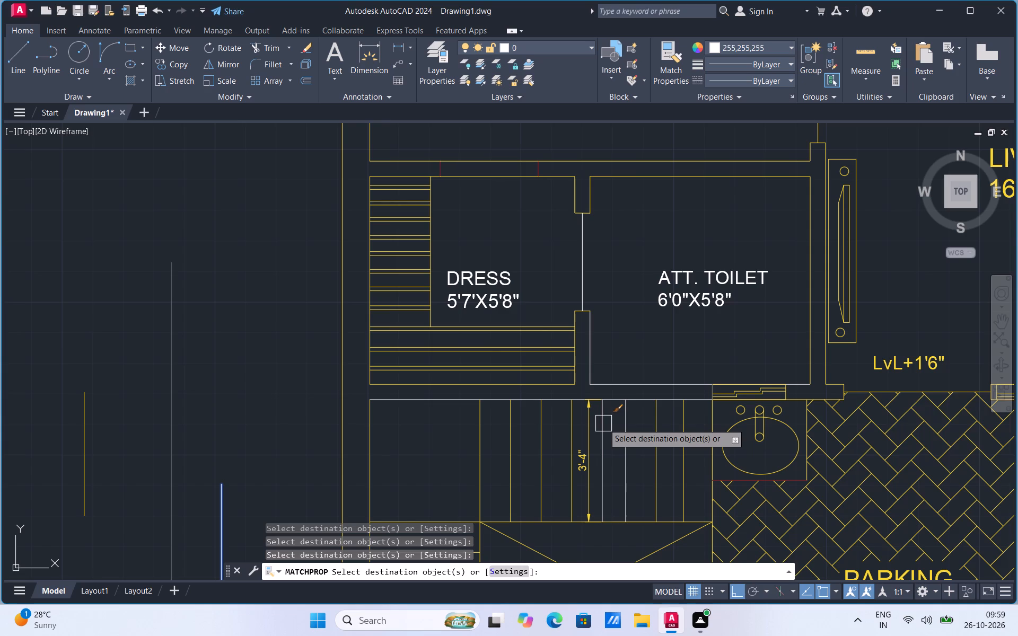
{"action": "left_click", "coordinate": [580, 434]}
{"action": "left_click_drag", "start_coordinate": [590, 430], "coordinate": [542, 445]}
{"action": "left_click", "coordinate": [542, 445]}
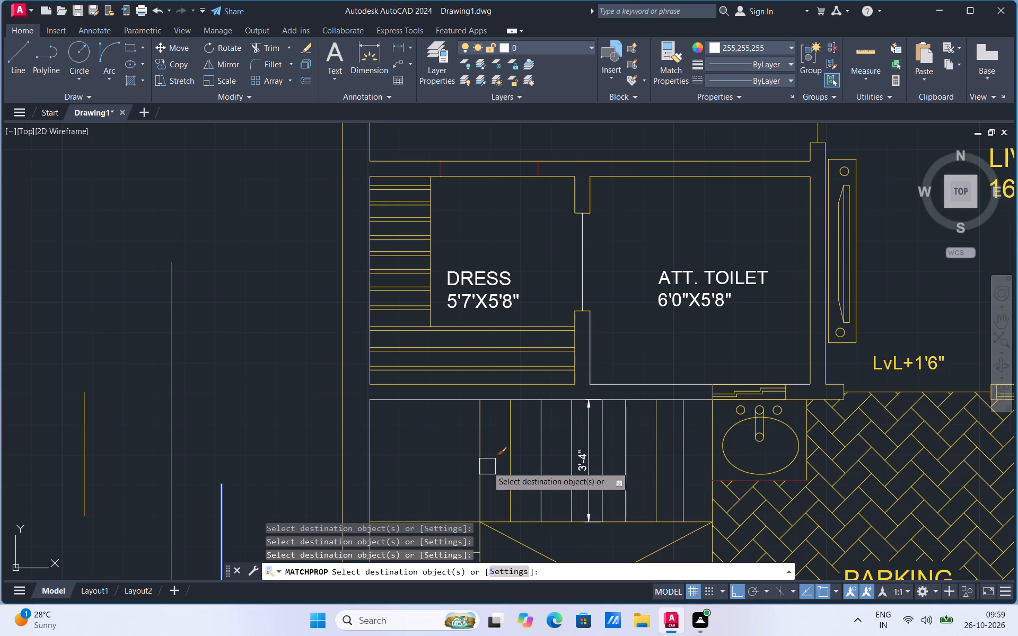
{"action": "left_click_drag", "start_coordinate": [503, 444], "coordinate": [482, 446]}
{"action": "left_click_drag", "start_coordinate": [482, 446], "coordinate": [371, 461]}
{"action": "left_click_drag", "start_coordinate": [371, 461], "coordinate": [341, 457]}
{"action": "left_click_drag", "start_coordinate": [341, 457], "coordinate": [592, 194]}
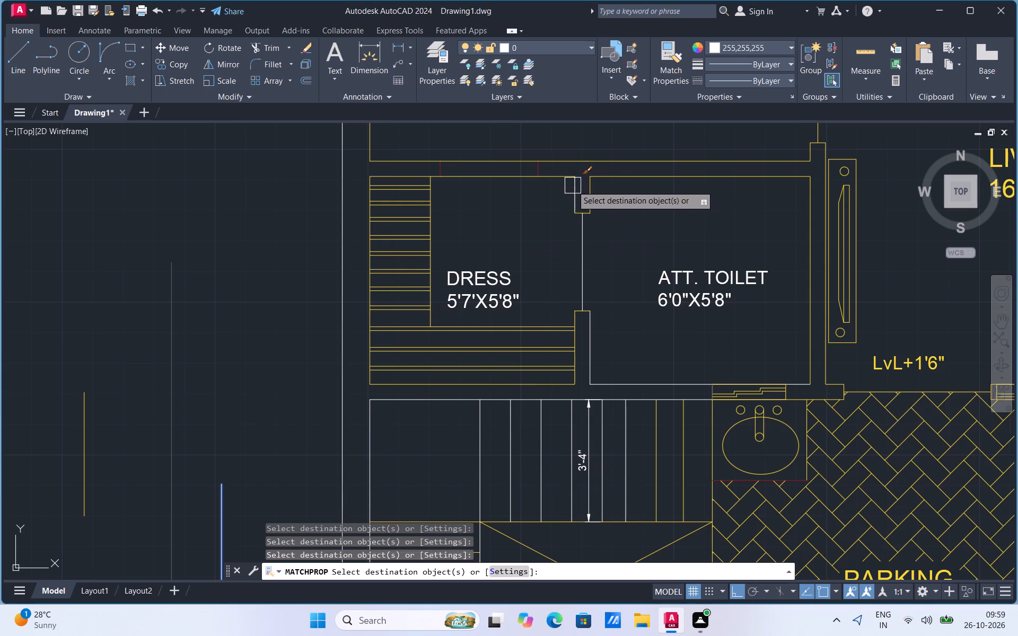
Apply the white properties to the wall lines between the bedroom and the DRESS and ATT. TOILET rooms, including the upper door stub.
{"action": "left_click_drag", "start_coordinate": [567, 183], "coordinate": [545, 180]}
{"action": "left_click", "coordinate": [545, 180]}
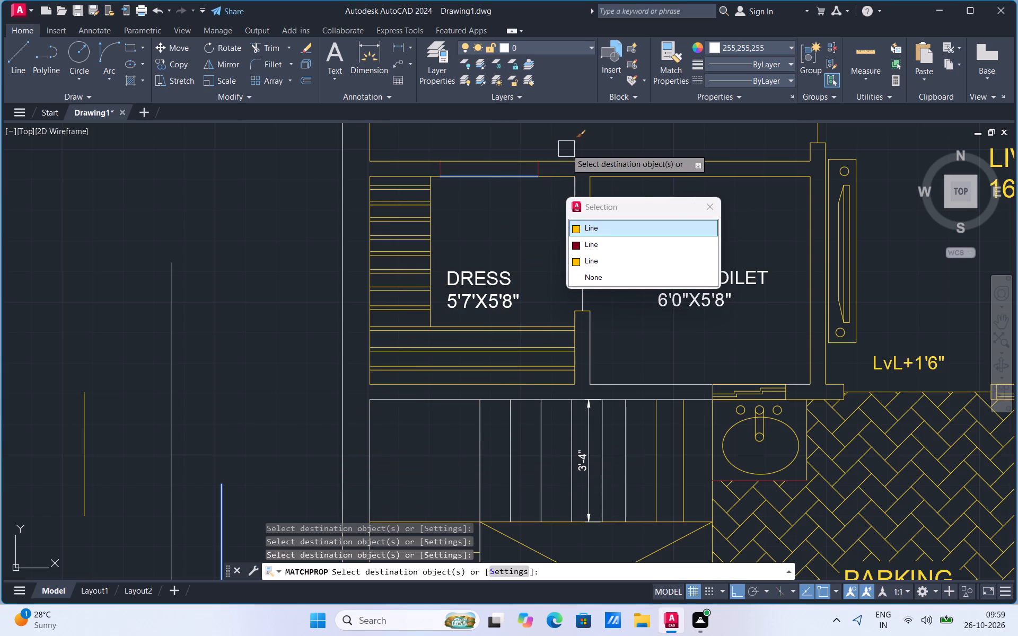
{"action": "left_click_drag", "start_coordinate": [563, 160], "coordinate": [555, 170]}
{"action": "left_click_drag", "start_coordinate": [555, 170], "coordinate": [625, 180]}
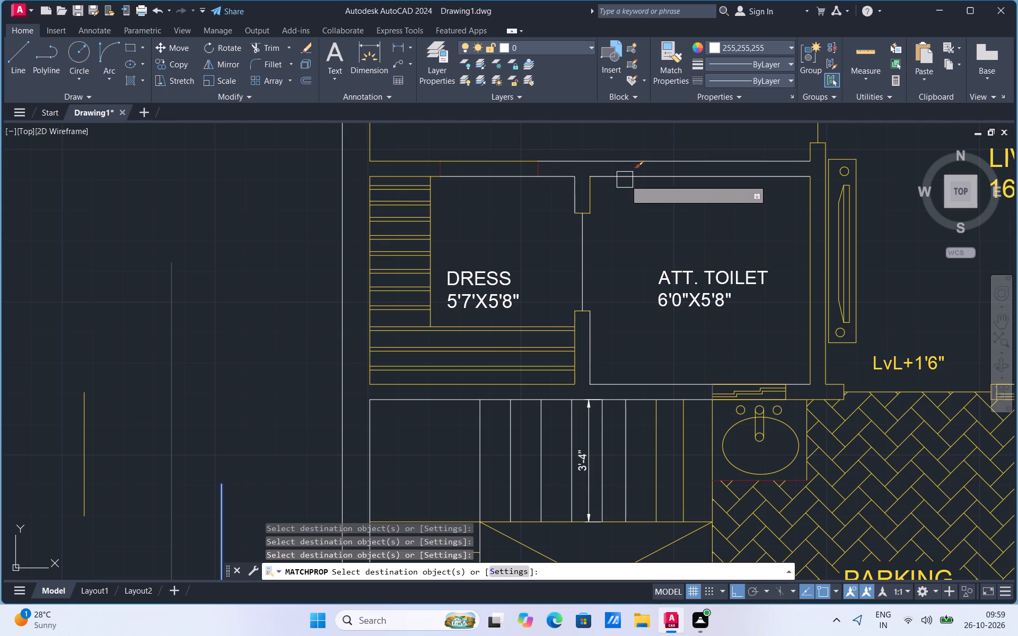
{"action": "left_click_drag", "start_coordinate": [625, 180], "coordinate": [619, 176]}
{"action": "left_click_drag", "start_coordinate": [619, 176], "coordinate": [601, 180]}
{"action": "left_click", "coordinate": [601, 180]}
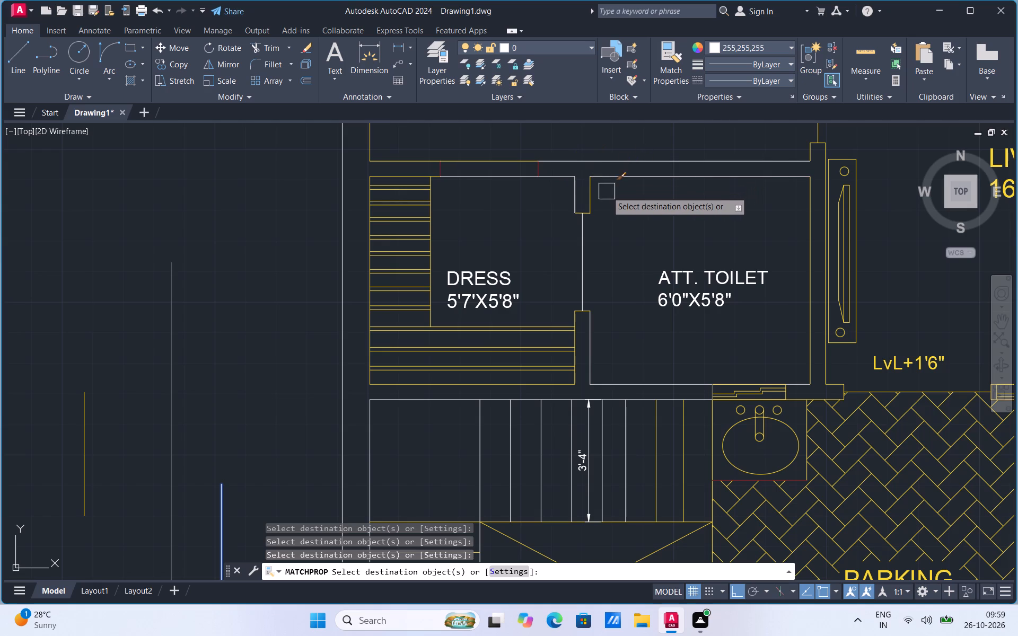
{"action": "left_click_drag", "start_coordinate": [592, 195], "coordinate": [590, 213]}
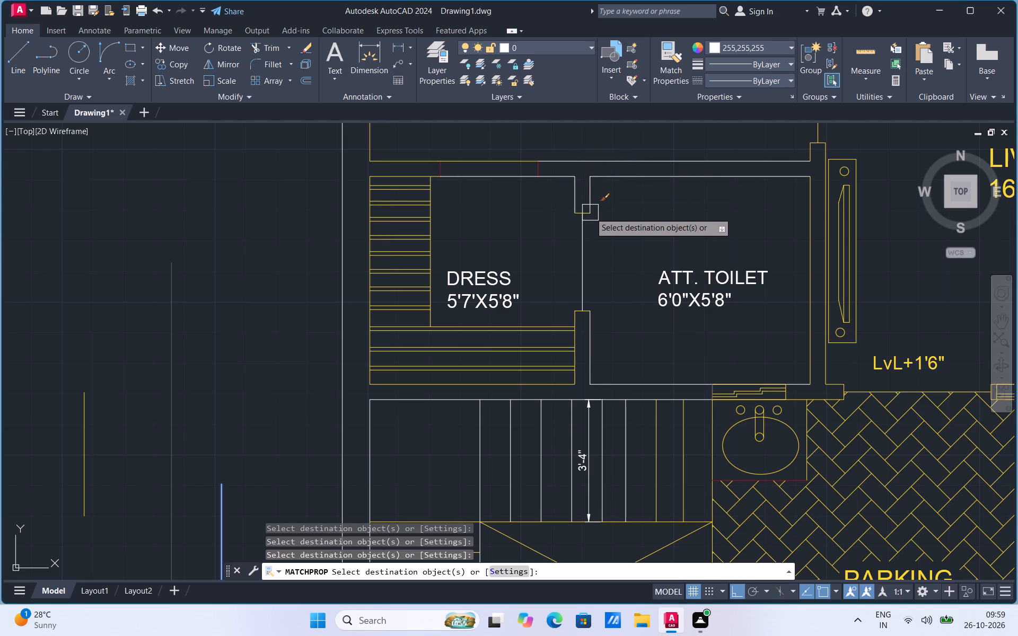
{"action": "left_click", "coordinate": [592, 214]}
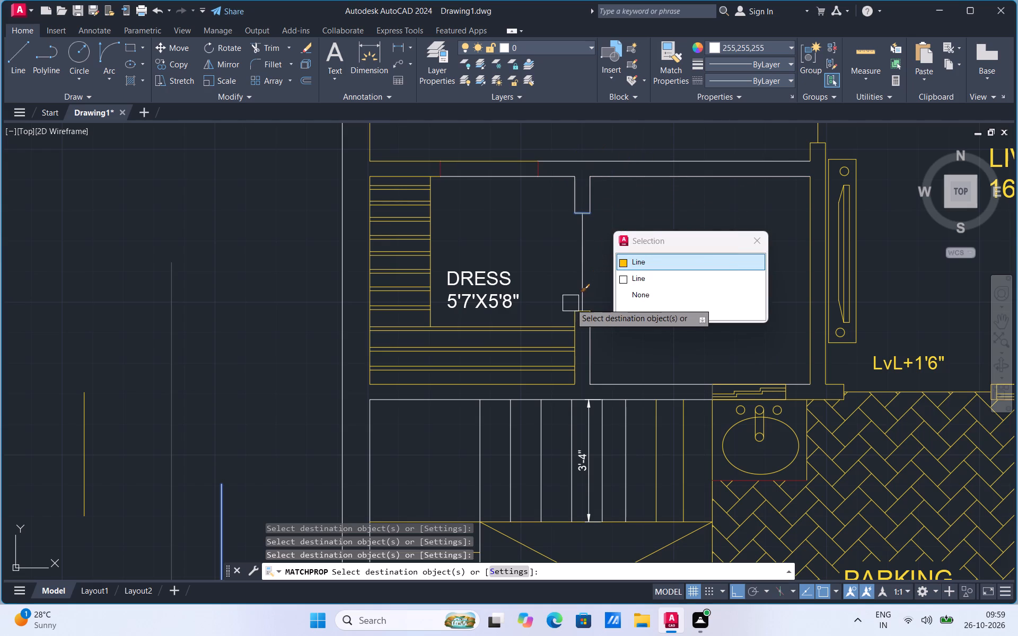
Apply the white properties to the lower door stub and the horizontal shelf and wall lines along the bottom of the DRESS room.
{"action": "left_click_drag", "start_coordinate": [571, 307], "coordinate": [562, 322]}
{"action": "left_click", "coordinate": [562, 322]}
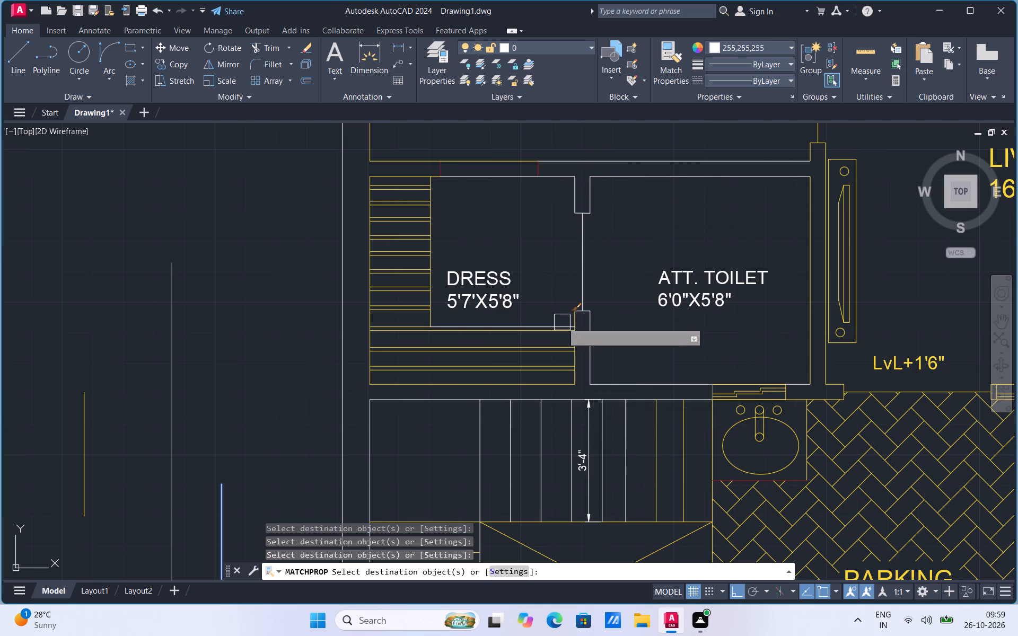
{"action": "left_click_drag", "start_coordinate": [558, 326], "coordinate": [550, 341]}
{"action": "left_click_drag", "start_coordinate": [550, 341], "coordinate": [549, 343]}
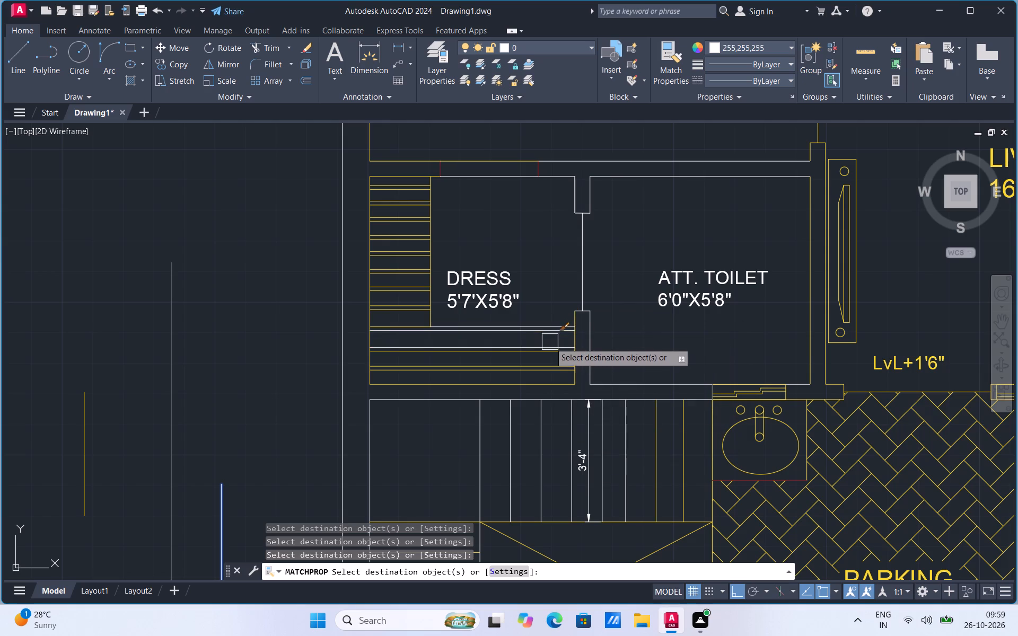
{"action": "left_click_drag", "start_coordinate": [549, 343], "coordinate": [548, 347]}
{"action": "left_click_drag", "start_coordinate": [548, 347], "coordinate": [543, 362]}
{"action": "left_click_drag", "start_coordinate": [543, 362], "coordinate": [528, 383]}
{"action": "left_click", "coordinate": [528, 383]}
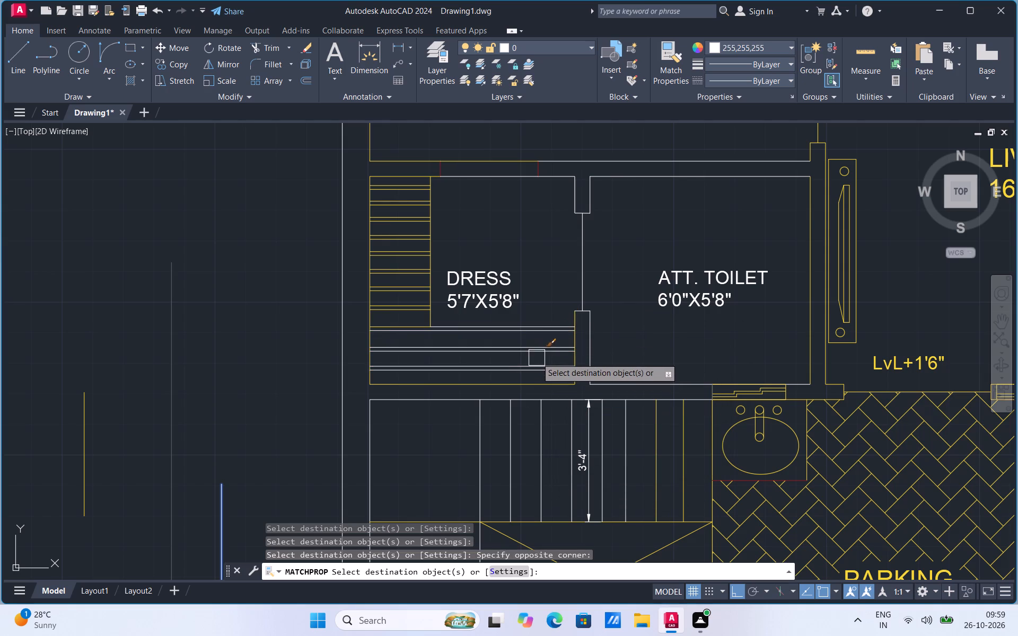
{"action": "left_click_drag", "start_coordinate": [528, 379], "coordinate": [575, 328]}
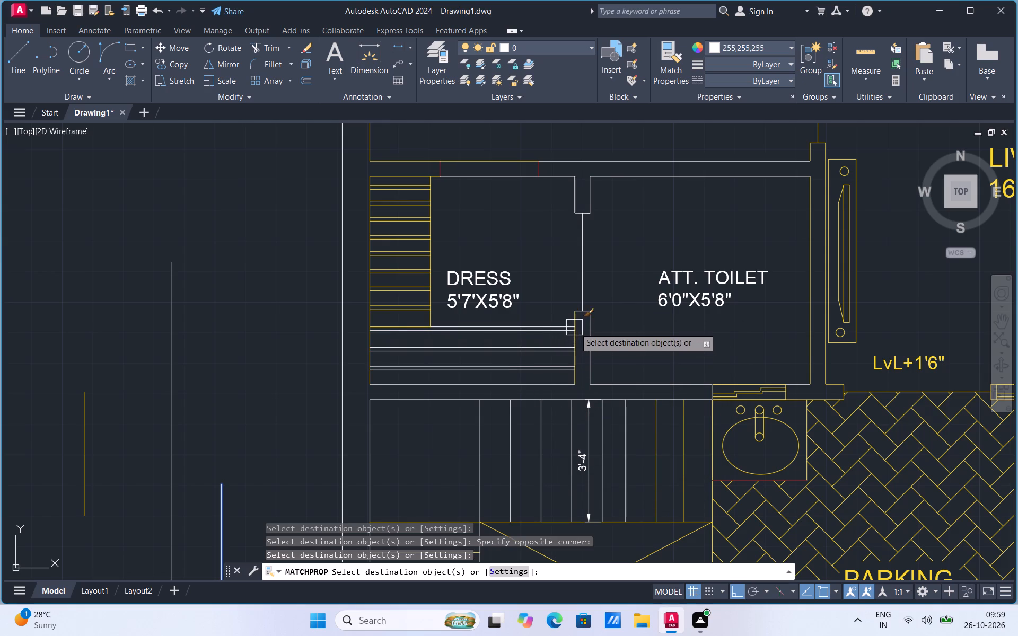
{"action": "left_click_drag", "start_coordinate": [575, 328], "coordinate": [685, 378]}
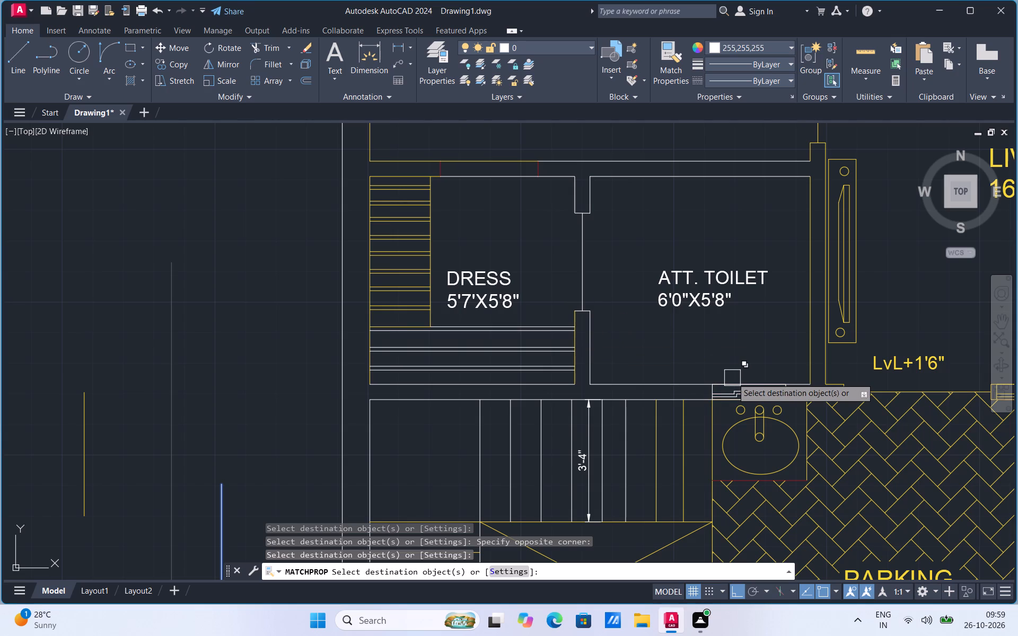
Apply the white properties to the bedroom's TV unit, bed, BEDROOM label and surrounding inner wall lines.
{"action": "scroll", "coordinate": [729, 367], "scroll_direction": "down", "scroll_amount": 2}
{"action": "scroll", "coordinate": [625, 372], "scroll_direction": "down", "scroll_amount": 1}
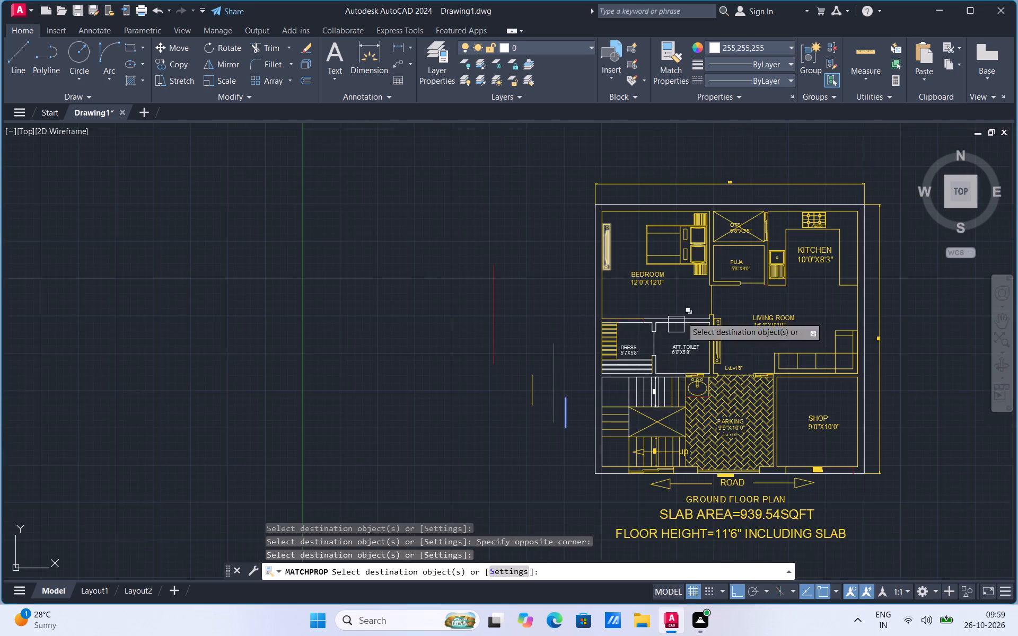
{"action": "scroll", "coordinate": [726, 247], "scroll_direction": "up", "scroll_amount": 2}
{"action": "scroll", "coordinate": [554, 338], "scroll_direction": "down", "scroll_amount": 1}
{"action": "scroll", "coordinate": [626, 264], "scroll_direction": "up", "scroll_amount": 2}
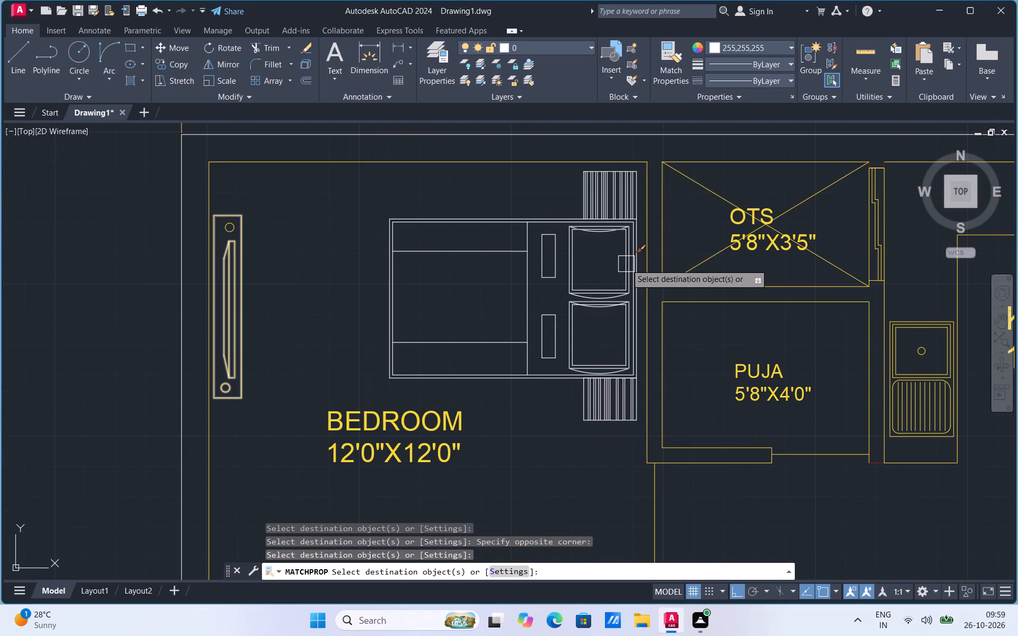
{"action": "left_click_drag", "start_coordinate": [242, 349], "coordinate": [210, 451]}
{"action": "left_click", "coordinate": [210, 451]}
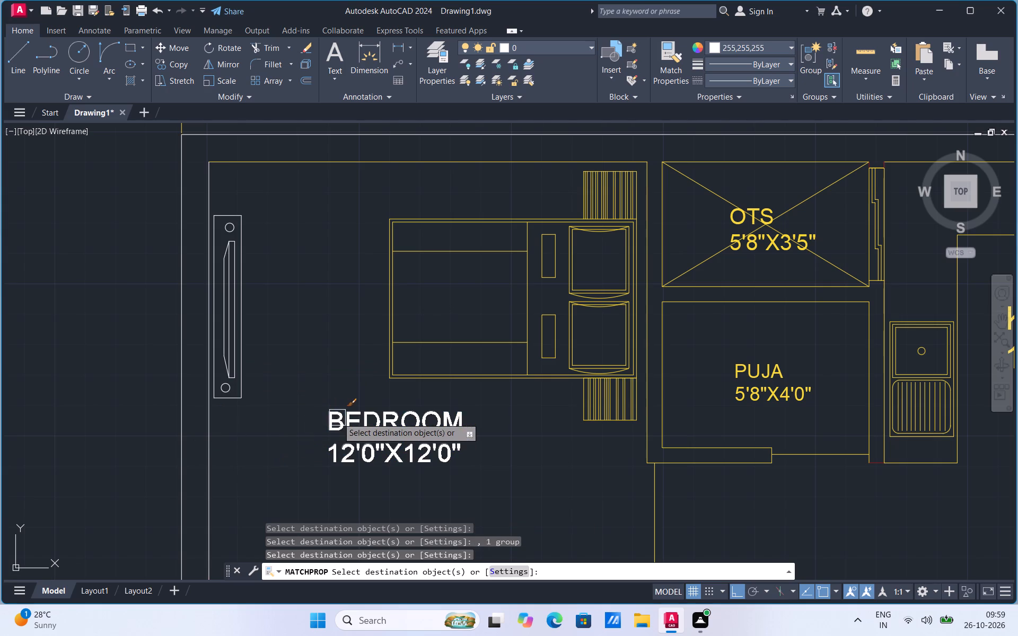
{"action": "left_click", "coordinate": [338, 418]}
{"action": "left_click", "coordinate": [403, 346]}
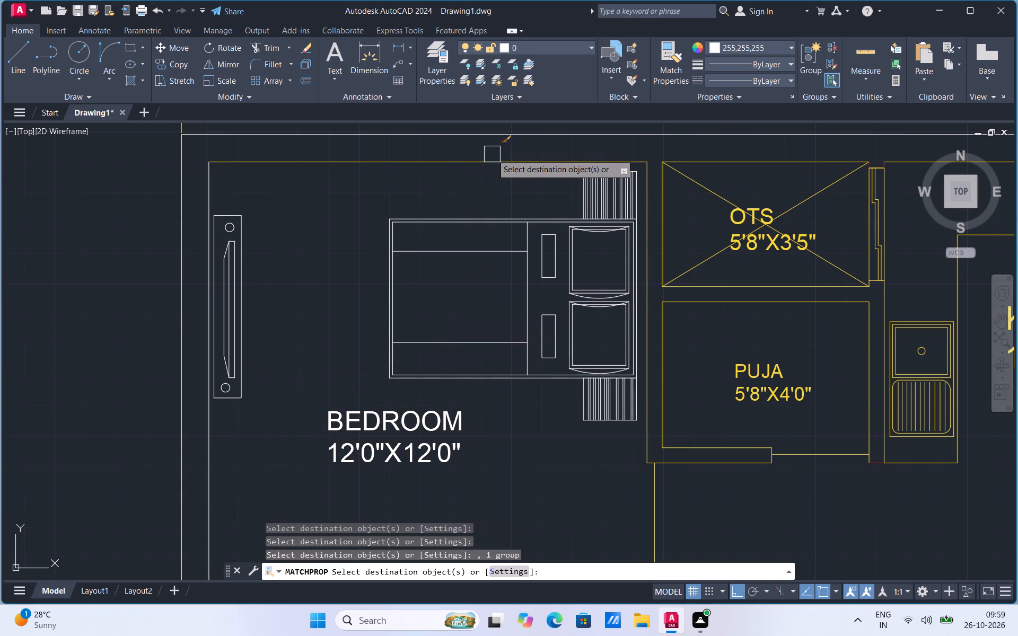
{"action": "left_click_drag", "start_coordinate": [490, 162], "coordinate": [644, 219]}
{"action": "left_click", "coordinate": [644, 219]}
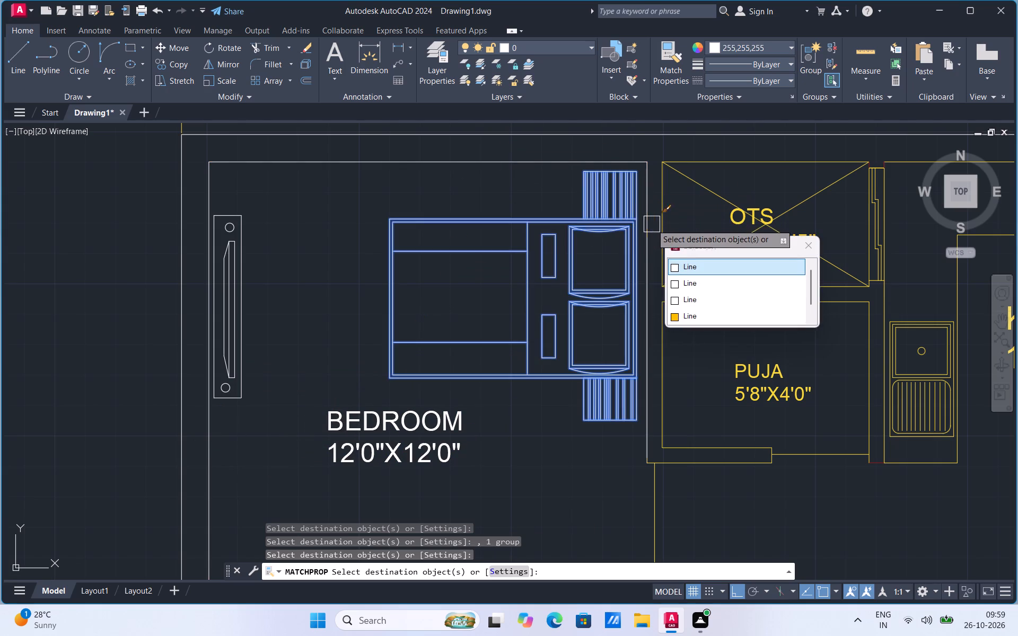
{"action": "left_click_drag", "start_coordinate": [650, 231], "coordinate": [666, 221]}
Apply the white properties to the OTS outline, its crossing diagonals and its label.
{"action": "left_click_drag", "start_coordinate": [666, 221], "coordinate": [714, 188]}
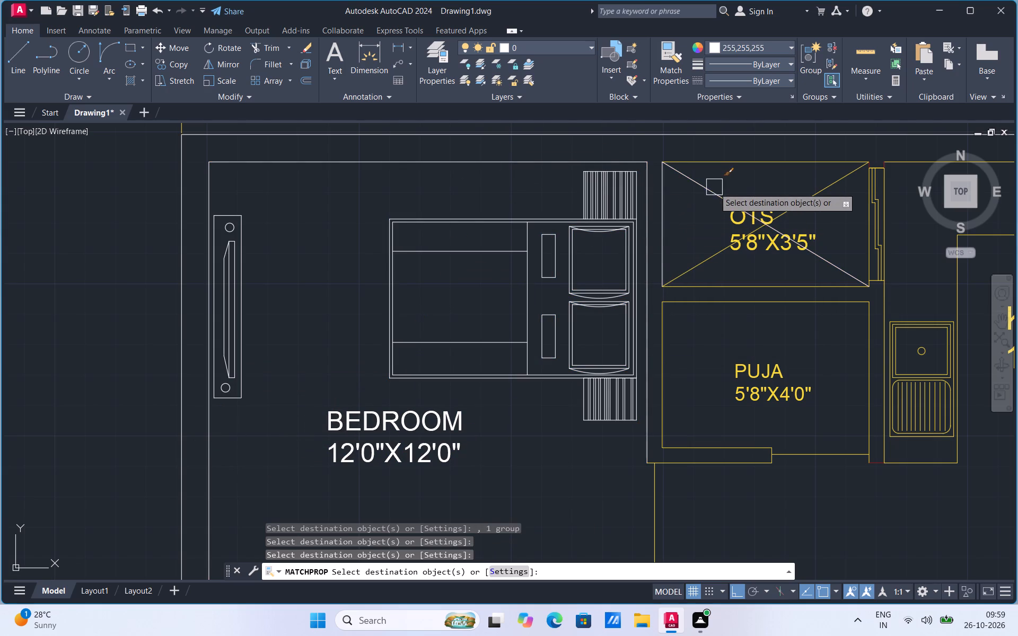
{"action": "left_click_drag", "start_coordinate": [714, 188], "coordinate": [707, 200]}
{"action": "left_click_drag", "start_coordinate": [712, 195], "coordinate": [739, 166]}
{"action": "left_click_drag", "start_coordinate": [739, 166], "coordinate": [743, 167]}
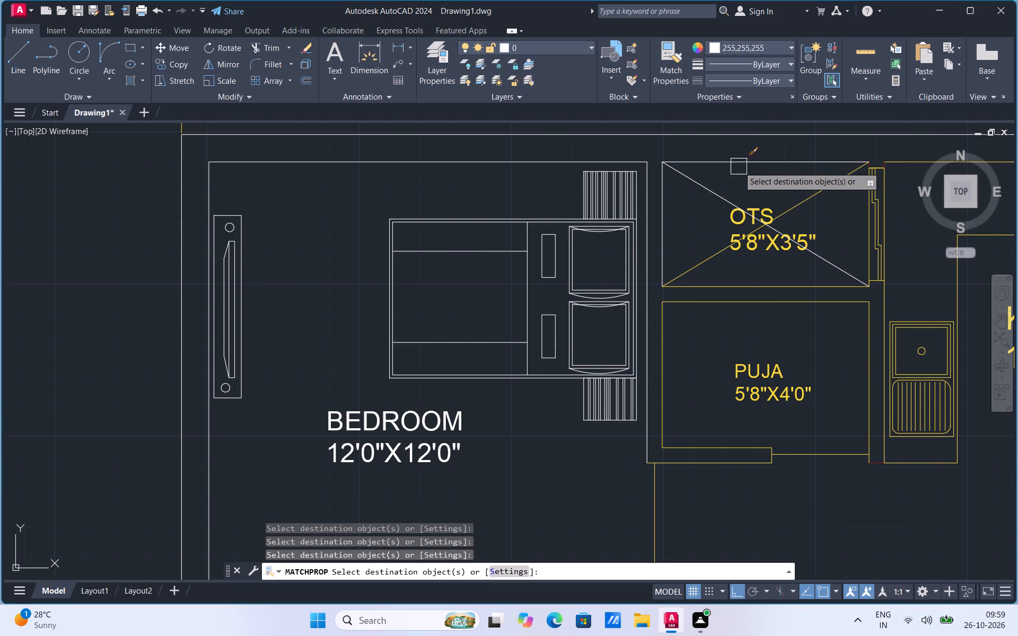
{"action": "left_click_drag", "start_coordinate": [743, 167], "coordinate": [831, 204]}
{"action": "left_click_drag", "start_coordinate": [816, 192], "coordinate": [774, 248]}
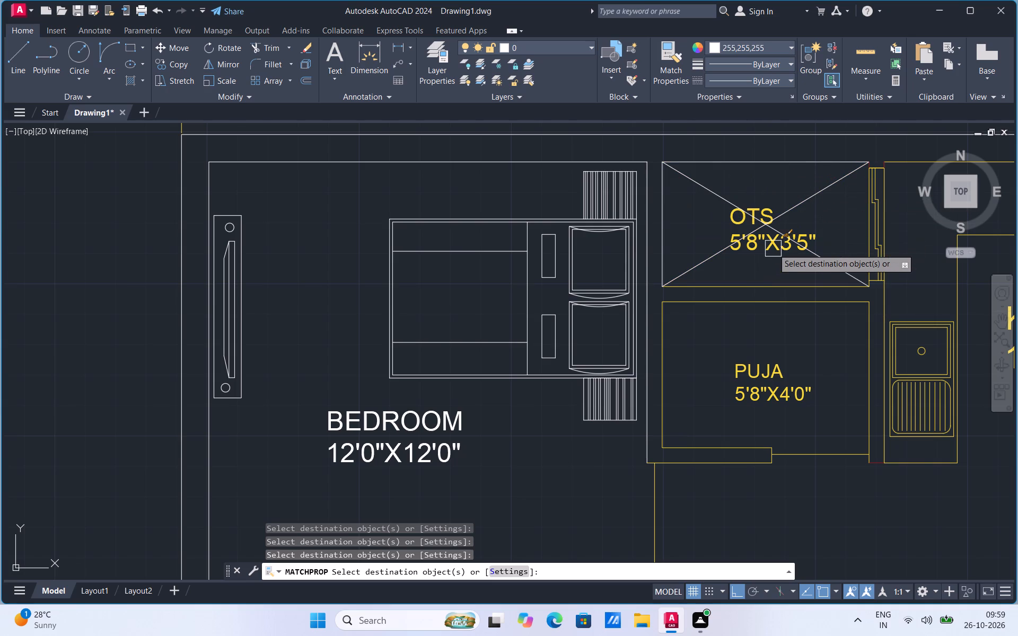
{"action": "left_click_drag", "start_coordinate": [774, 248], "coordinate": [776, 243]}
{"action": "left_click_drag", "start_coordinate": [776, 243], "coordinate": [743, 282]}
{"action": "left_click_drag", "start_coordinate": [743, 282], "coordinate": [732, 299]}
Apply the white properties to the PUJA room's walls, label and door line, and to the adjoining bedroom door line.
{"action": "left_click_drag", "start_coordinate": [732, 299], "coordinate": [666, 348]}
{"action": "left_click_drag", "start_coordinate": [666, 348], "coordinate": [758, 374]}
{"action": "left_click", "coordinate": [758, 374]}
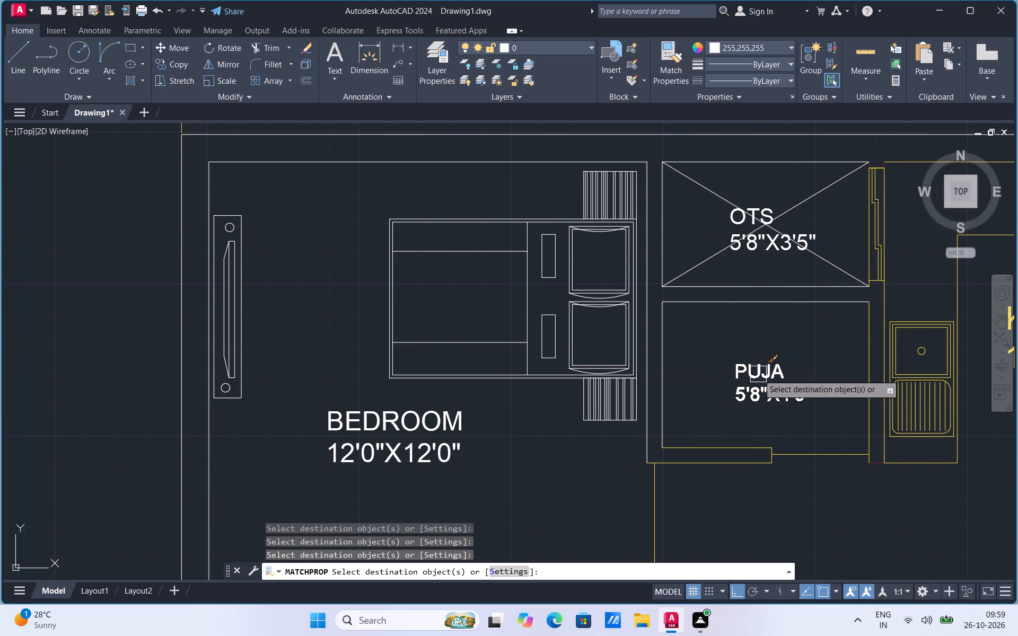
{"action": "left_click_drag", "start_coordinate": [717, 445], "coordinate": [712, 457]}
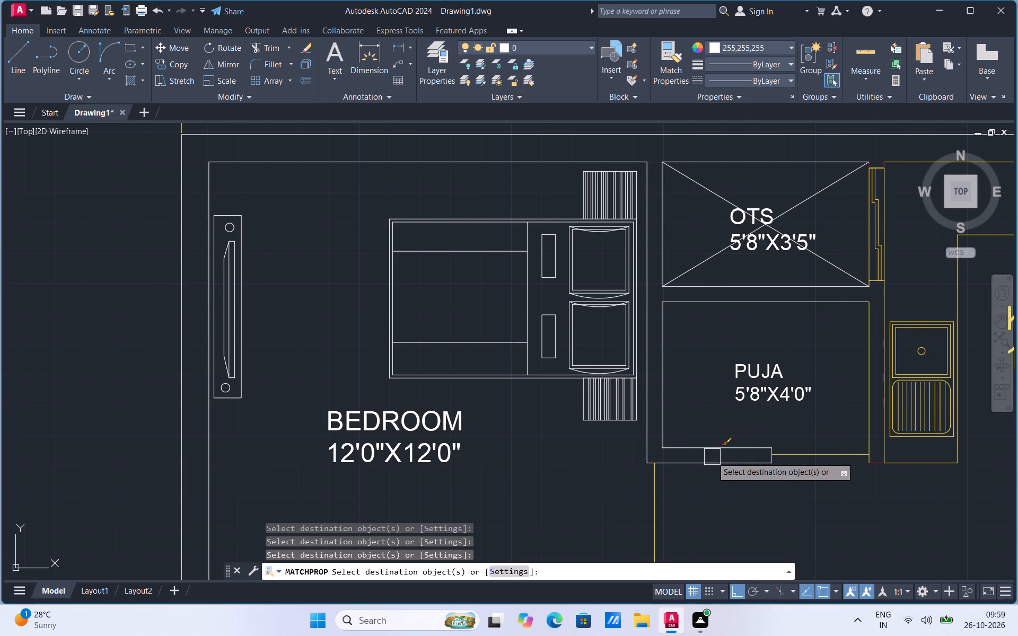
{"action": "left_click_drag", "start_coordinate": [712, 457], "coordinate": [664, 524]}
{"action": "left_click", "coordinate": [664, 524]}
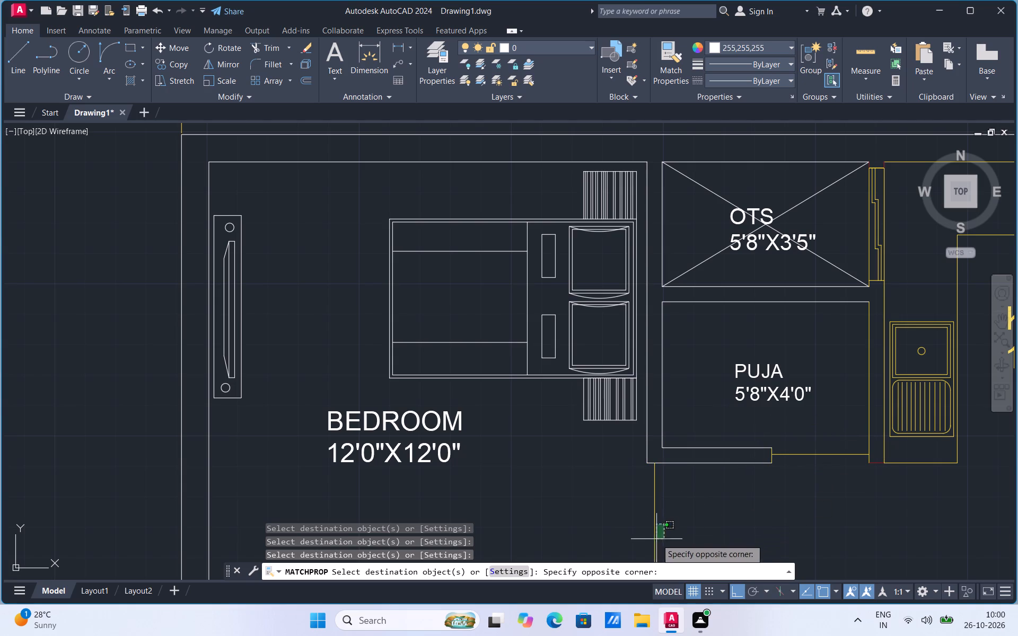
{"action": "left_click_drag", "start_coordinate": [643, 540], "coordinate": [807, 453]}
{"action": "left_click", "coordinate": [807, 453]}
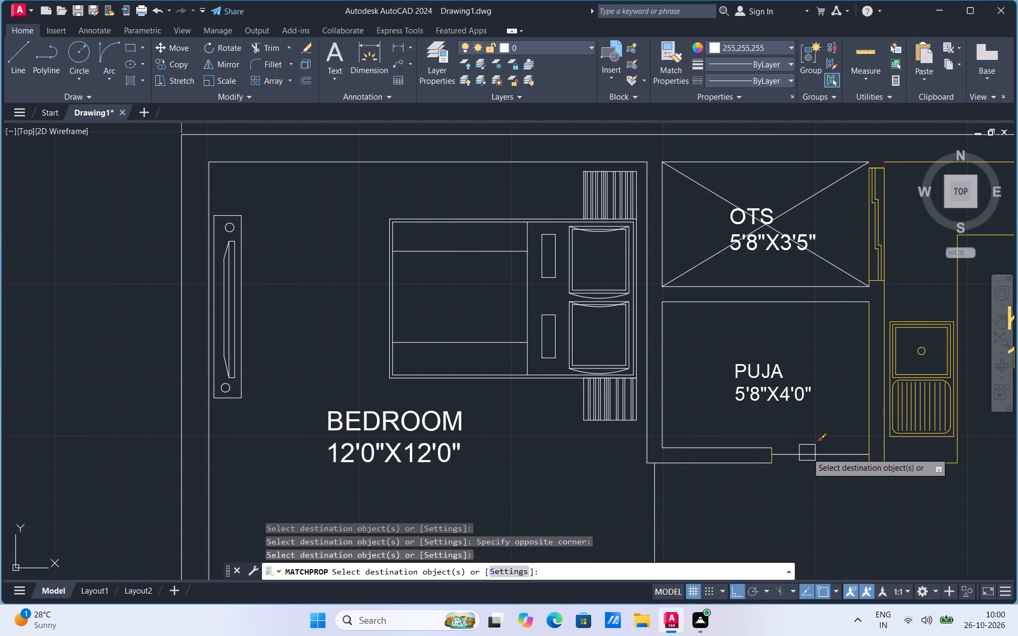
{"action": "left_click", "coordinate": [771, 452]}
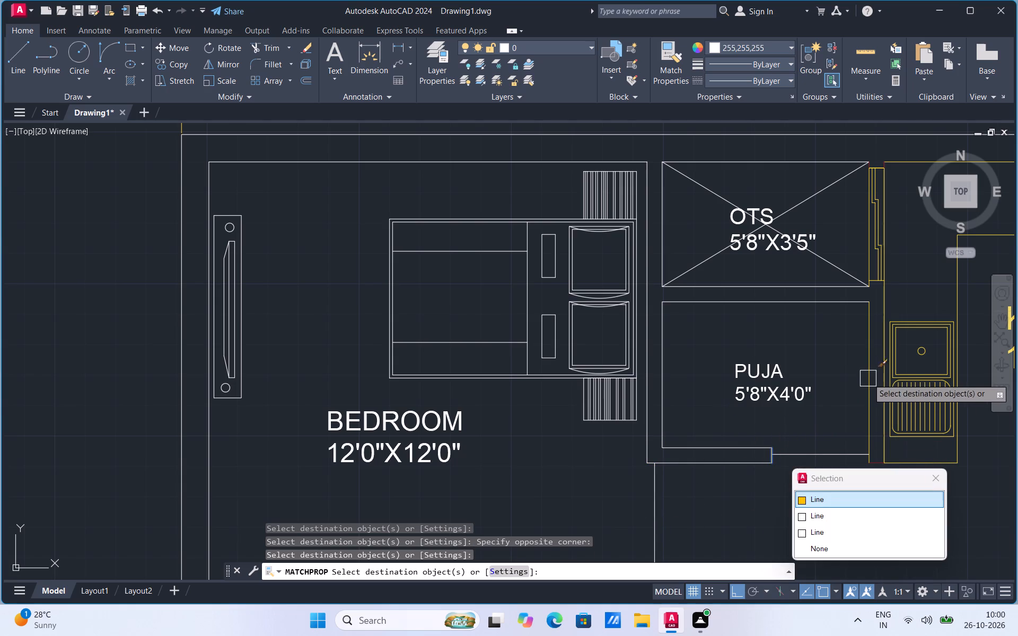
{"action": "left_click_drag", "start_coordinate": [872, 379], "coordinate": [884, 325]}
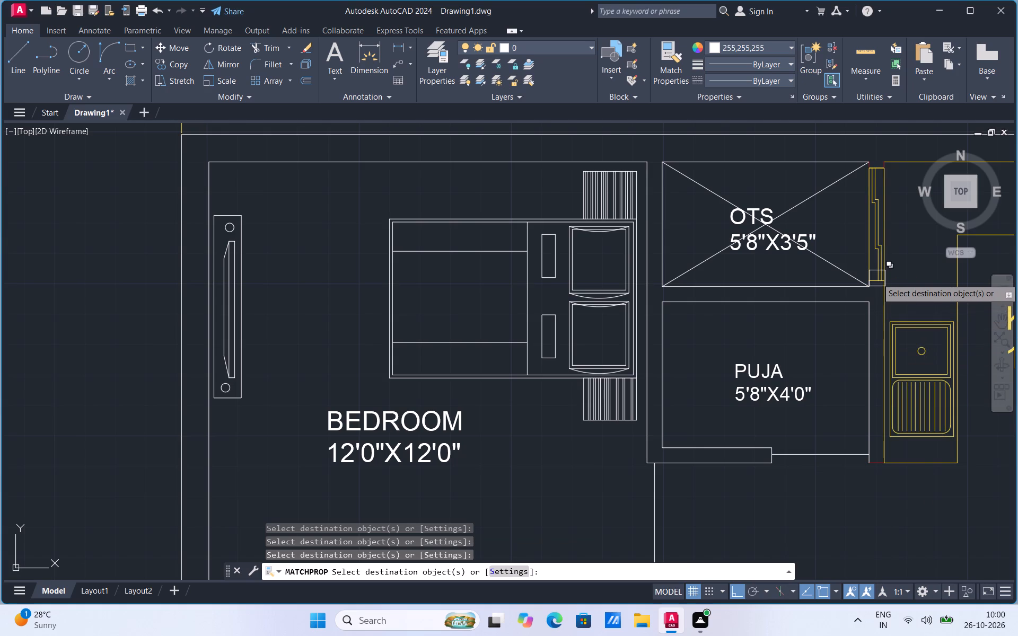
Apply the white properties to the kitchen's counter edges, sink, side and top wall lines, and the window beside the OTS.
{"action": "scroll", "coordinate": [386, 363], "scroll_direction": "down", "scroll_amount": 1}
{"action": "scroll", "coordinate": [760, 308], "scroll_direction": "up", "scroll_amount": 1}
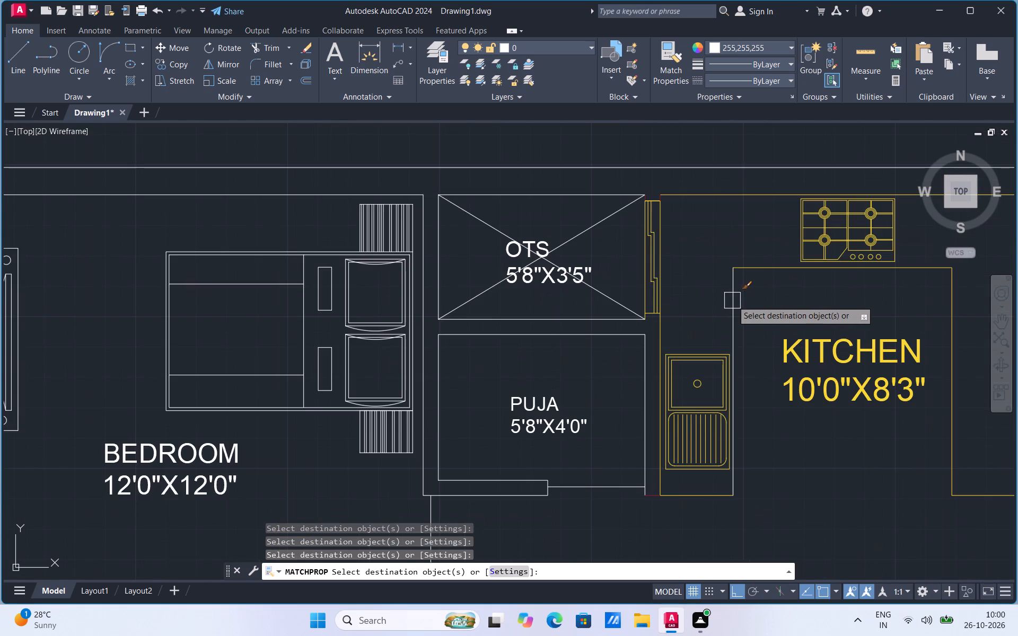
{"action": "left_click", "coordinate": [732, 301]}
{"action": "left_click", "coordinate": [761, 272]}
{"action": "left_click", "coordinate": [692, 354]}
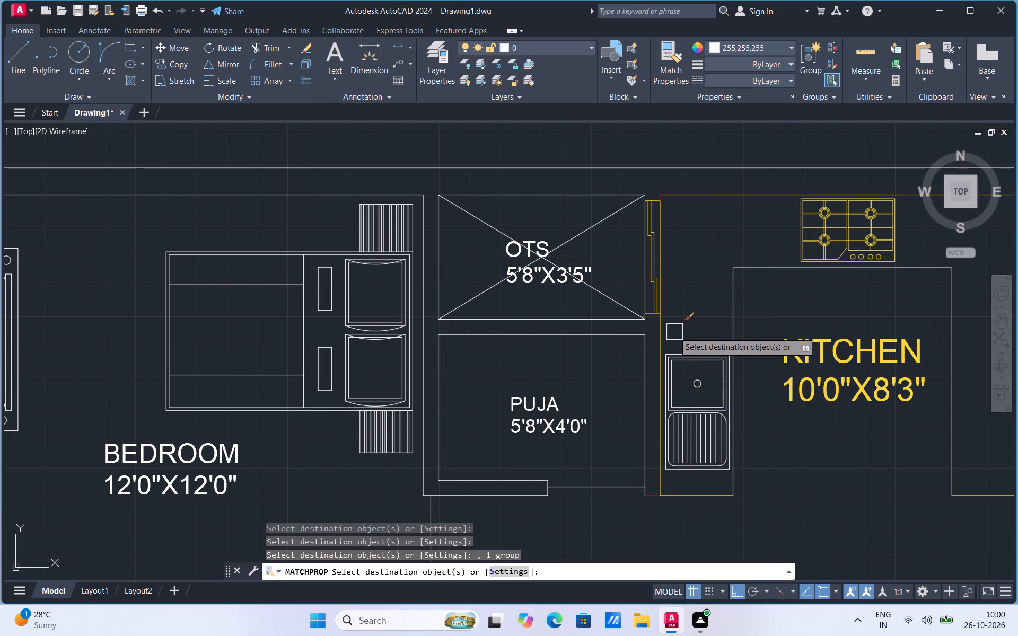
{"action": "left_click", "coordinate": [666, 330]}
{"action": "left_click", "coordinate": [656, 294]}
{"action": "left_click", "coordinate": [686, 198]}
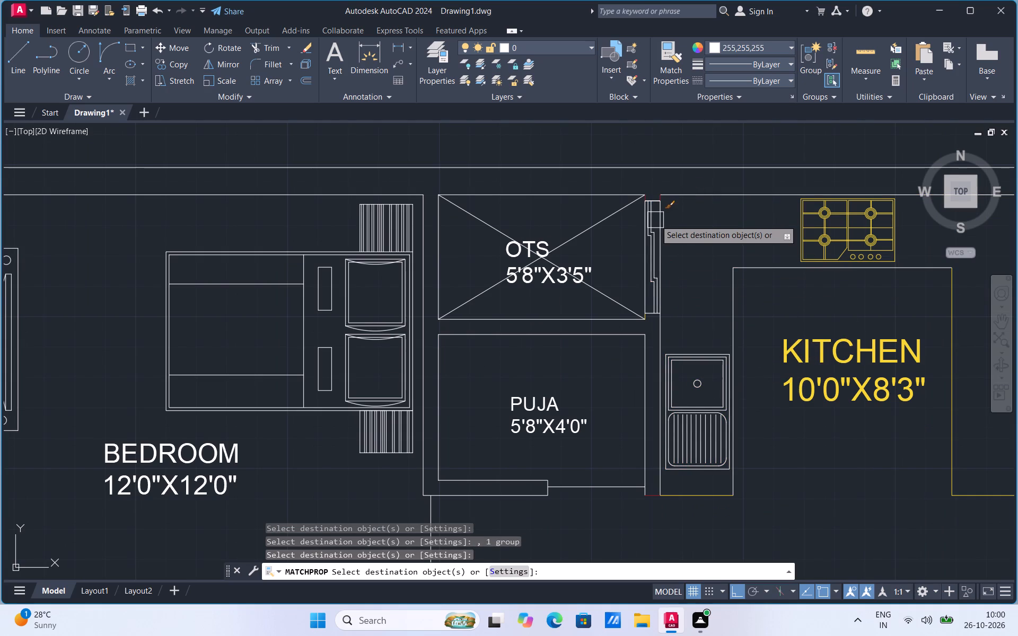
Apply the white properties to the two short wall lines above the window between the OTS and the kitchen.
{"action": "scroll", "coordinate": [655, 220], "scroll_direction": "up", "scroll_amount": 3}
{"action": "scroll", "coordinate": [600, 313], "scroll_direction": "down", "scroll_amount": 1}
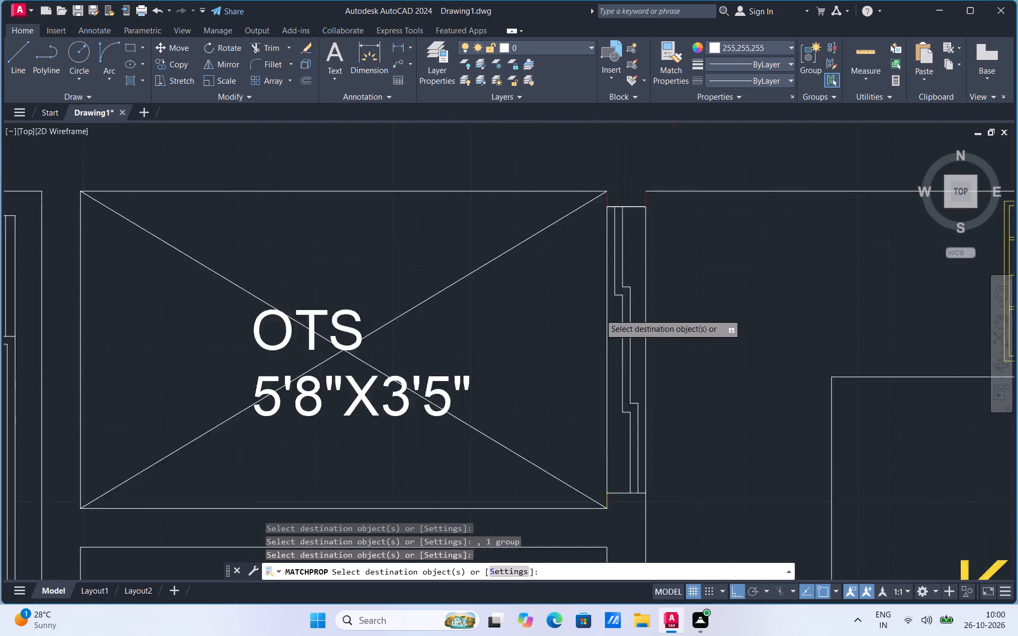
{"action": "scroll", "coordinate": [600, 314], "scroll_direction": "down", "scroll_amount": 1}
{"action": "scroll", "coordinate": [624, 226], "scroll_direction": "up", "scroll_amount": 3}
{"action": "left_click", "coordinate": [547, 287]}
{"action": "left_click", "coordinate": [634, 289]}
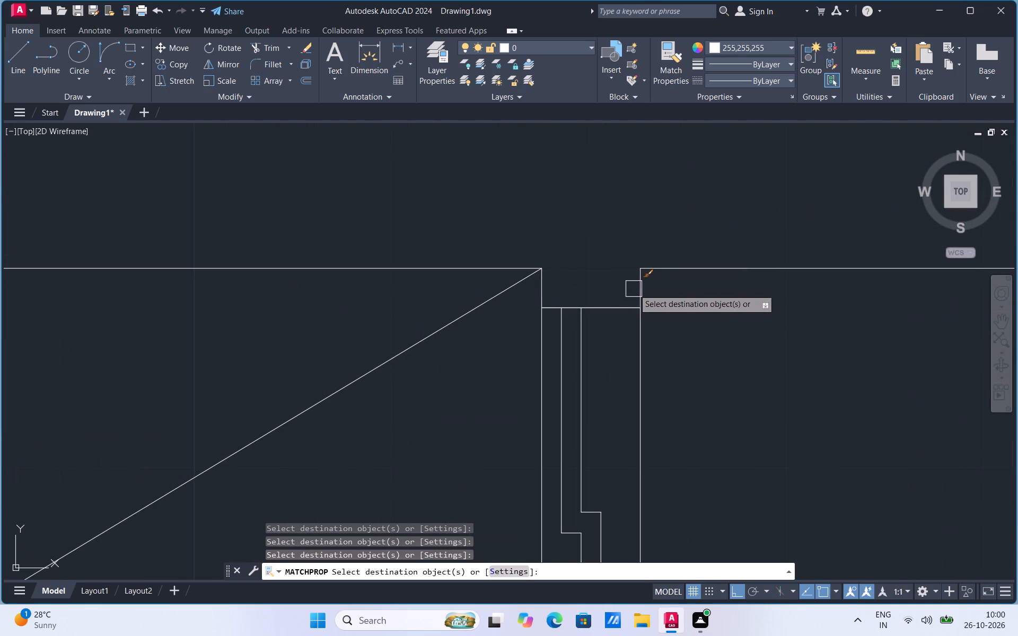
Apply the white properties to the gas stove on the kitchen counter.
{"action": "scroll", "coordinate": [566, 234], "scroll_direction": "down", "scroll_amount": 3}
{"action": "left_click", "coordinate": [807, 331]}
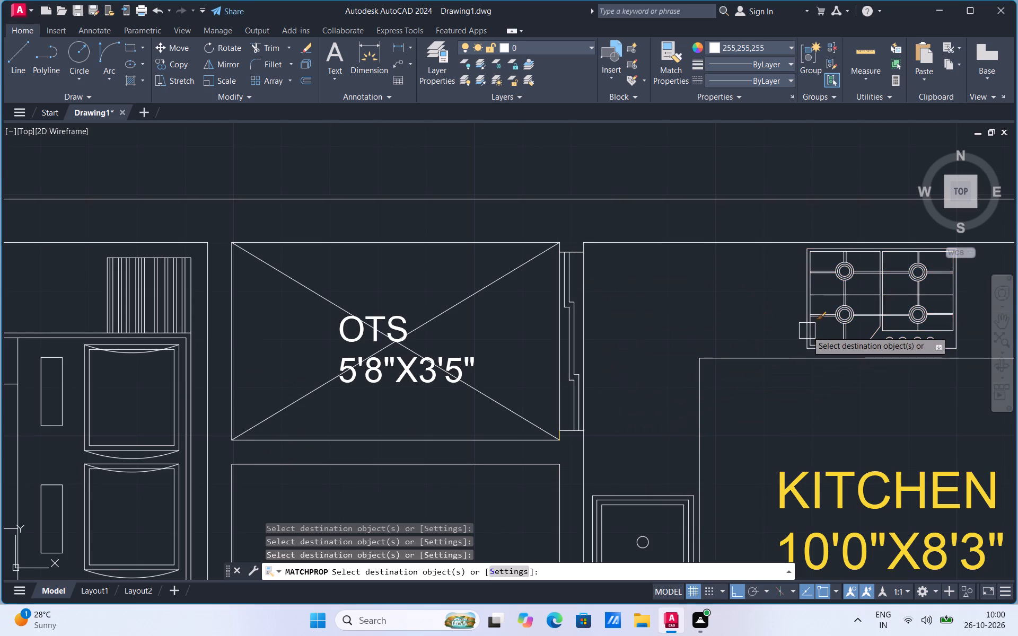
{"action": "scroll", "coordinate": [570, 303], "scroll_direction": "down", "scroll_amount": 2}
{"action": "scroll", "coordinate": [578, 361], "scroll_direction": "up", "scroll_amount": 2}
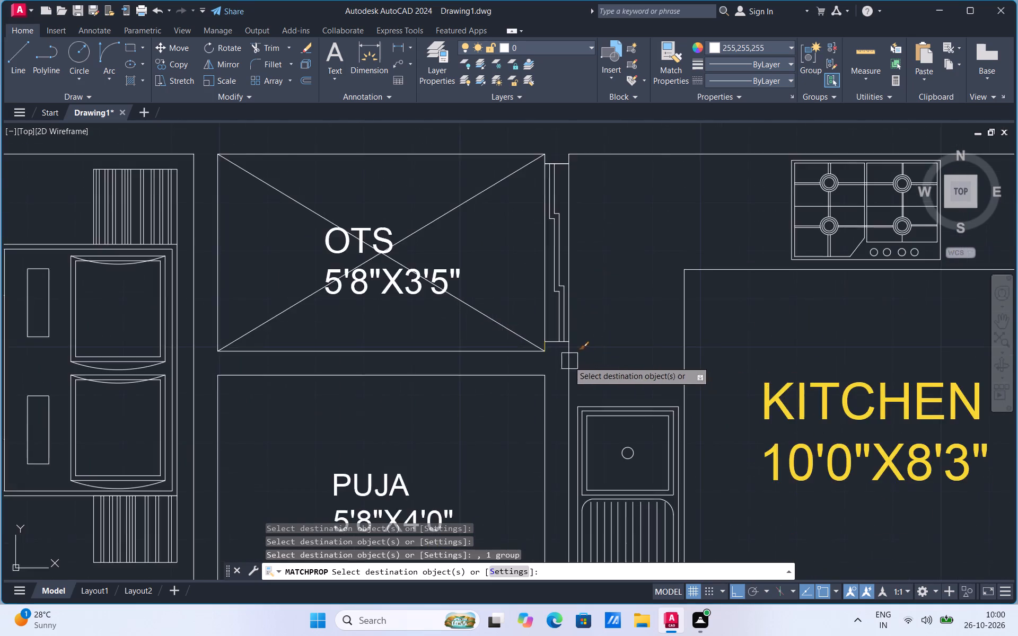
Apply the white properties to the wall line below the OTS window, the LIVING ROOM and KITCHEN labels, and the remaining kitchen counter edges.
{"action": "scroll", "coordinate": [557, 358], "scroll_direction": "up", "scroll_amount": 3}
{"action": "left_click", "coordinate": [507, 307]}
{"action": "scroll", "coordinate": [554, 271], "scroll_direction": "down", "scroll_amount": 2}
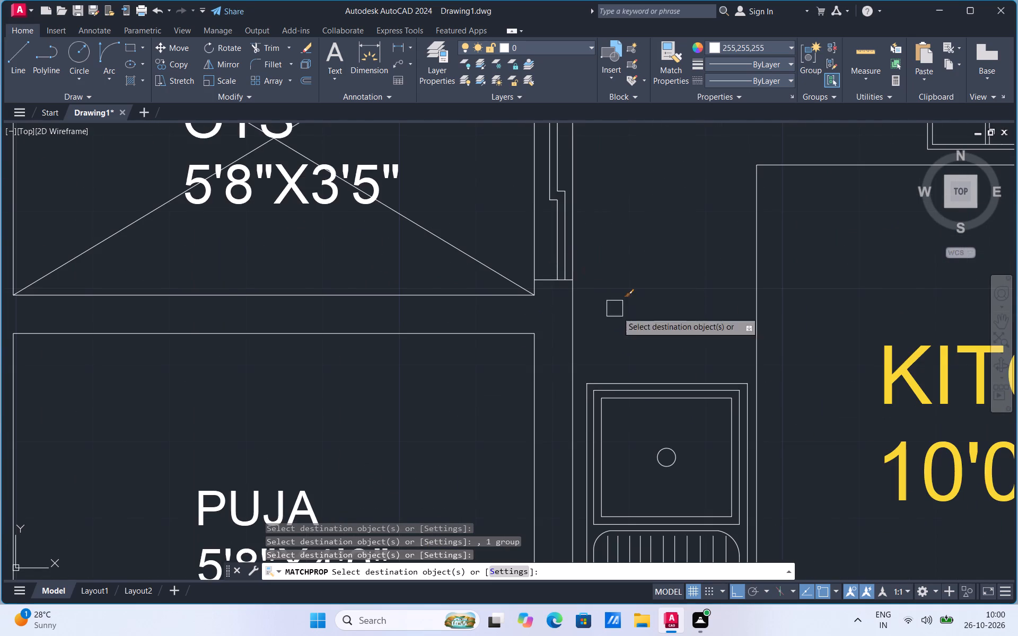
{"action": "scroll", "coordinate": [580, 270], "scroll_direction": "down", "scroll_amount": 4}
{"action": "left_click", "coordinate": [587, 388]}
{"action": "left_click", "coordinate": [657, 305]}
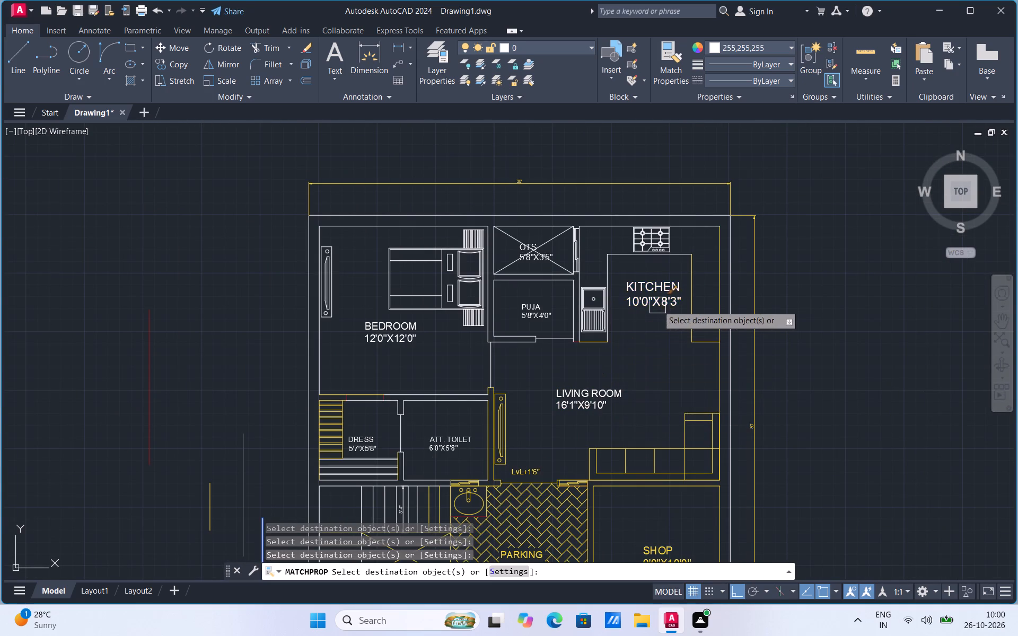
{"action": "left_click", "coordinate": [602, 344]}
{"action": "left_click", "coordinate": [697, 298]}
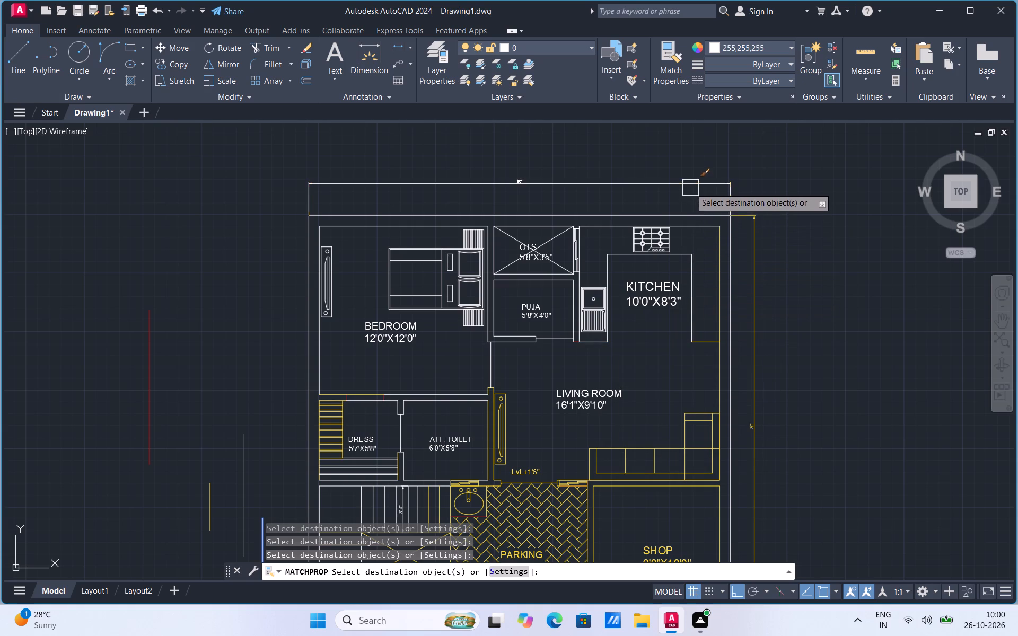
Apply the white properties to the plan's overall top and right-side dimensions.
{"action": "left_click", "coordinate": [691, 187]}
{"action": "left_click", "coordinate": [754, 248]}
Apply the white properties to the right wall line of the kitchen and living room, and to the right counter's end line.
{"action": "scroll", "coordinate": [699, 294], "scroll_direction": "up", "scroll_amount": 1}
{"action": "left_click", "coordinate": [725, 279]}
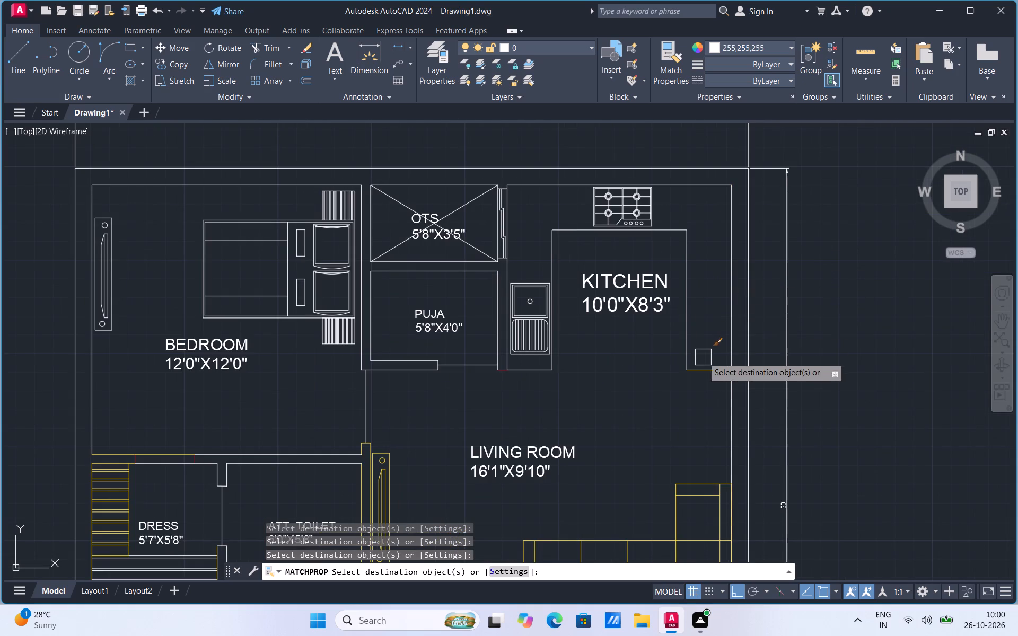
{"action": "left_click", "coordinate": [701, 367]}
Apply the white properties to the living room's sofa and TV unit.
{"action": "scroll", "coordinate": [698, 275], "scroll_direction": "down", "scroll_amount": 2}
{"action": "scroll", "coordinate": [631, 411], "scroll_direction": "up", "scroll_amount": 2}
{"action": "left_click", "coordinate": [670, 333]}
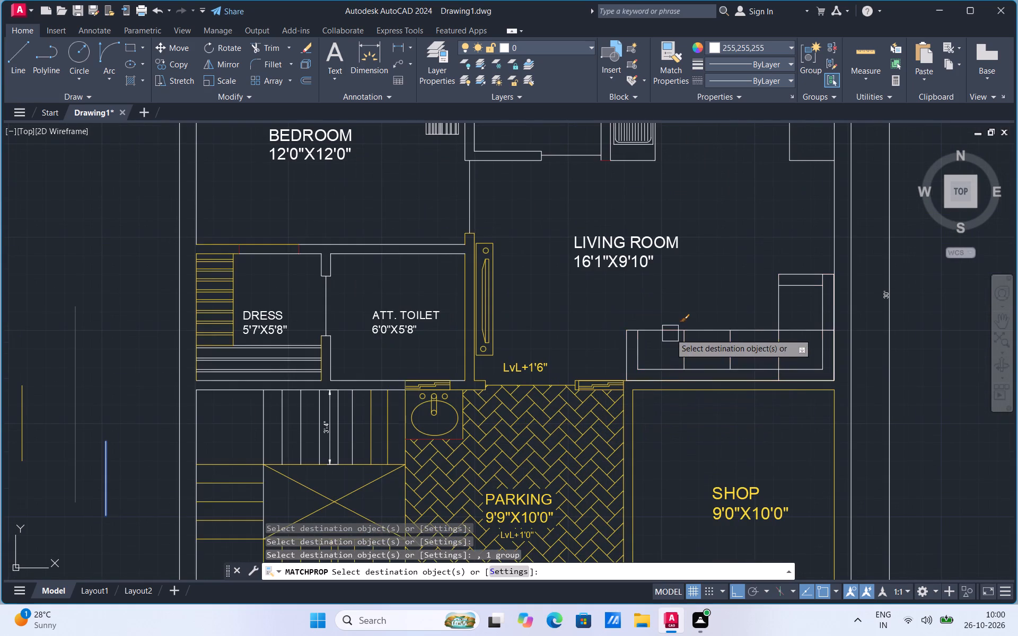
{"action": "left_click", "coordinate": [501, 301]}
Apply the white properties to the wall end beside the TV unit and the attached toilet's right wall lines.
{"action": "scroll", "coordinate": [431, 229], "scroll_direction": "up", "scroll_amount": 3}
{"action": "left_click", "coordinate": [559, 268]}
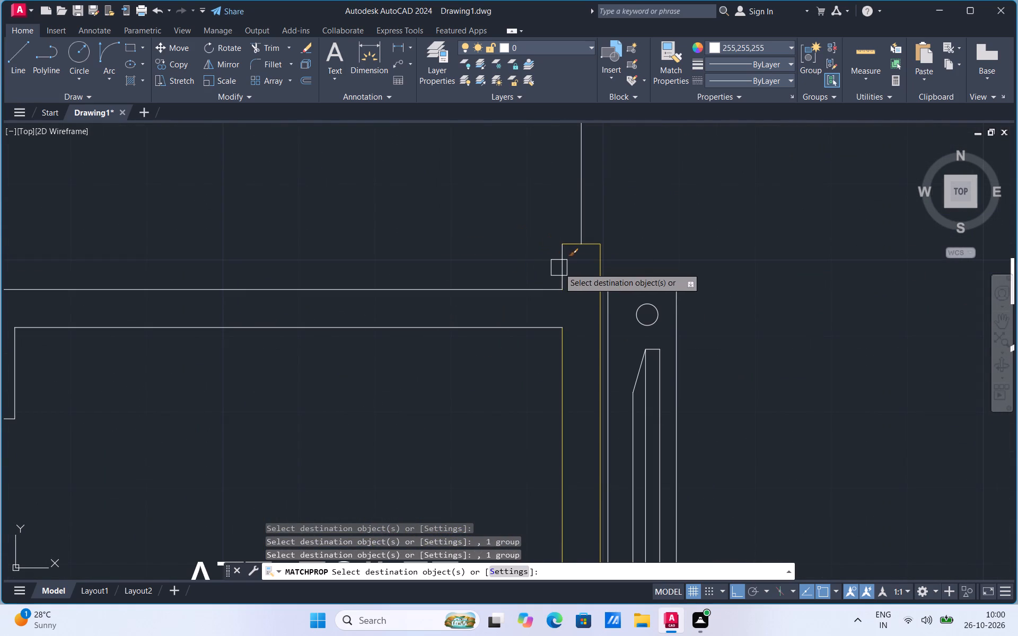
{"action": "left_click", "coordinate": [598, 246]}
{"action": "left_click", "coordinate": [598, 260]}
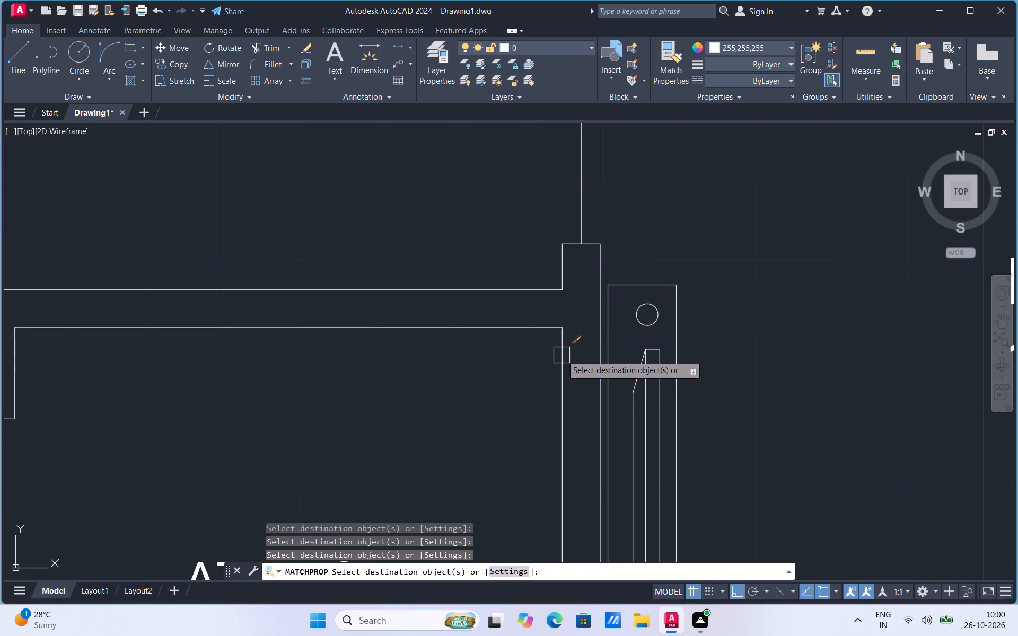
{"action": "left_click", "coordinate": [561, 355]}
Apply the white properties to the bedroom's bottom wall and the door opening lines between the bedroom and DRESS.
{"action": "scroll", "coordinate": [714, 278], "scroll_direction": "down", "scroll_amount": 2}
{"action": "scroll", "coordinate": [245, 289], "scroll_direction": "up", "scroll_amount": 2}
{"action": "left_click", "coordinate": [279, 273]}
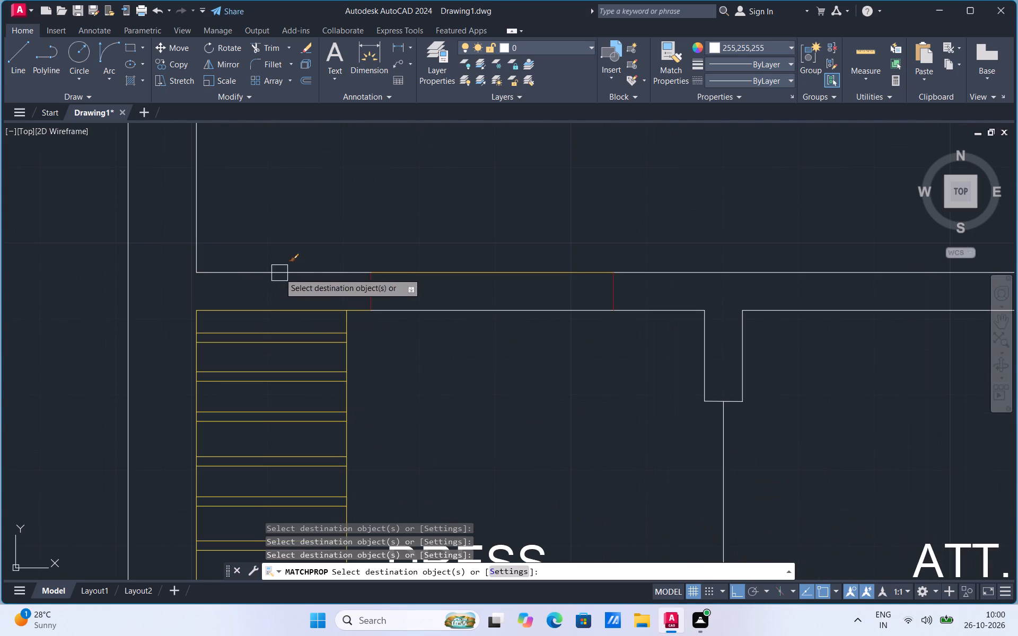
{"action": "left_click", "coordinate": [412, 274]}
{"action": "left_click", "coordinate": [368, 287]}
{"action": "left_click", "coordinate": [608, 287]}
Apply the white properties to the DRESS wardrobe's side and top edges and its upper shelf lines.
{"action": "scroll", "coordinate": [672, 262], "scroll_direction": "down", "scroll_amount": 2}
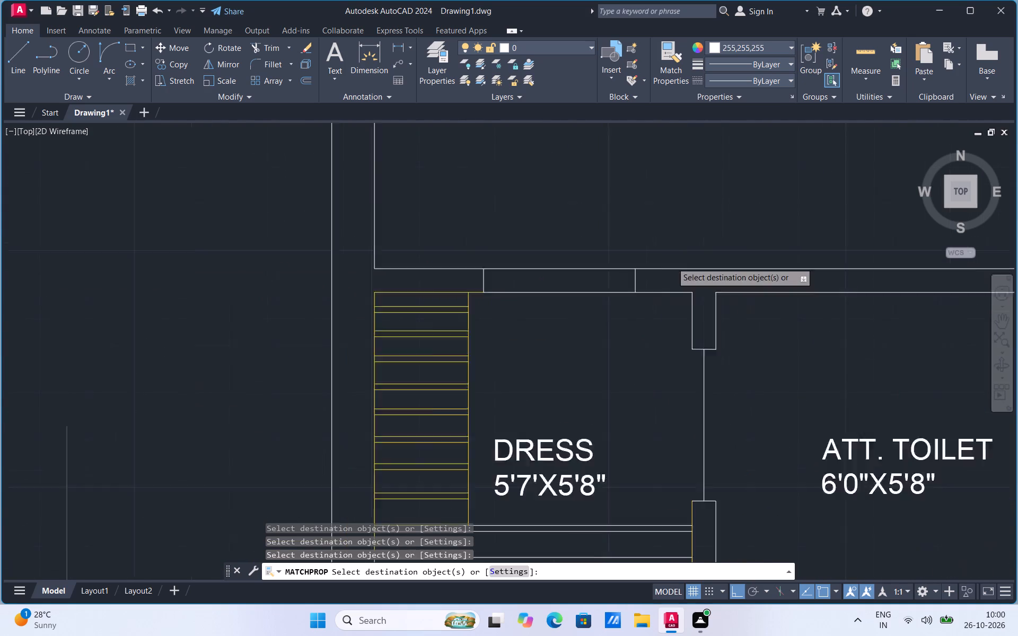
{"action": "scroll", "coordinate": [464, 306], "scroll_direction": "up", "scroll_amount": 3}
{"action": "left_click", "coordinate": [546, 281]}
{"action": "left_click", "coordinate": [785, 276]}
{"action": "left_click", "coordinate": [759, 257]}
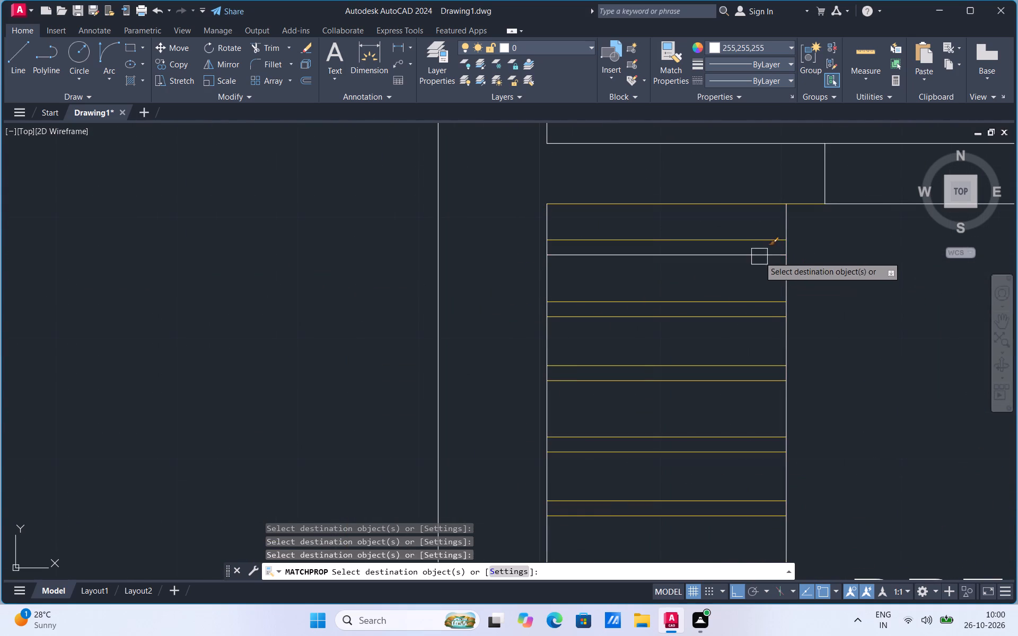
{"action": "left_click", "coordinate": [741, 235]}
{"action": "left_click", "coordinate": [749, 208]}
{"action": "left_click", "coordinate": [697, 291]}
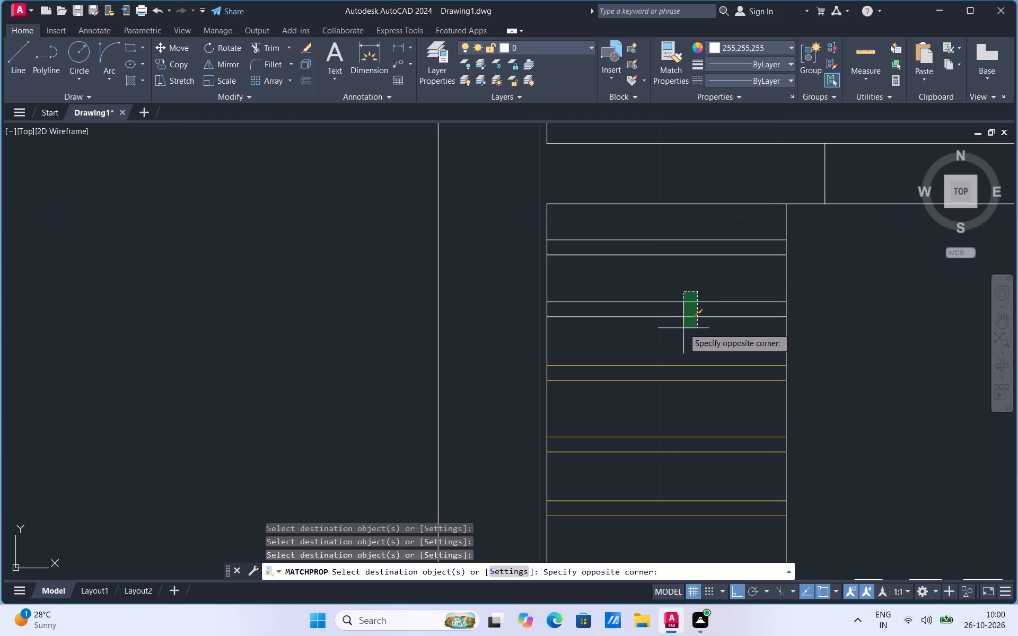
{"action": "left_click", "coordinate": [683, 328]}
{"action": "left_click", "coordinate": [665, 361]}
{"action": "left_click", "coordinate": [663, 377]}
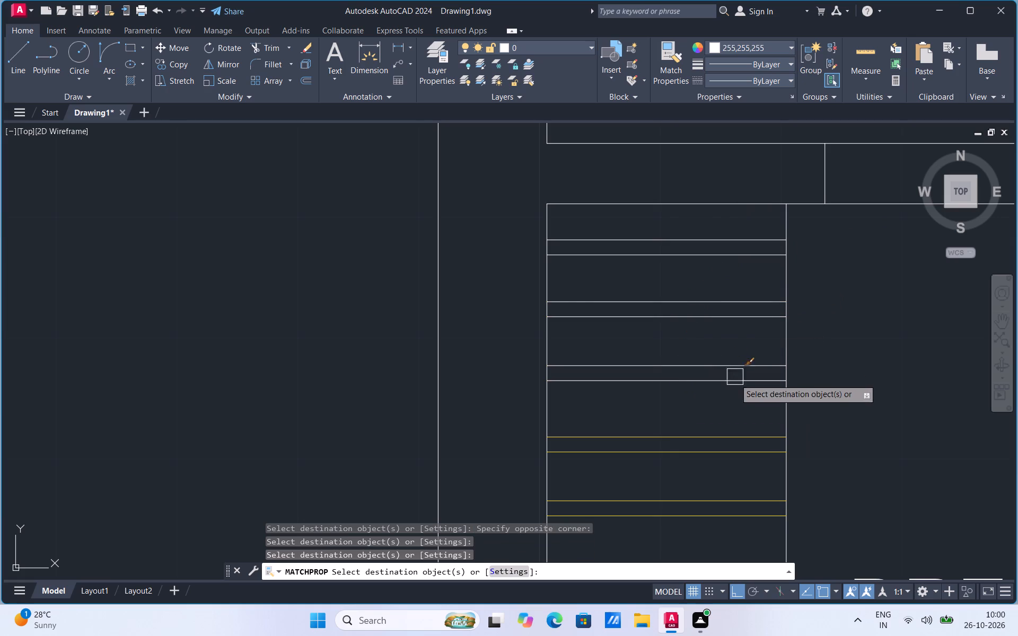
{"action": "left_click", "coordinate": [680, 431]}
{"action": "left_click", "coordinate": [665, 449]}
Apply the white properties to the DRESS wardrobe's remaining shelf lines and bottom line, and to the wall line below the toilet door.
{"action": "scroll", "coordinate": [603, 269], "scroll_direction": "down", "scroll_amount": 3}
{"action": "scroll", "coordinate": [621, 354], "scroll_direction": "up", "scroll_amount": 3}
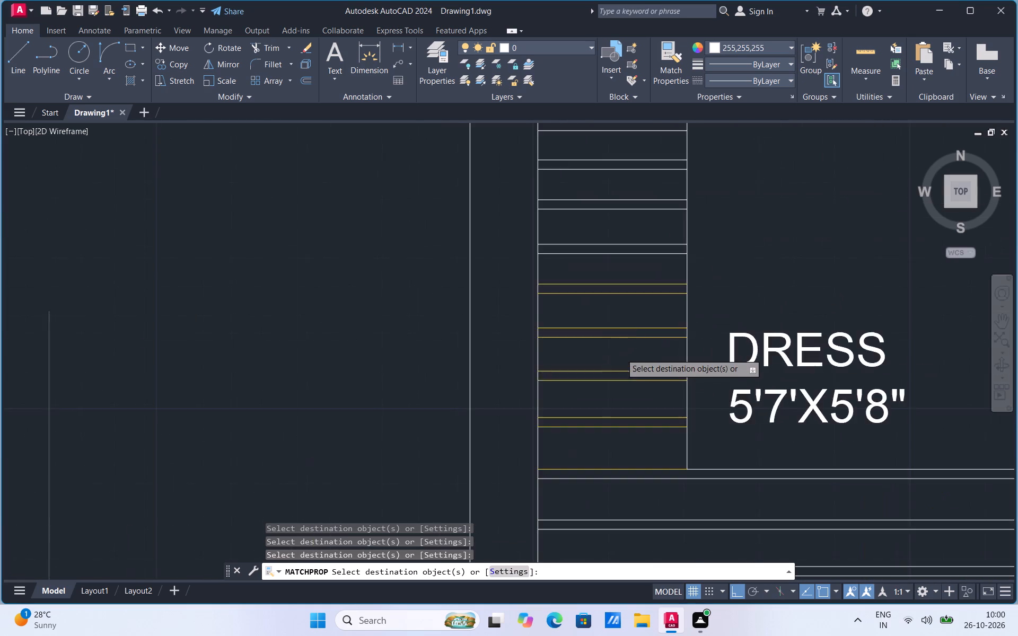
{"action": "left_click", "coordinate": [633, 333]}
{"action": "left_click", "coordinate": [646, 312]}
{"action": "left_click", "coordinate": [648, 260]}
{"action": "left_click", "coordinate": [657, 240]}
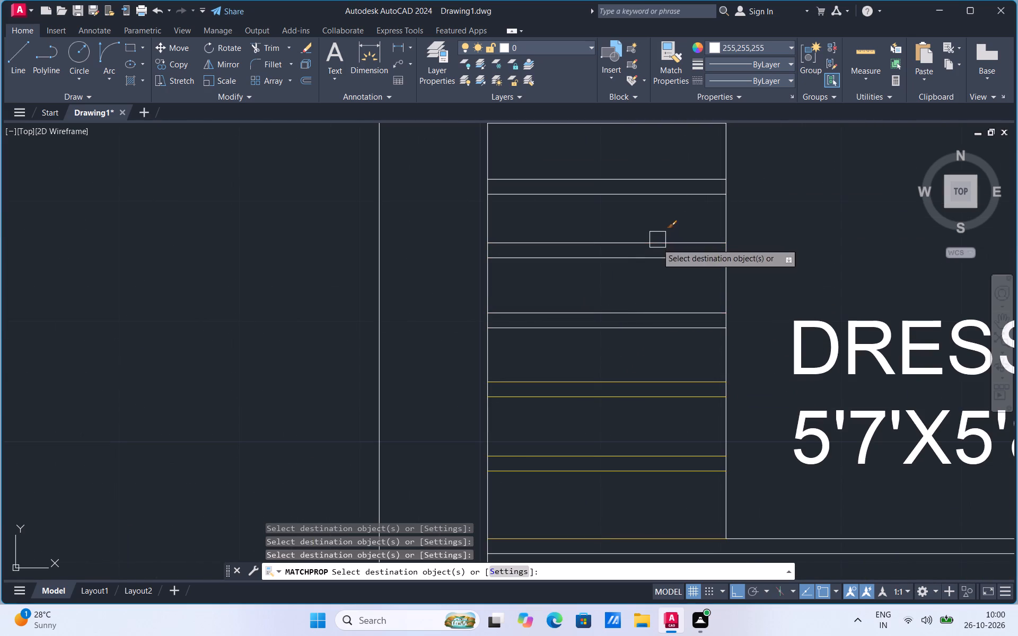
{"action": "left_click", "coordinate": [621, 373]}
{"action": "left_click", "coordinate": [617, 395]}
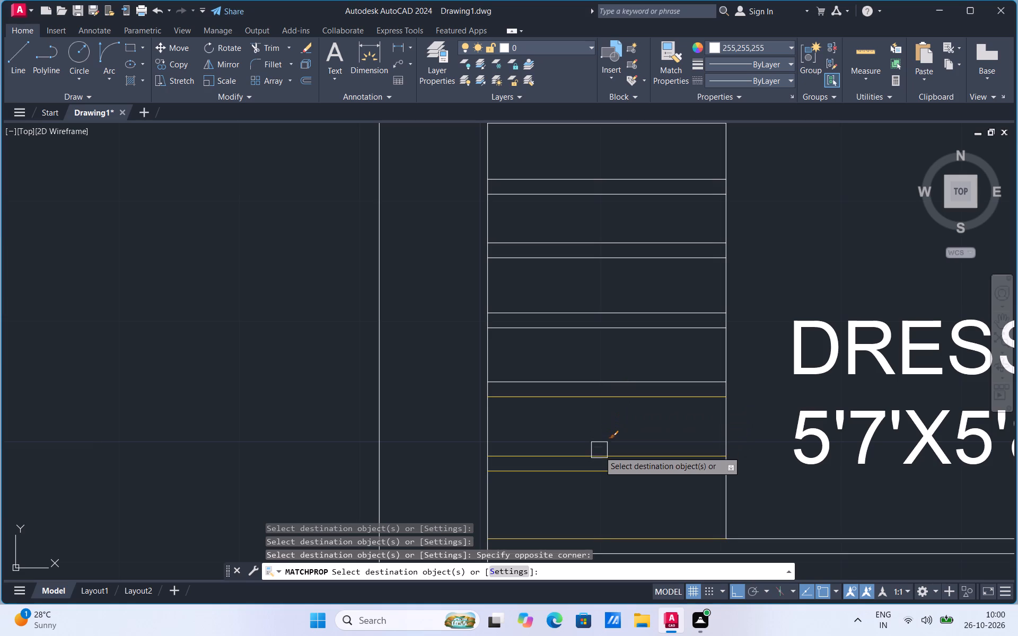
{"action": "left_click", "coordinate": [599, 456]}
{"action": "left_click", "coordinate": [596, 474]}
{"action": "left_click", "coordinate": [616, 396]}
{"action": "scroll", "coordinate": [554, 296], "scroll_direction": "down", "scroll_amount": 2}
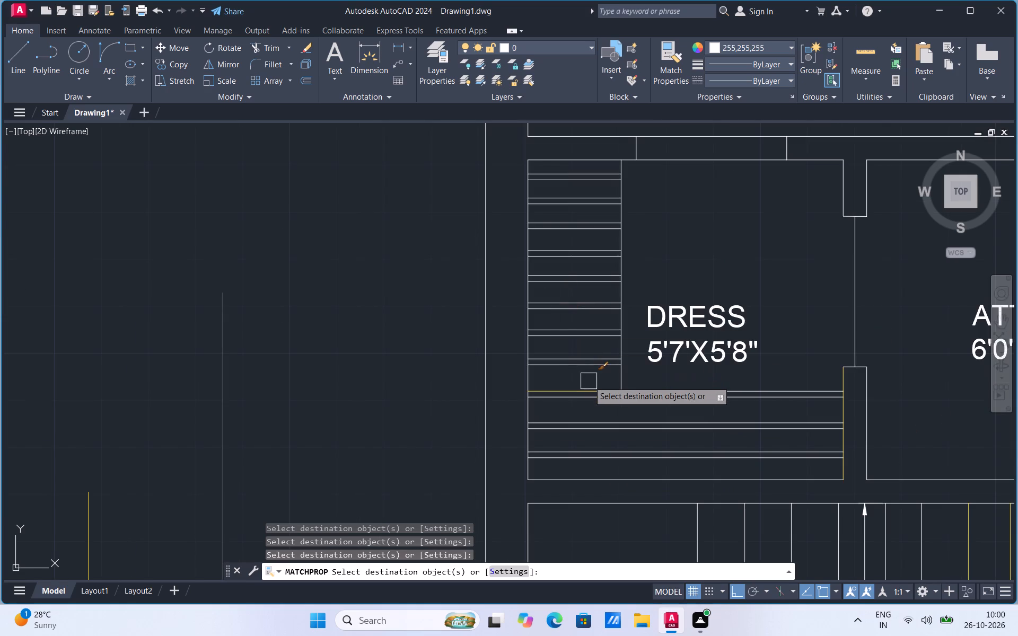
{"action": "left_click", "coordinate": [587, 385]}
{"action": "left_click", "coordinate": [840, 379]}
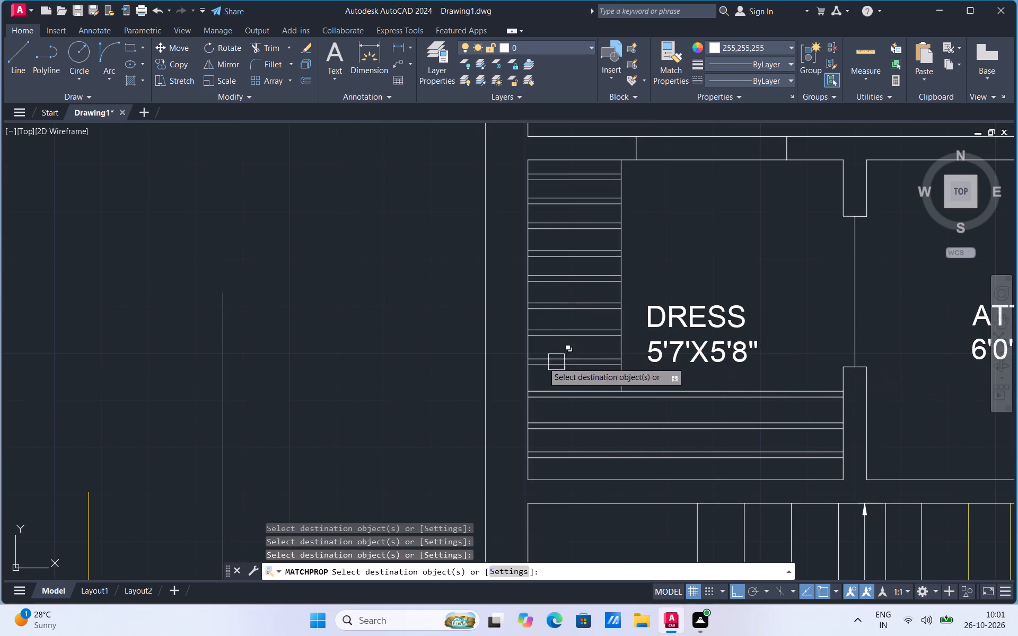
Apply the white properties to the toilet window, its adjoining wall lines and wall end, and the basin counter's left edge and left tap circle.
{"action": "scroll", "coordinate": [508, 368], "scroll_direction": "down", "scroll_amount": 3}
{"action": "scroll", "coordinate": [692, 428], "scroll_direction": "up", "scroll_amount": 2}
{"action": "scroll", "coordinate": [625, 349], "scroll_direction": "up", "scroll_amount": 3}
{"action": "left_click", "coordinate": [591, 358]}
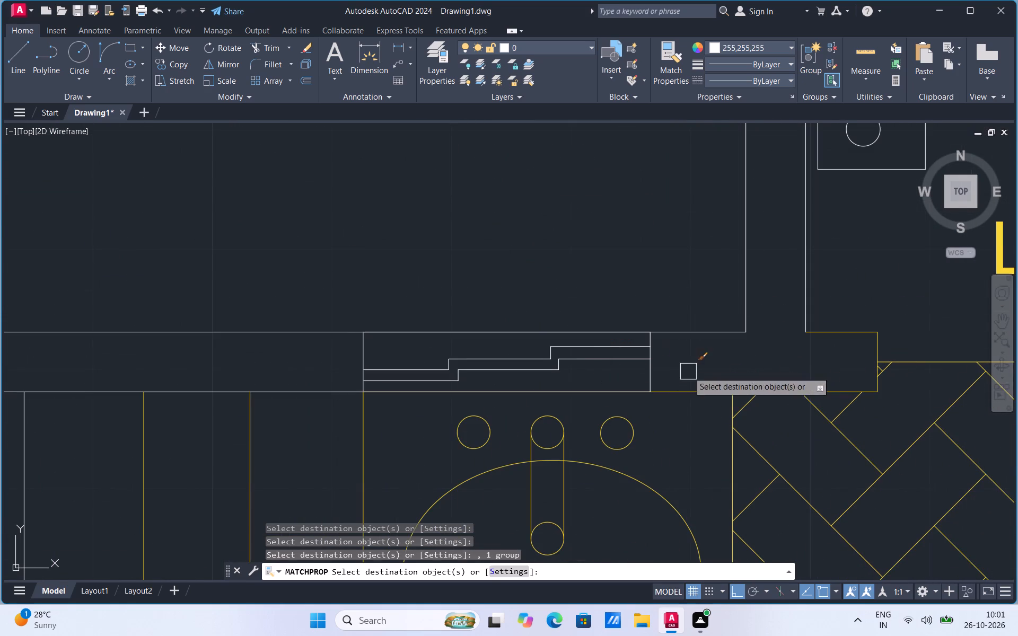
{"action": "left_click", "coordinate": [673, 391]}
{"action": "left_click", "coordinate": [357, 440]}
{"action": "left_click", "coordinate": [478, 444]}
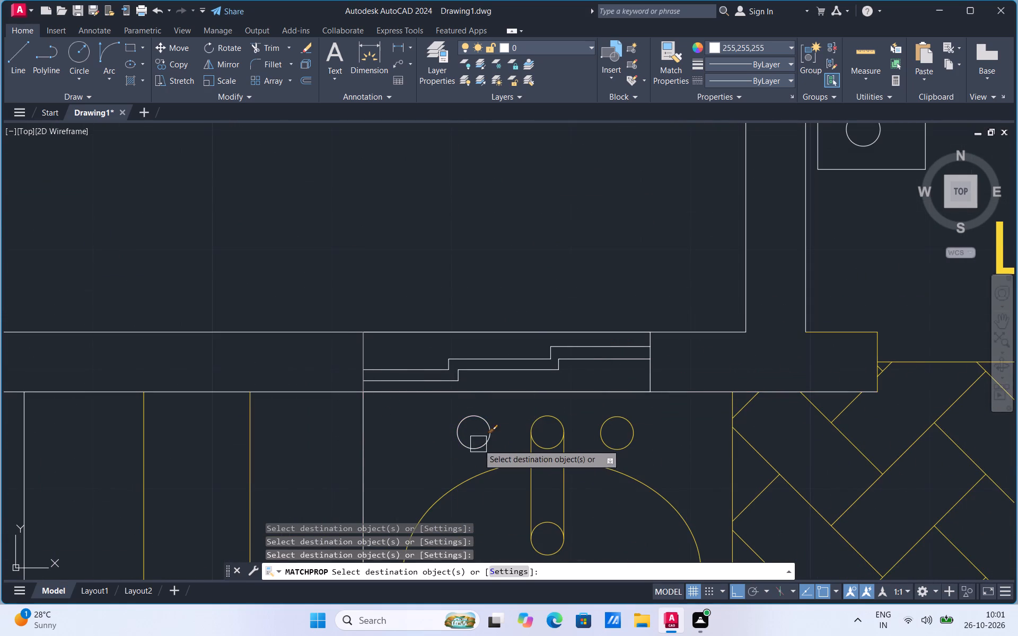
{"action": "left_click", "coordinate": [366, 351]}
{"action": "left_click", "coordinate": [839, 332]}
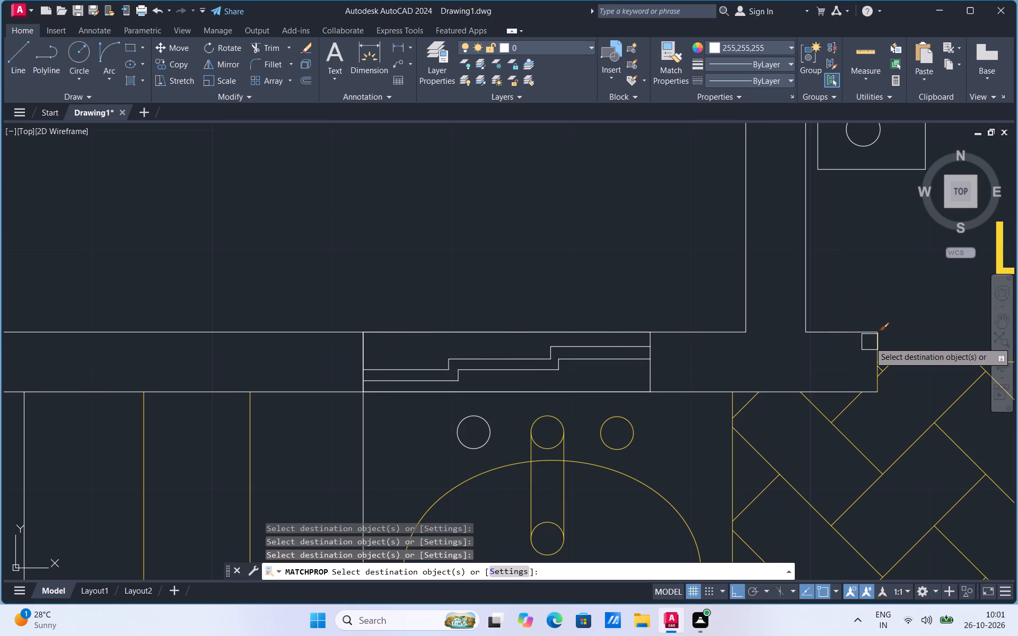
{"action": "left_click", "coordinate": [873, 344]}
Apply the white properties to the parking area's top threshold line and herringbone hatch.
{"action": "left_click", "coordinate": [923, 359]}
{"action": "left_click", "coordinate": [828, 433]}
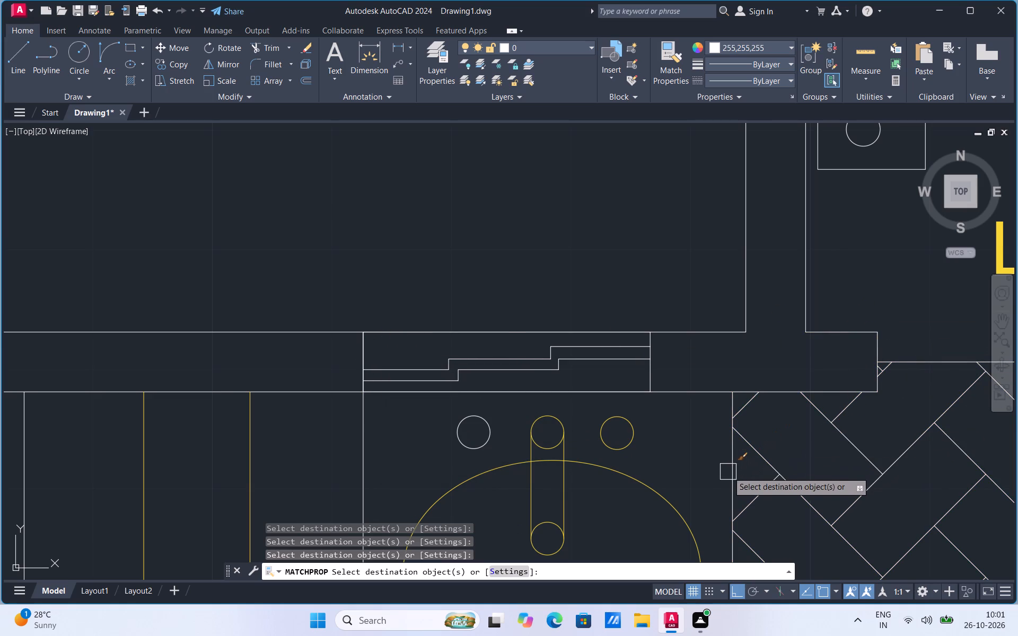
Apply the white properties to the wash basin bowl, spout and right tap circle, and the counter's right and bottom edges.
{"action": "left_click", "coordinate": [622, 438]}
{"action": "left_click", "coordinate": [727, 470]}
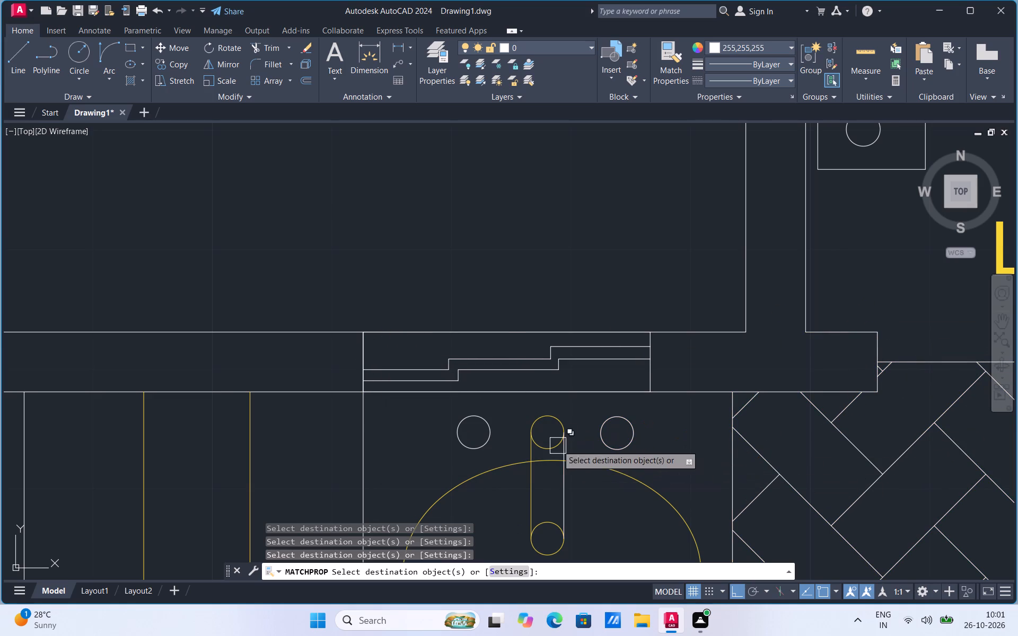
{"action": "left_click", "coordinate": [557, 444]}
{"action": "left_click", "coordinate": [550, 414]}
{"action": "left_click", "coordinate": [500, 469]}
{"action": "left_click", "coordinate": [531, 476]}
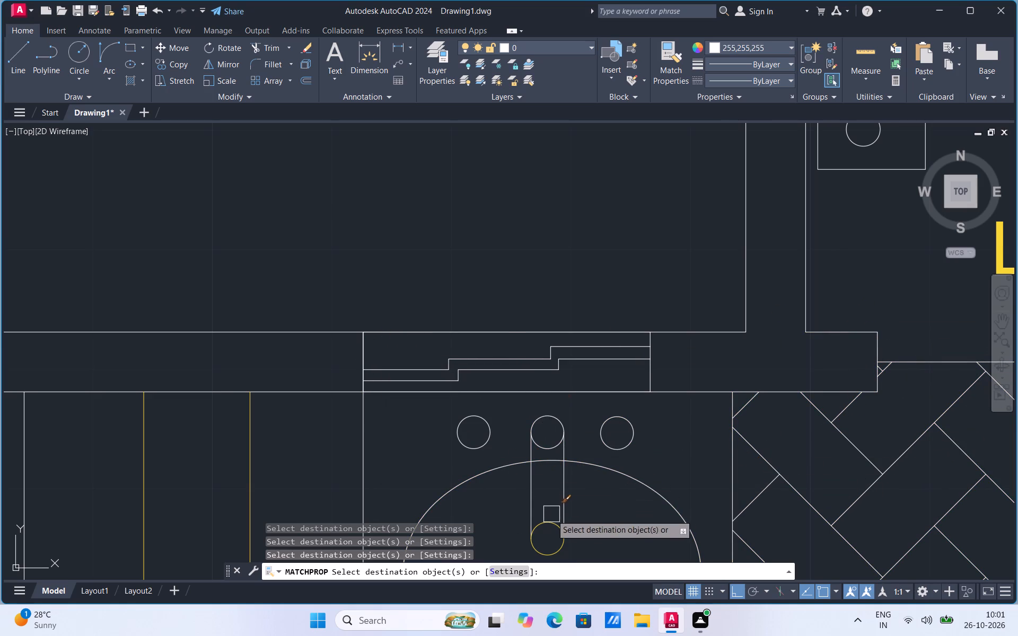
{"action": "left_click", "coordinate": [550, 519]}
{"action": "scroll", "coordinate": [655, 261], "scroll_direction": "down", "scroll_amount": 3}
{"action": "scroll", "coordinate": [564, 373], "scroll_direction": "up", "scroll_amount": 1}
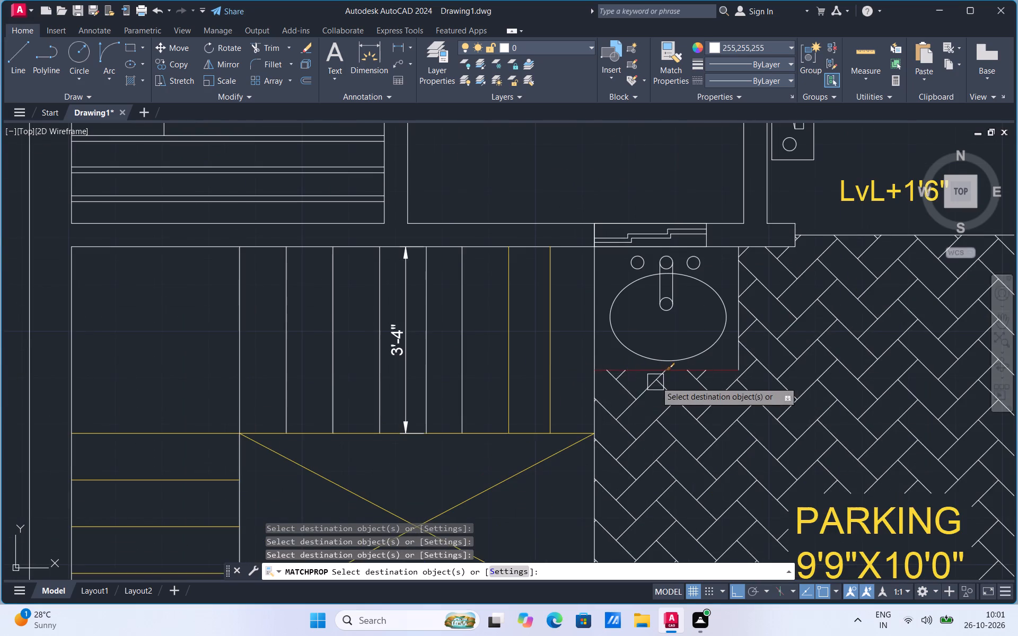
{"action": "scroll", "coordinate": [643, 365], "scroll_direction": "up", "scroll_amount": 2}
{"action": "left_click", "coordinate": [635, 378]}
Apply the white properties to the LvL+1'6" label in the living room.
{"action": "scroll", "coordinate": [607, 359], "scroll_direction": "down", "scroll_amount": 4}
{"action": "left_click", "coordinate": [716, 295]}
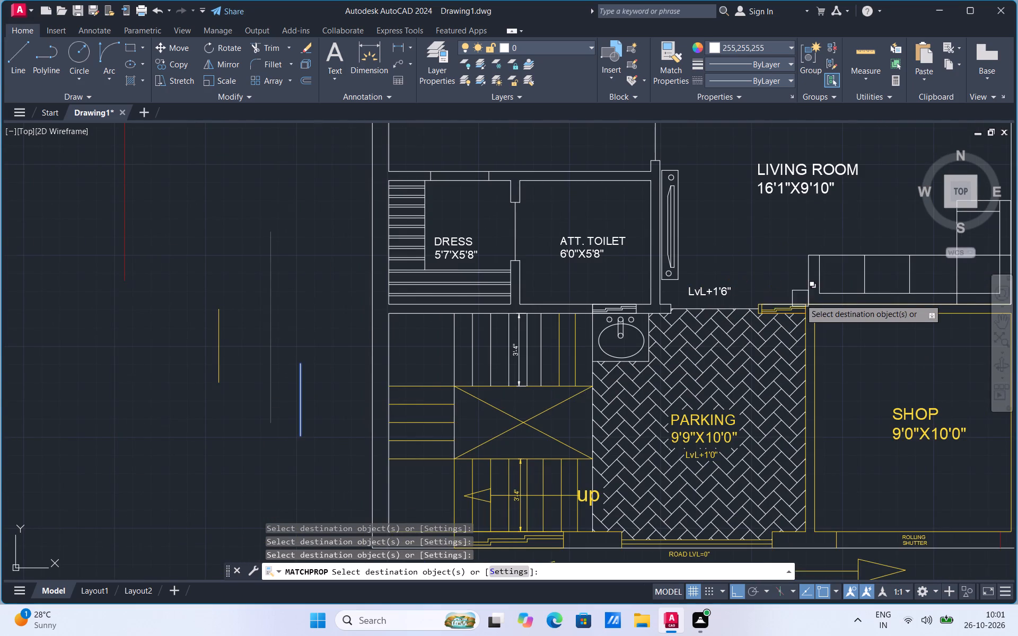
Apply the white properties to the window between the living room and parking, including its frame lines and the wall end beside it.
{"action": "scroll", "coordinate": [792, 301], "scroll_direction": "up", "scroll_amount": 3}
{"action": "left_click", "coordinate": [757, 324]}
{"action": "scroll", "coordinate": [704, 315], "scroll_direction": "up", "scroll_amount": 3}
{"action": "scroll", "coordinate": [704, 315], "scroll_direction": "down", "scroll_amount": 1}
{"action": "left_click", "coordinate": [704, 312]}
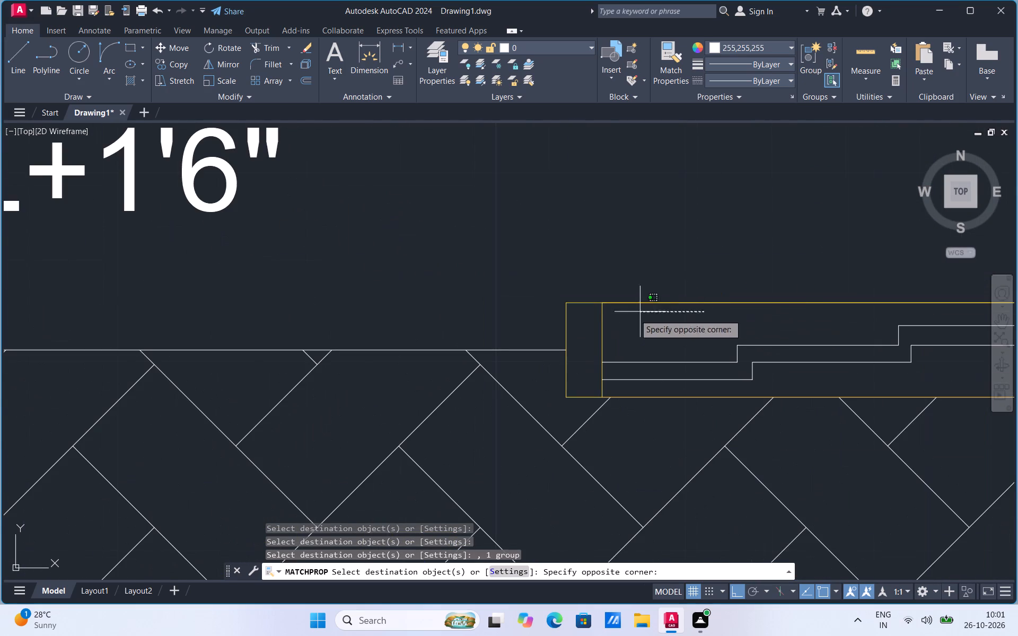
{"action": "left_click", "coordinate": [600, 330]}
{"action": "left_click", "coordinate": [600, 305]}
{"action": "left_click", "coordinate": [580, 302]}
{"action": "left_click", "coordinate": [566, 328]}
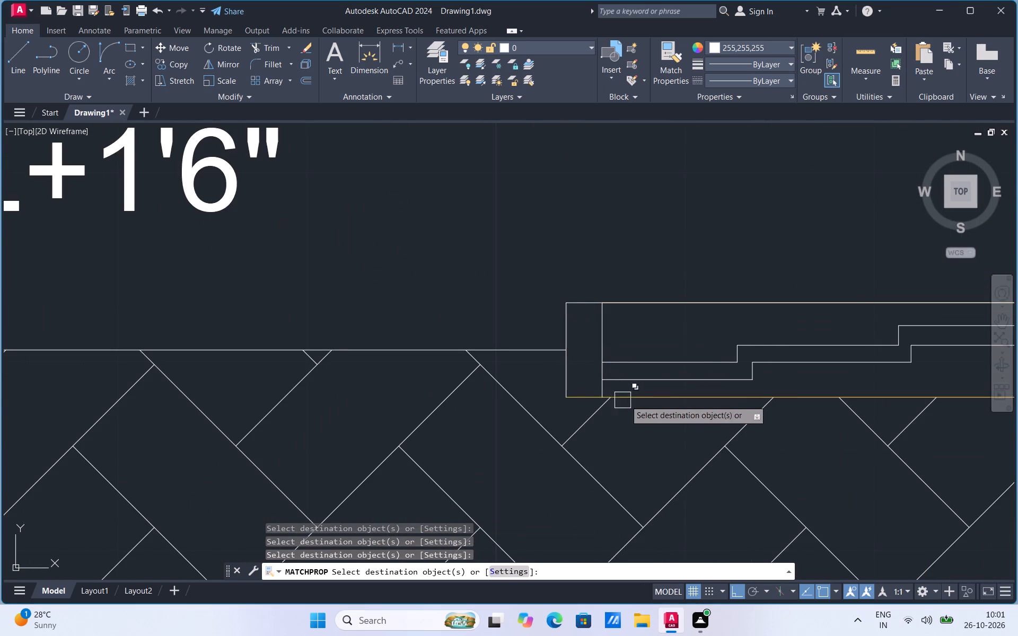
{"action": "left_click", "coordinate": [644, 399]}
Apply the white properties to the wall lines at the window's shop end, the parking-side wall line, and the shop's left and top walls.
{"action": "scroll", "coordinate": [509, 325], "scroll_direction": "up", "scroll_amount": 1}
{"action": "scroll", "coordinate": [509, 325], "scroll_direction": "down", "scroll_amount": 2}
{"action": "scroll", "coordinate": [698, 323], "scroll_direction": "up", "scroll_amount": 2}
{"action": "scroll", "coordinate": [698, 323], "scroll_direction": "down", "scroll_amount": 1}
{"action": "left_click", "coordinate": [706, 309]}
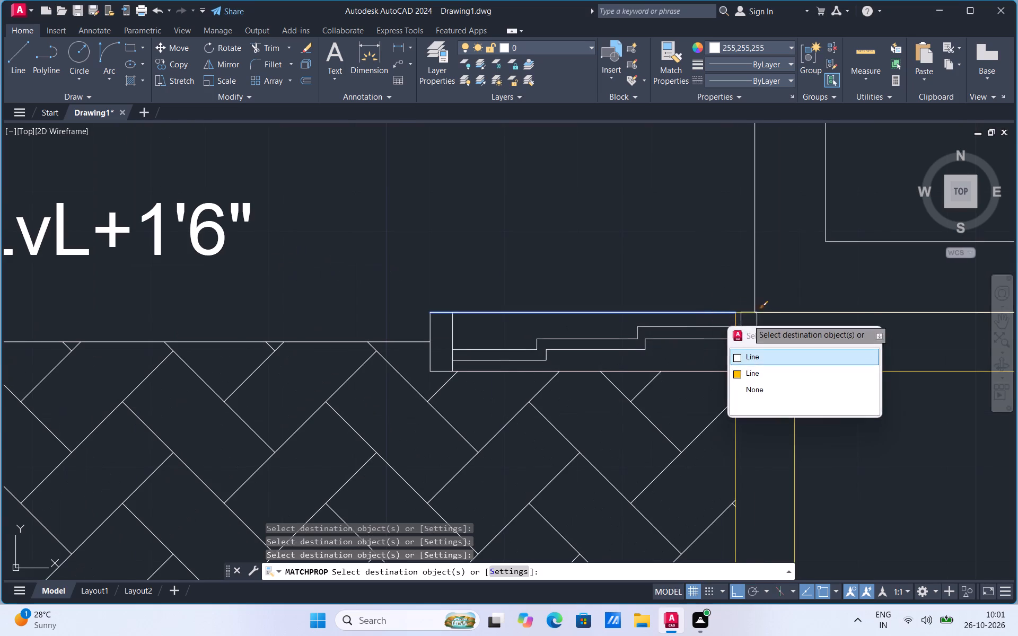
{"action": "scroll", "coordinate": [742, 316], "scroll_direction": "down", "scroll_amount": 7}
{"action": "scroll", "coordinate": [751, 318], "scroll_direction": "up", "scroll_amount": 10}
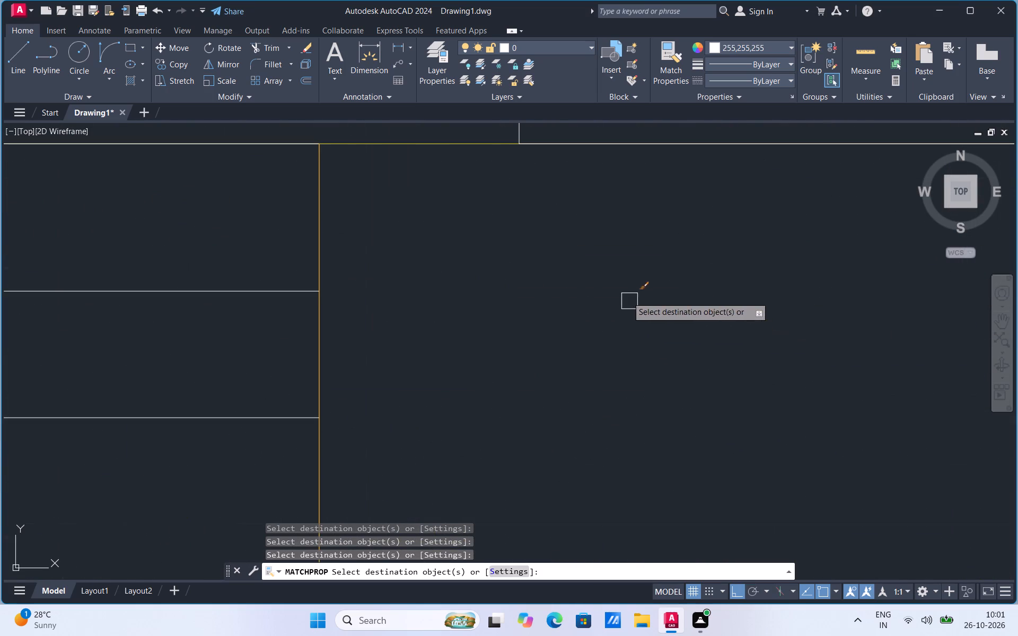
{"action": "scroll", "coordinate": [628, 315], "scroll_direction": "down", "scroll_amount": 1}
{"action": "left_click", "coordinate": [525, 208]}
{"action": "left_click", "coordinate": [443, 244]}
{"action": "scroll", "coordinate": [572, 303], "scroll_direction": "down", "scroll_amount": 4}
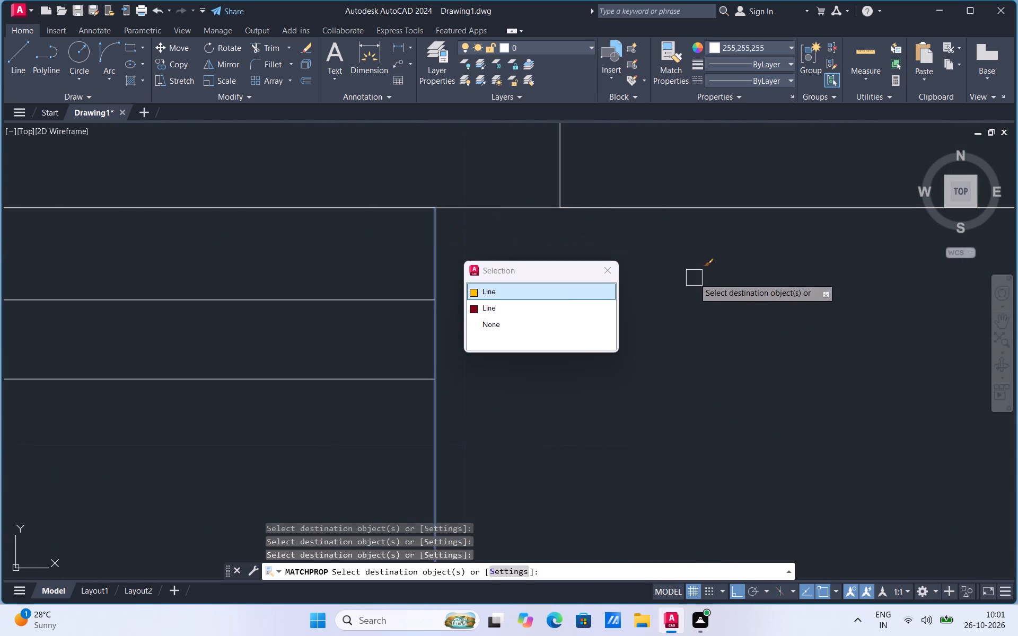
{"action": "scroll", "coordinate": [695, 278], "scroll_direction": "down", "scroll_amount": 5}
{"action": "scroll", "coordinate": [694, 278], "scroll_direction": "up", "scroll_amount": 1}
{"action": "left_click", "coordinate": [629, 374]}
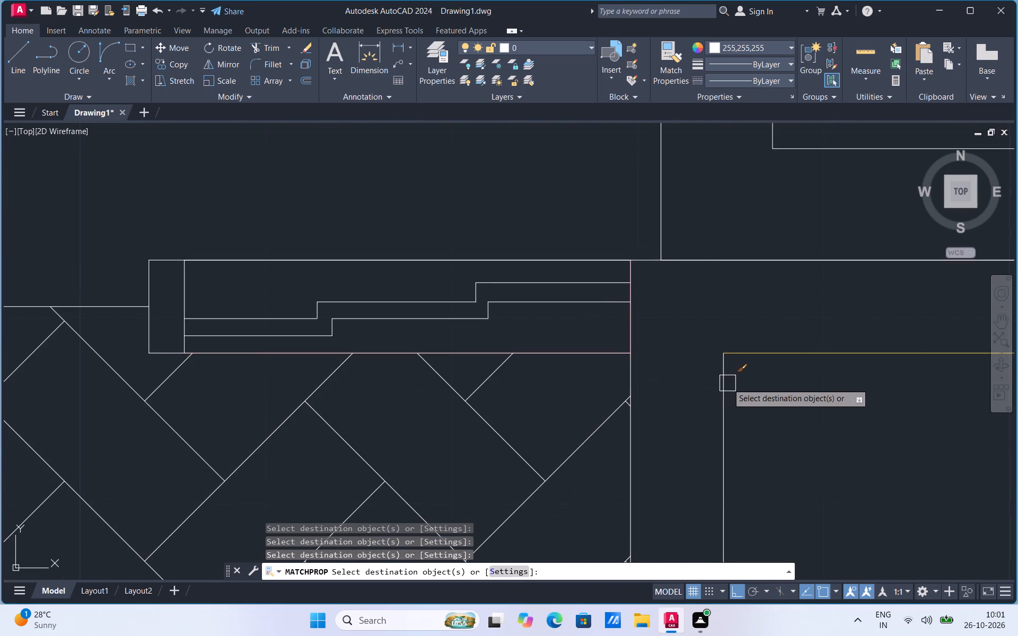
{"action": "left_click", "coordinate": [728, 383]}
{"action": "left_click", "coordinate": [766, 350]}
Apply the white properties to the SHOP label, its bottom and right walls, the ROLLING SHUTTER label and the shutter opening's end lines.
{"action": "scroll", "coordinate": [645, 254], "scroll_direction": "up", "scroll_amount": 7}
{"action": "scroll", "coordinate": [637, 287], "scroll_direction": "down", "scroll_amount": 7}
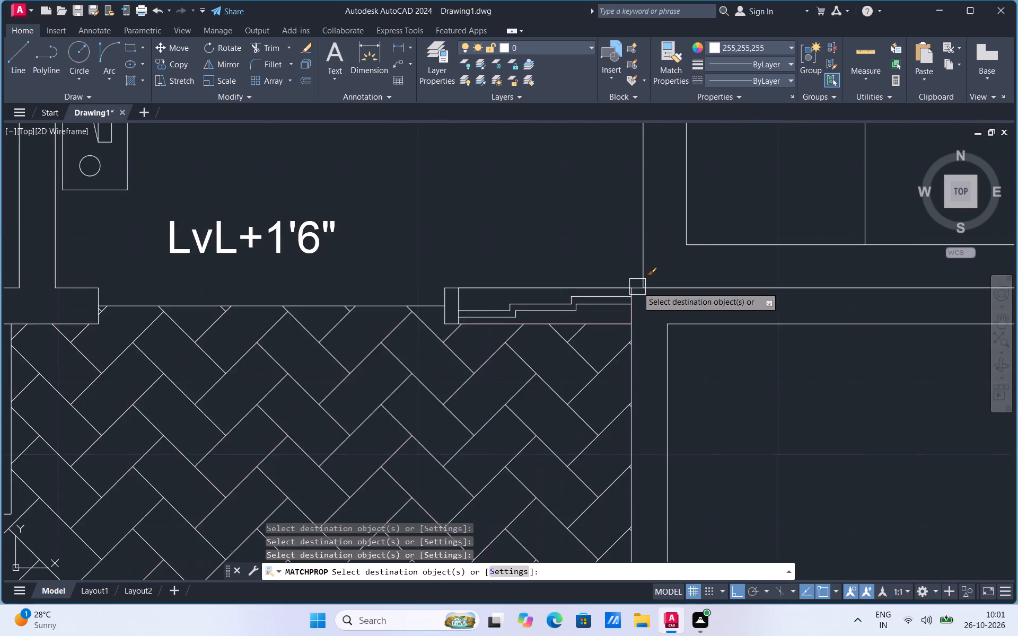
{"action": "scroll", "coordinate": [637, 287], "scroll_direction": "down", "scroll_amount": 8}
{"action": "scroll", "coordinate": [684, 326], "scroll_direction": "up", "scroll_amount": 4}
{"action": "left_click", "coordinate": [577, 274]}
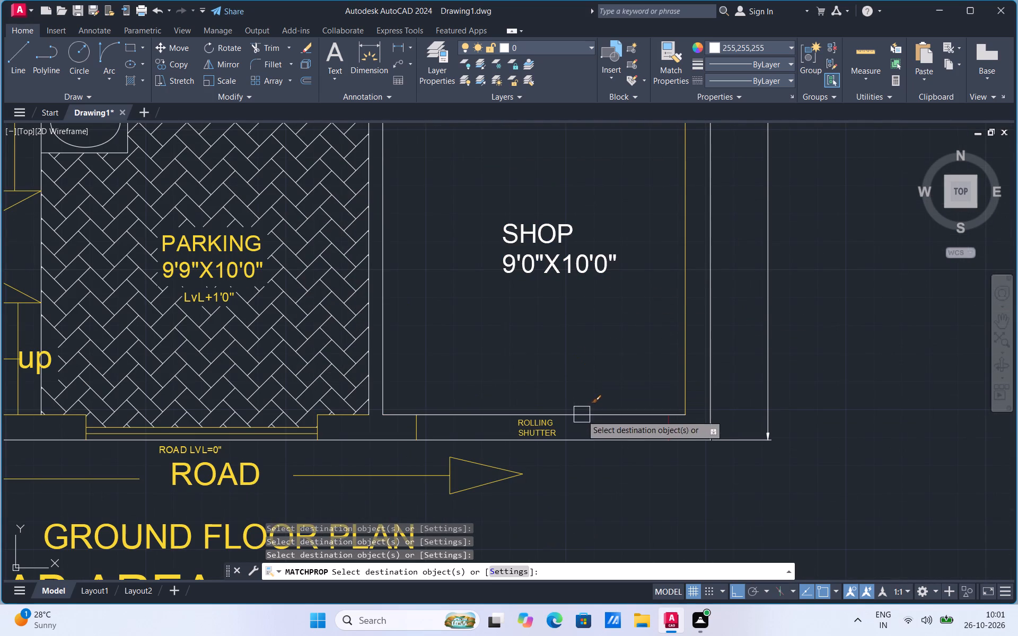
{"action": "left_click", "coordinate": [582, 416]}
{"action": "left_click", "coordinate": [539, 427]}
{"action": "left_click", "coordinate": [678, 385]}
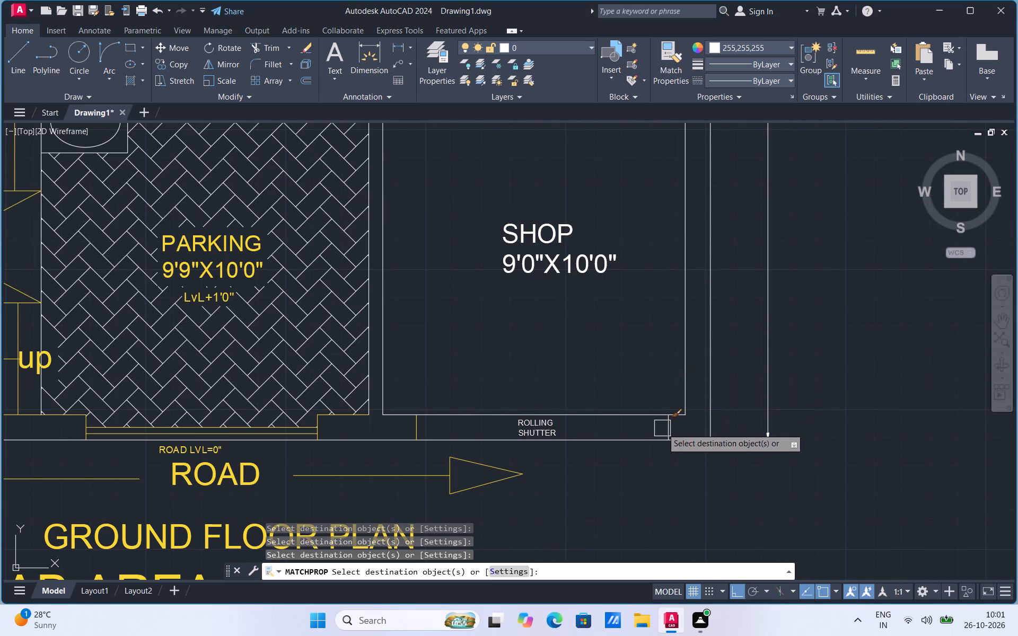
{"action": "left_click", "coordinate": [665, 428]}
{"action": "left_click", "coordinate": [410, 425]}
Apply the white properties to the right-hand ROAD arrow.
{"action": "left_click", "coordinate": [383, 481]}
{"action": "scroll", "coordinate": [714, 340], "scroll_direction": "down", "scroll_amount": 3}
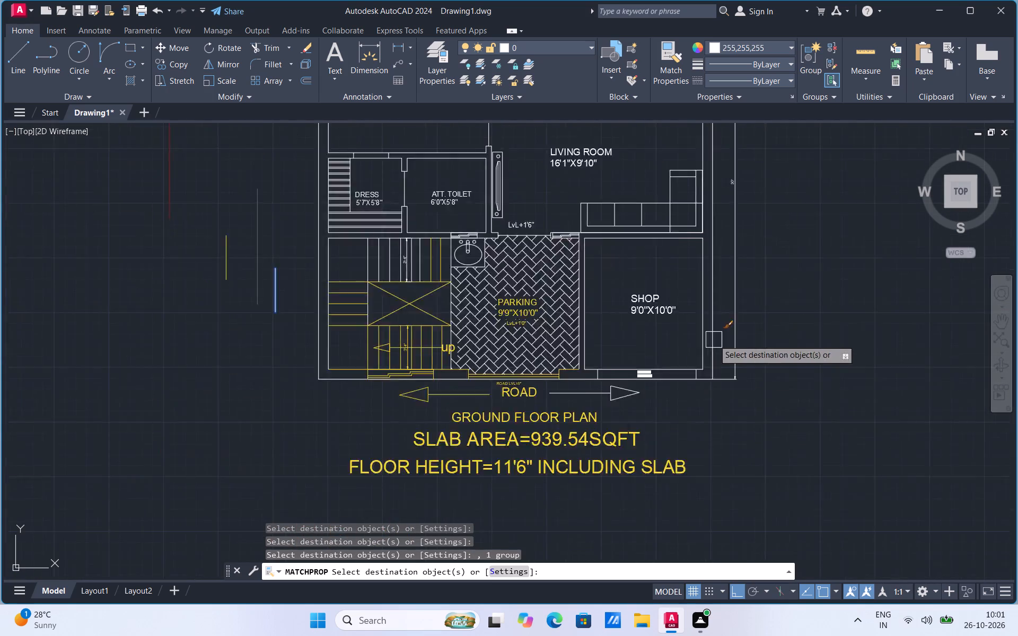
Apply the white properties to the SLAB AREA, GROUND FLOOR PLAN, FLOOR HEIGHT and ROAD texts and the left-hand ROAD arrow.
{"action": "scroll", "coordinate": [616, 397], "scroll_direction": "up", "scroll_amount": 2}
{"action": "left_click", "coordinate": [608, 400]}
{"action": "left_click", "coordinate": [603, 379]}
{"action": "left_click", "coordinate": [570, 338]}
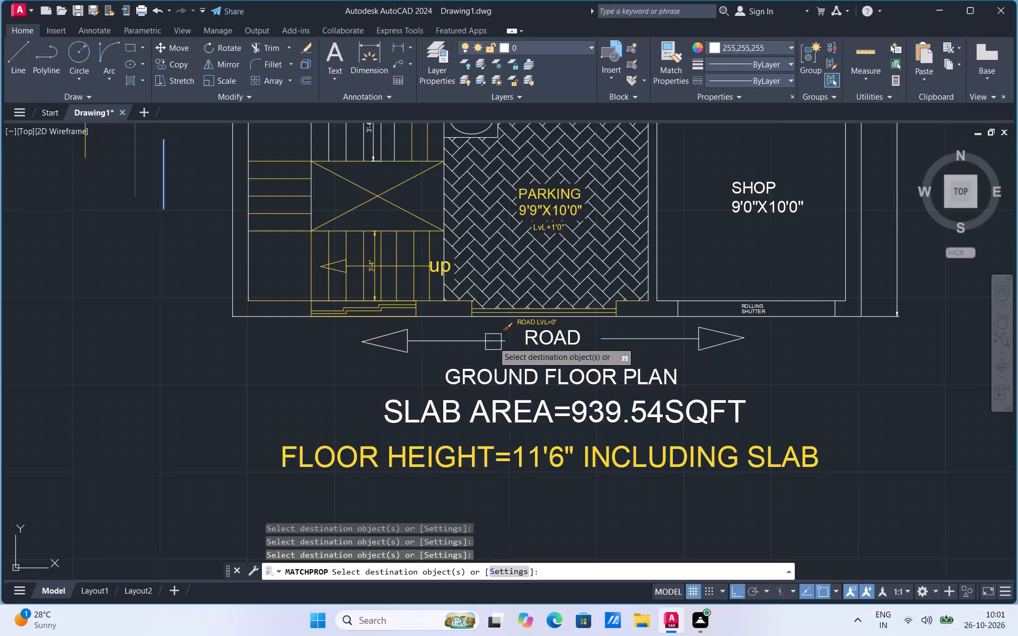
{"action": "left_click", "coordinate": [493, 342]}
{"action": "left_click", "coordinate": [485, 454]}
Apply the white properties to the stair's up arrow, the lines of the parking's road-side opening and the ROAD LVL=0" label.
{"action": "scroll", "coordinate": [432, 275], "scroll_direction": "up", "scroll_amount": 3}
{"action": "left_click", "coordinate": [446, 246]}
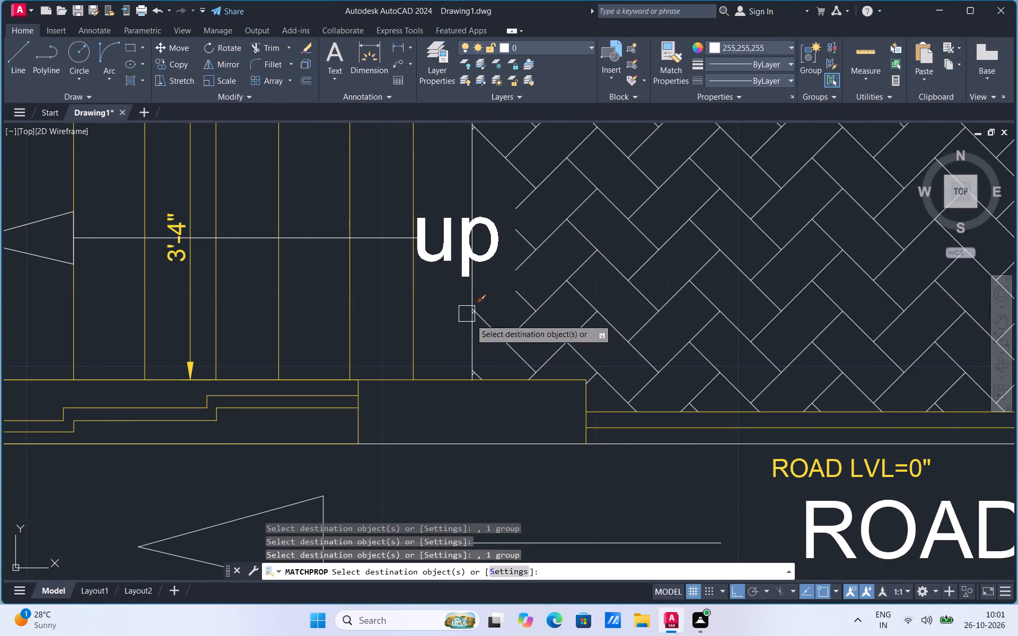
{"action": "left_click", "coordinate": [601, 409]}
{"action": "left_click", "coordinate": [586, 400]}
{"action": "left_click", "coordinate": [604, 427]}
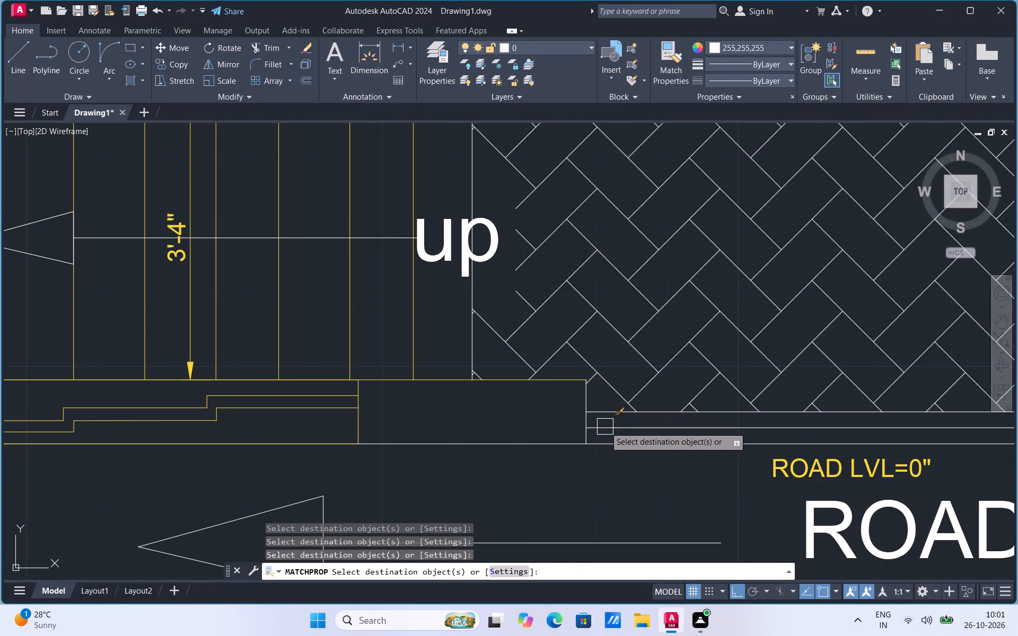
{"action": "left_click", "coordinate": [791, 466]}
Apply the white properties to the PARKING and LvL+1'0" labels and the wall corner at the shop end of the parking opening.
{"action": "scroll", "coordinate": [718, 491], "scroll_direction": "down", "scroll_amount": 2}
{"action": "left_click", "coordinate": [788, 304]}
{"action": "left_click", "coordinate": [789, 333]}
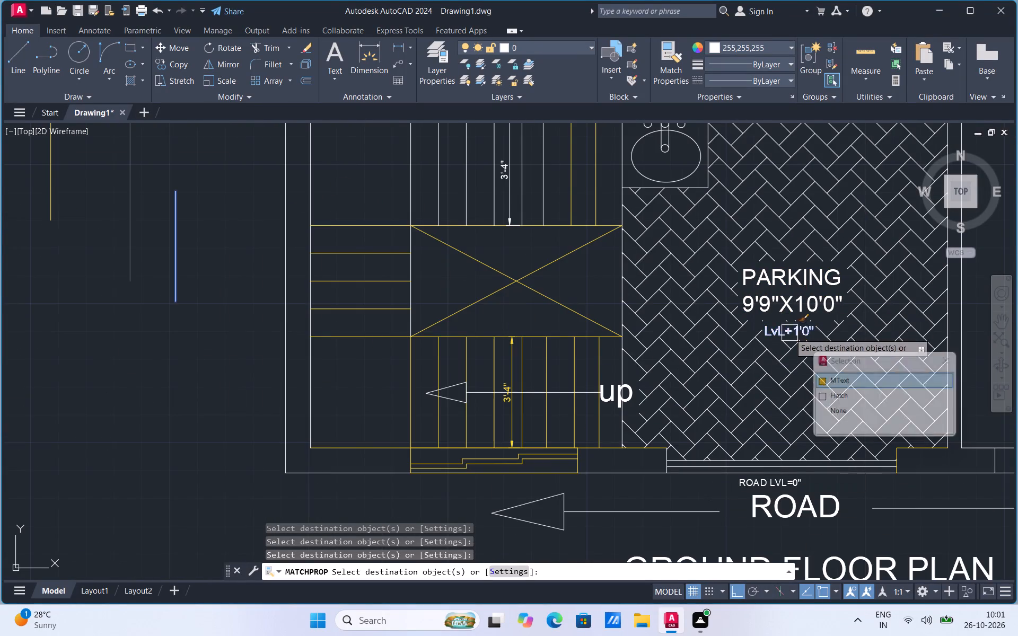
{"action": "scroll", "coordinate": [922, 461], "scroll_direction": "up", "scroll_amount": 3}
{"action": "left_click", "coordinate": [912, 418]}
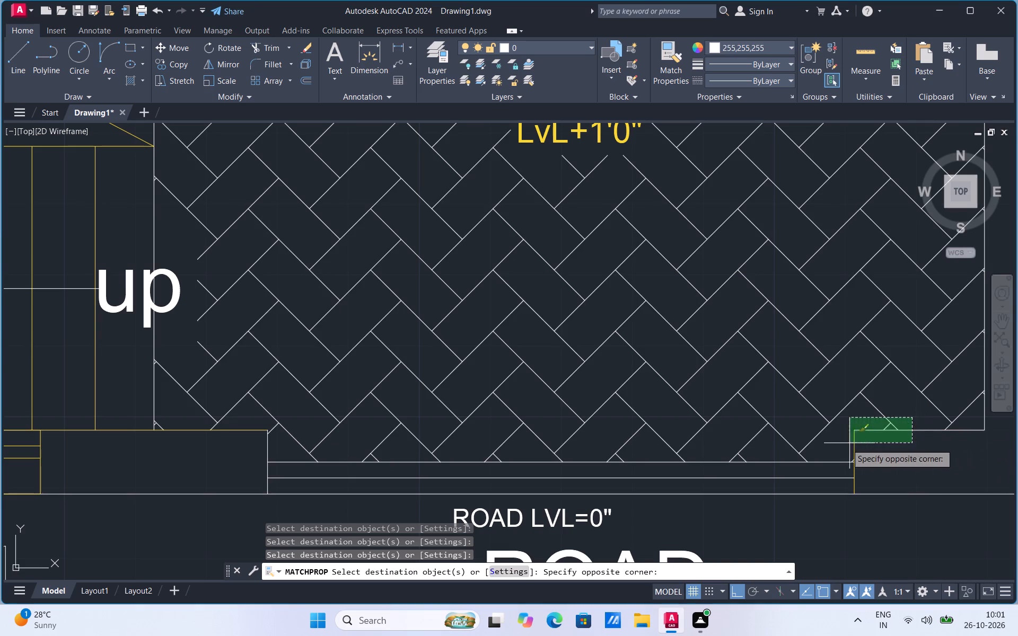
{"action": "left_click", "coordinate": [840, 444]}
{"action": "scroll", "coordinate": [887, 464], "scroll_direction": "down", "scroll_amount": 3}
{"action": "left_click", "coordinate": [818, 392]}
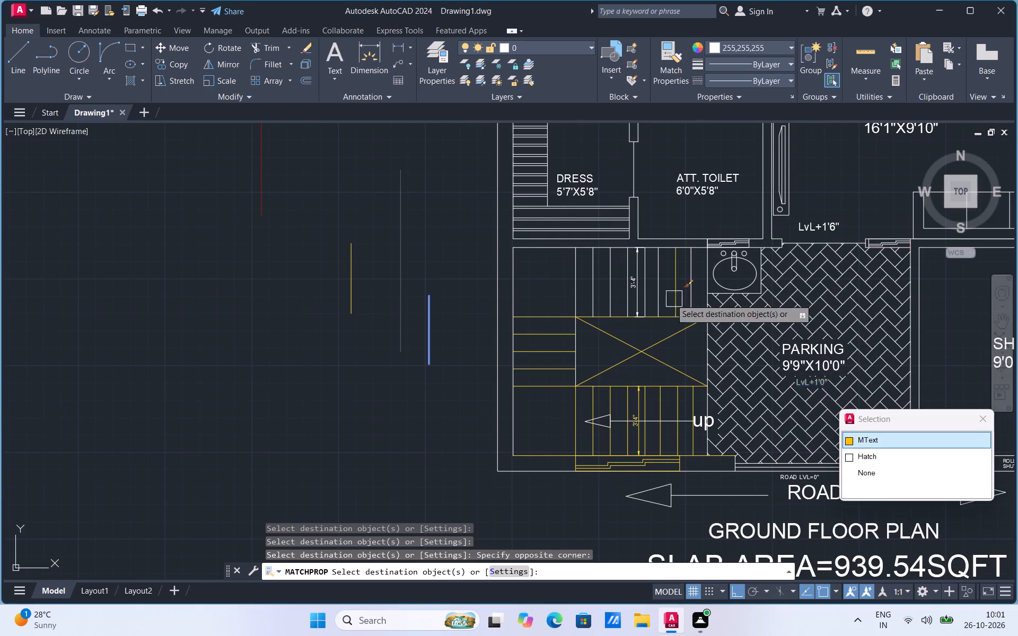
Apply the white properties to the upper stair flight's remaining yellow treads and the crossed landing's top edge and diagonals.
{"action": "scroll", "coordinate": [639, 280], "scroll_direction": "up", "scroll_amount": 2}
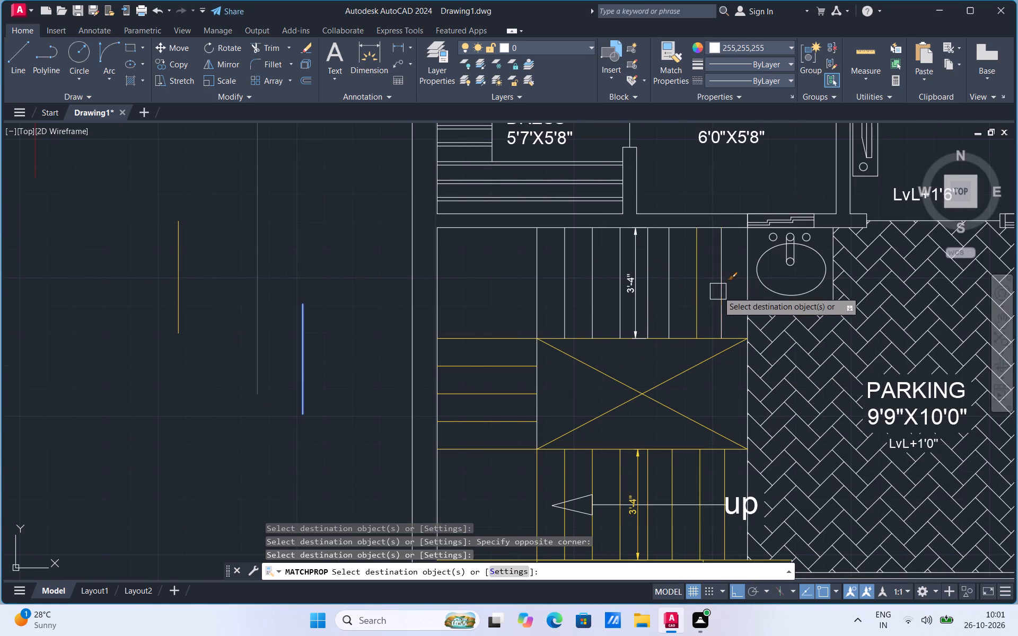
{"action": "left_click", "coordinate": [718, 291]}
{"action": "left_click", "coordinate": [701, 303]}
{"action": "left_click", "coordinate": [682, 339]}
{"action": "left_click", "coordinate": [675, 376]}
{"action": "left_click", "coordinate": [589, 381]}
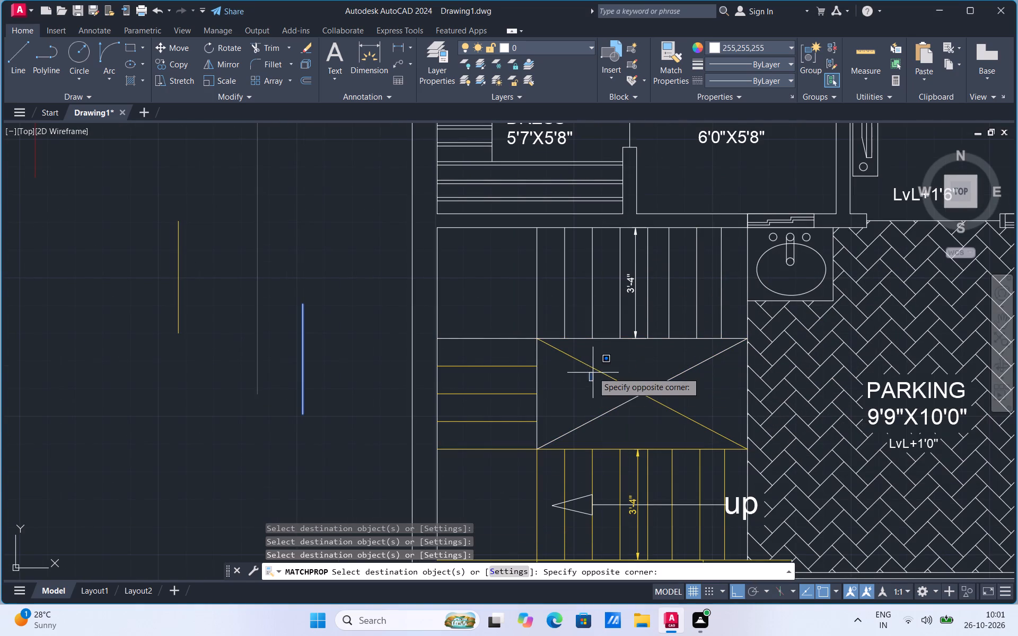
{"action": "left_click", "coordinate": [500, 358]}
Apply the white properties to the remaining side steps, the landing's lower edge and the first line of the lower flight.
{"action": "left_click", "coordinate": [494, 397]}
{"action": "left_click", "coordinate": [493, 413]}
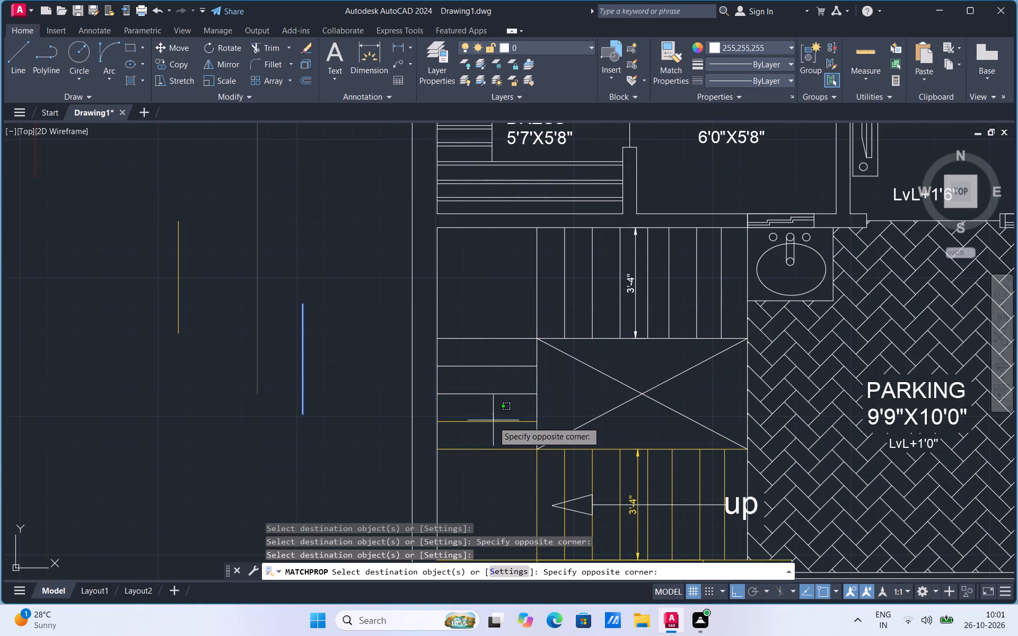
{"action": "left_click", "coordinate": [493, 449]}
{"action": "left_click", "coordinate": [536, 466]}
{"action": "left_click", "coordinate": [578, 446]}
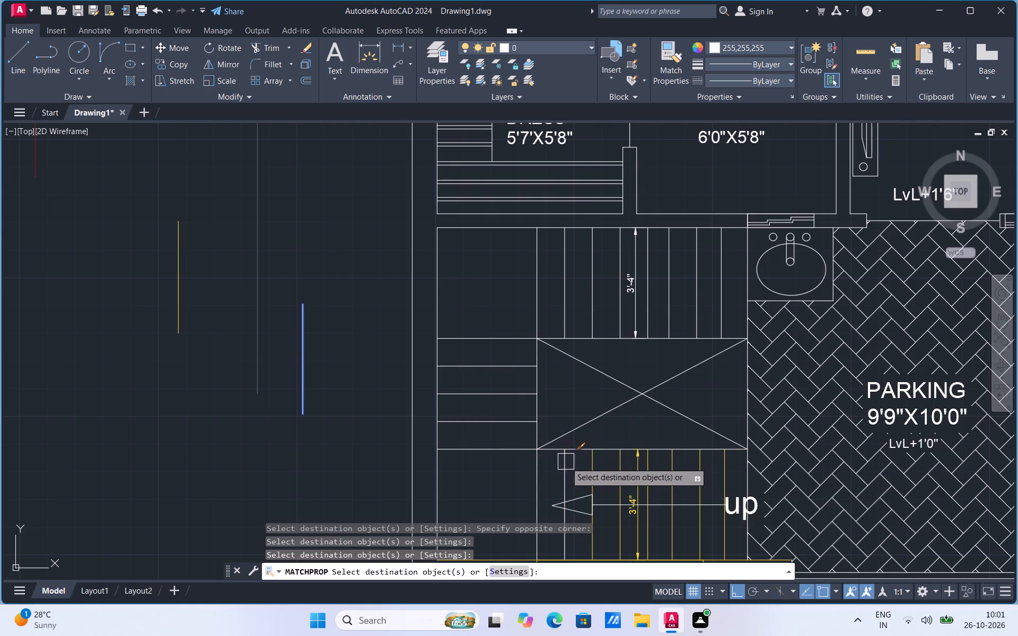
Apply the white properties to the lower stair flight's treads and its 3'-4" dimension.
{"action": "left_click", "coordinate": [565, 462]}
{"action": "left_click", "coordinate": [591, 463]}
{"action": "left_click", "coordinate": [612, 469]}
{"action": "left_click", "coordinate": [631, 475]}
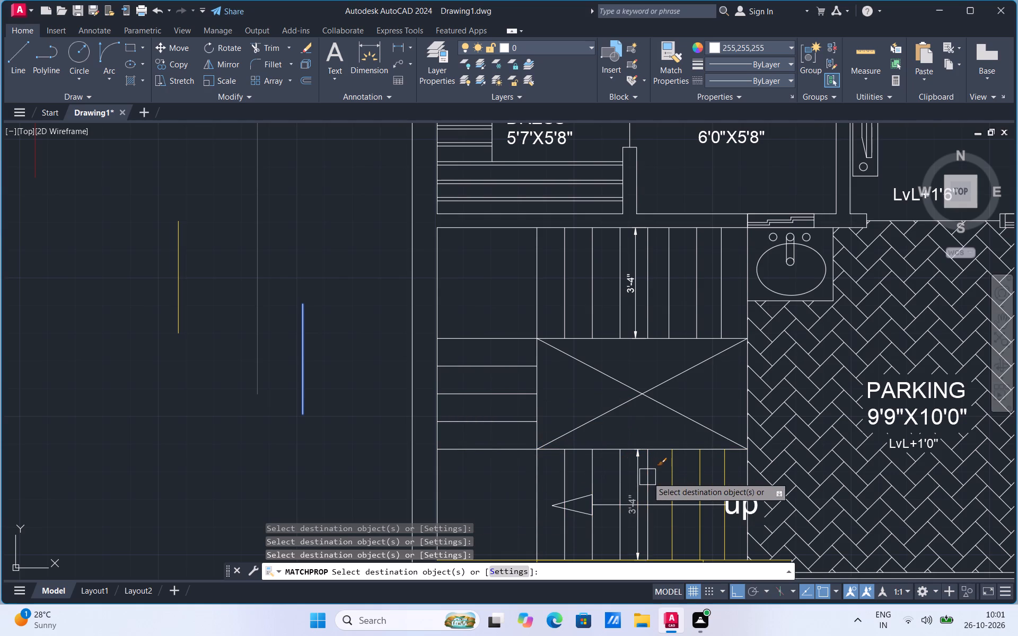
{"action": "left_click", "coordinate": [647, 477]}
{"action": "left_click", "coordinate": [668, 475]}
{"action": "left_click", "coordinate": [699, 475]}
{"action": "left_click", "coordinate": [723, 475]}
Apply the white properties to the staircase's bottom wall line, the window below it and the short wall line beside the parking.
{"action": "scroll", "coordinate": [680, 434], "scroll_direction": "down", "scroll_amount": 3}
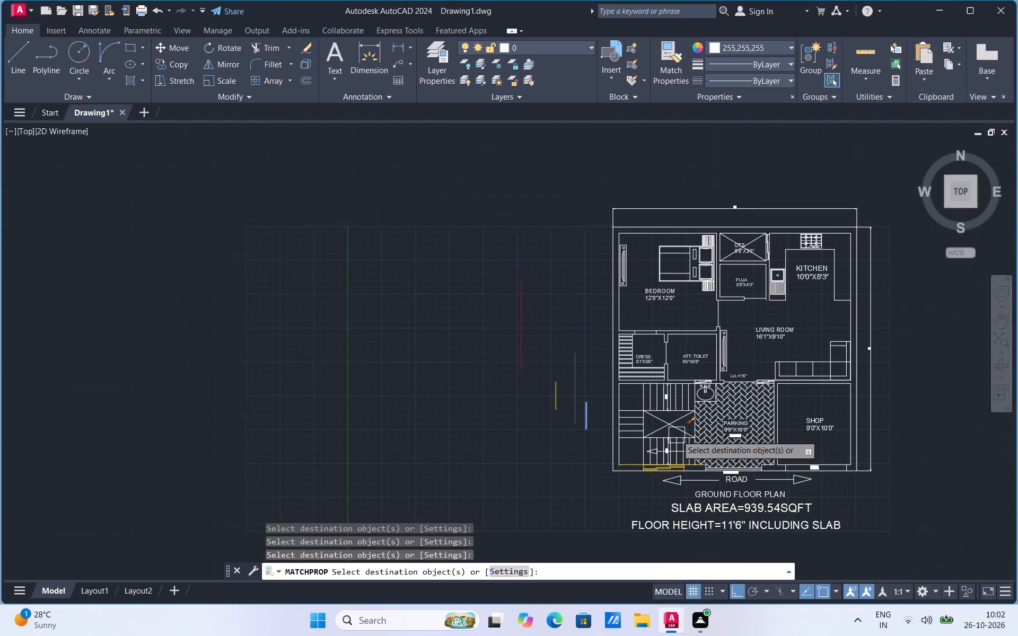
{"action": "scroll", "coordinate": [681, 470], "scroll_direction": "up", "scroll_amount": 4}
{"action": "left_click", "coordinate": [380, 439]}
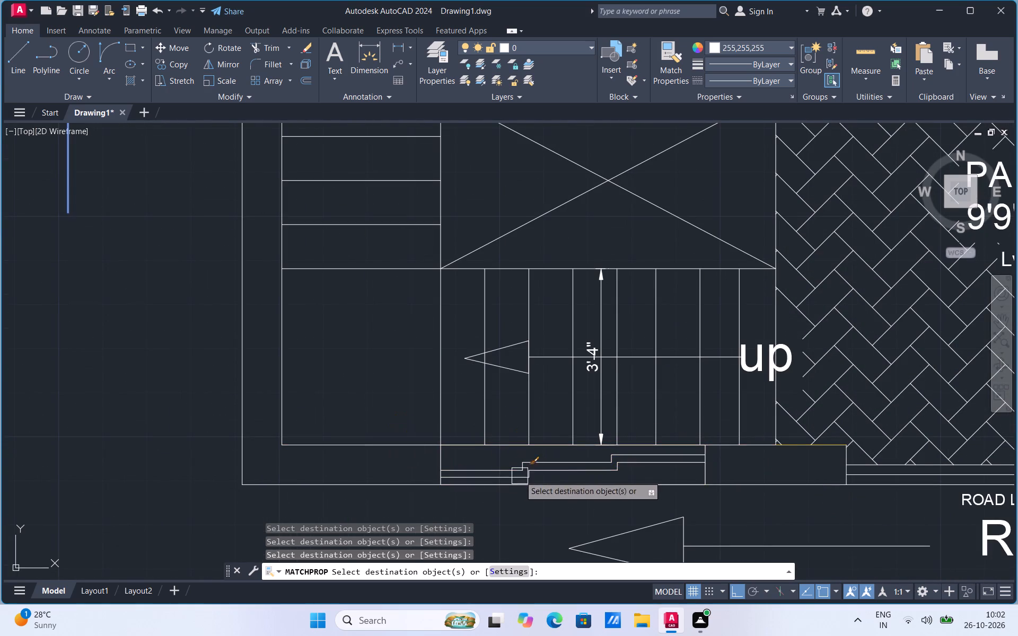
{"action": "left_click", "coordinate": [521, 476]}
{"action": "left_click", "coordinate": [794, 447]}
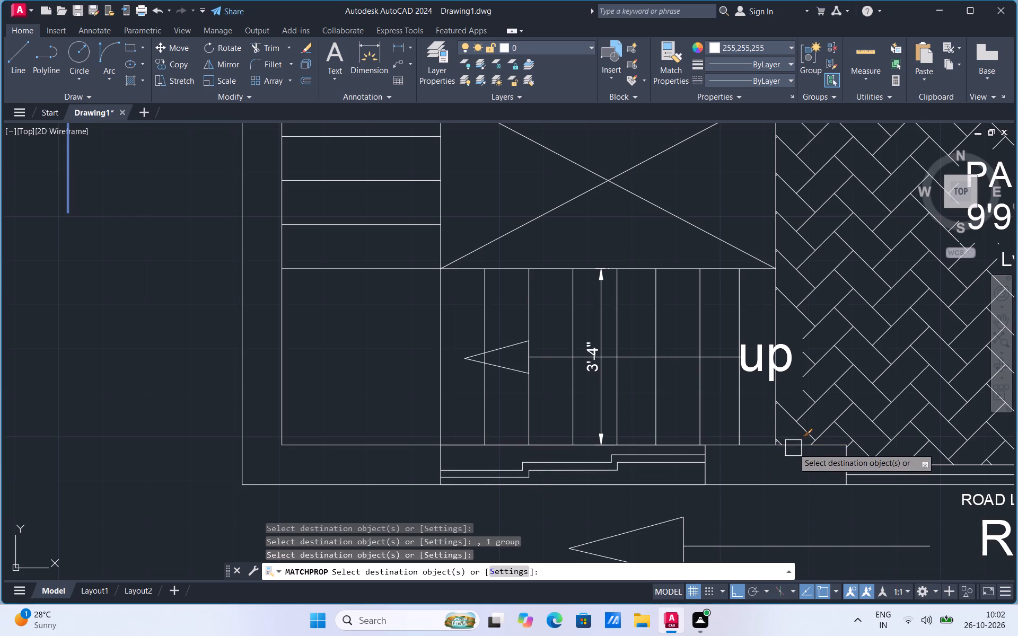
Remove the four vertical sample lines beside the floor plan with Trim.
{"action": "scroll", "coordinate": [546, 453], "scroll_direction": "down", "scroll_amount": 4}
{"action": "scroll", "coordinate": [602, 412], "scroll_direction": "up", "scroll_amount": 2}
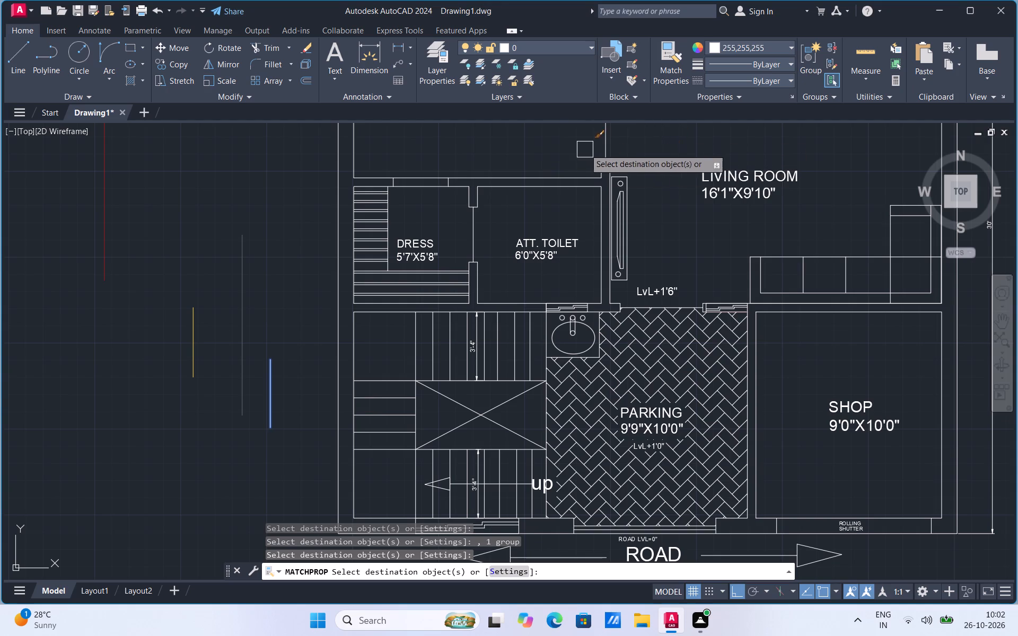
{"action": "scroll", "coordinate": [620, 349], "scroll_direction": "down", "scroll_amount": 3}
{"action": "scroll", "coordinate": [623, 336], "scroll_direction": "up", "scroll_amount": 2}
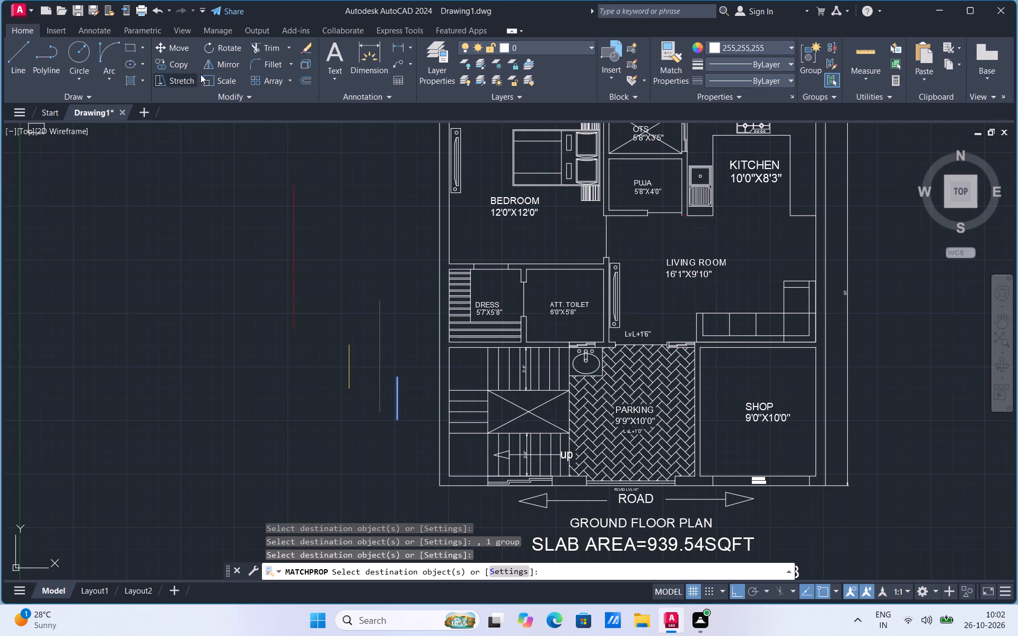
{"action": "left_click_drag", "start_coordinate": [271, 46], "coordinate": [271, 66]}
{"action": "left_click_drag", "start_coordinate": [291, 286], "coordinate": [294, 291]}
{"action": "left_click", "coordinate": [347, 368]}
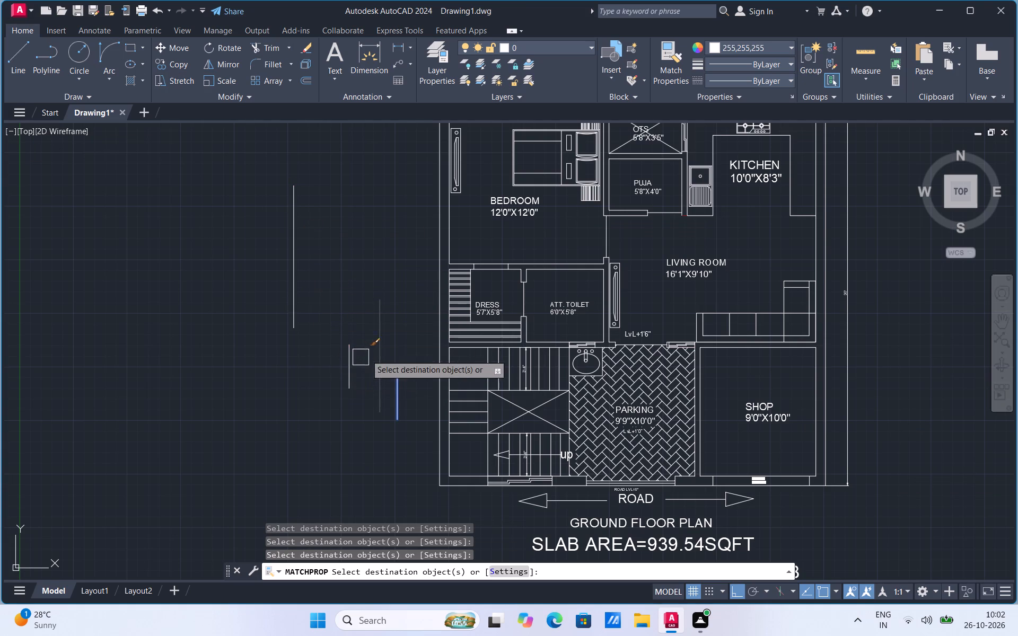
{"action": "left_click", "coordinate": [273, 45]}
{"action": "left_click", "coordinate": [292, 231]}
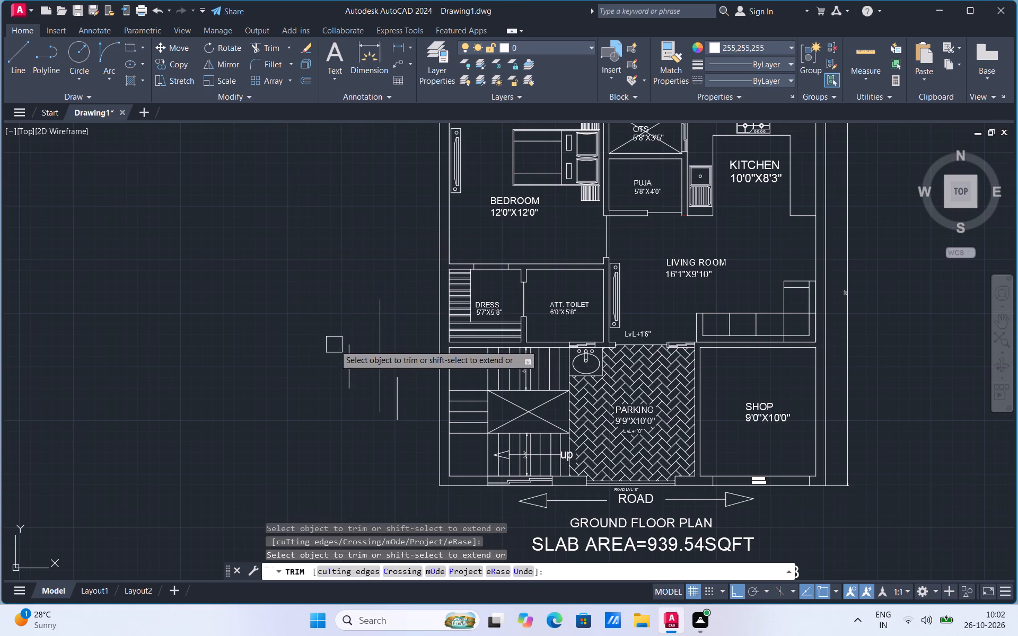
{"action": "left_click", "coordinate": [348, 364]}
{"action": "left_click", "coordinate": [386, 346]}
{"action": "left_click", "coordinate": [396, 398]}
Draw a vertical sample line to the left of the plan in black (0,0,0).
{"action": "scroll", "coordinate": [394, 418], "scroll_direction": "down", "scroll_amount": 2}
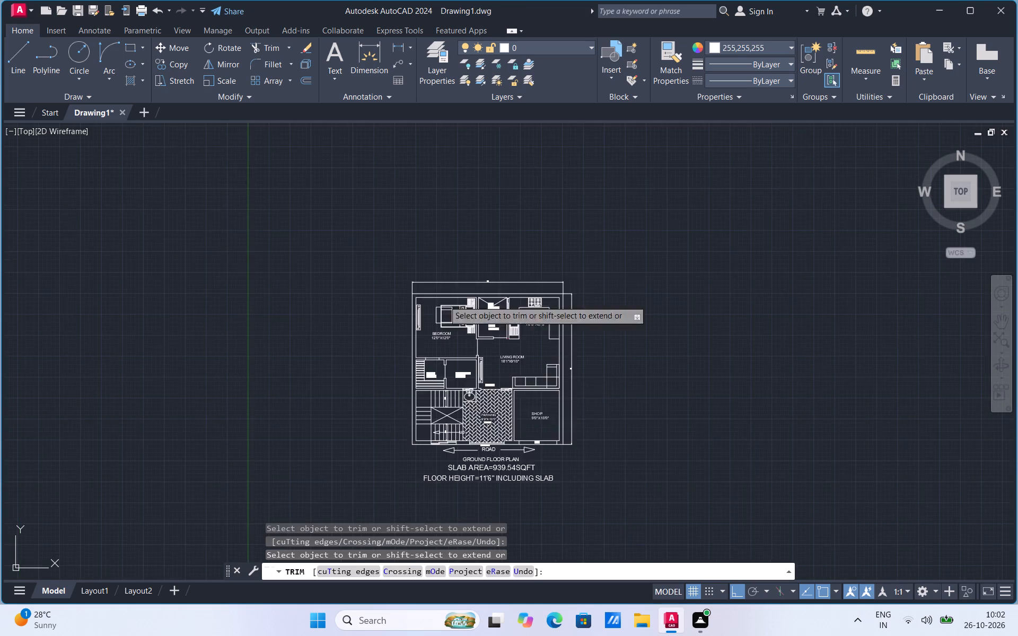
{"action": "scroll", "coordinate": [444, 269], "scroll_direction": "up", "scroll_amount": 2}
{"action": "left_click", "coordinate": [714, 48]}
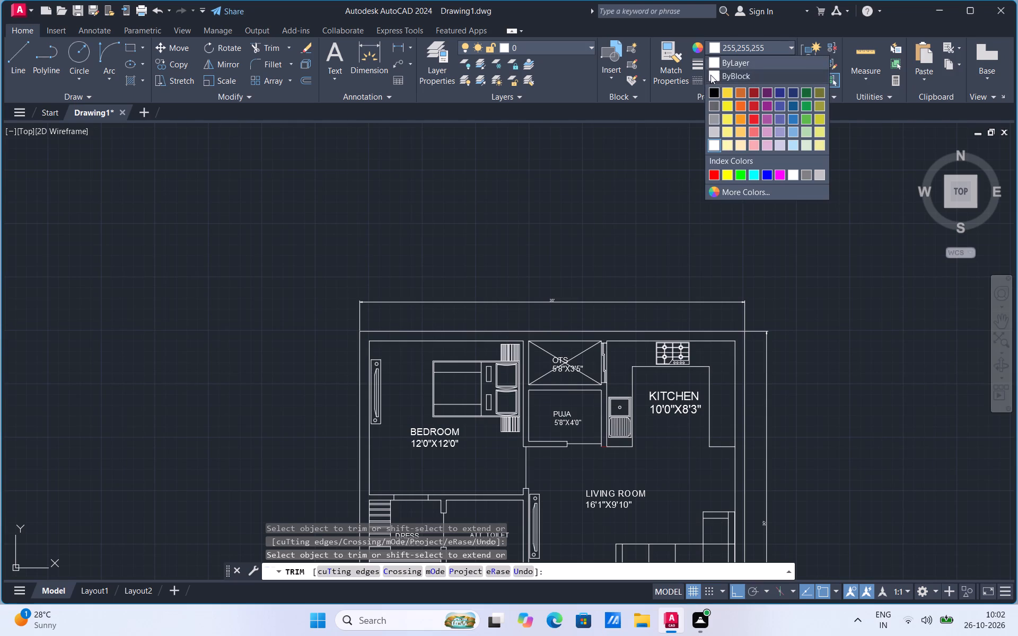
{"action": "left_click", "coordinate": [714, 94]}
{"action": "left_click", "coordinate": [22, 55]}
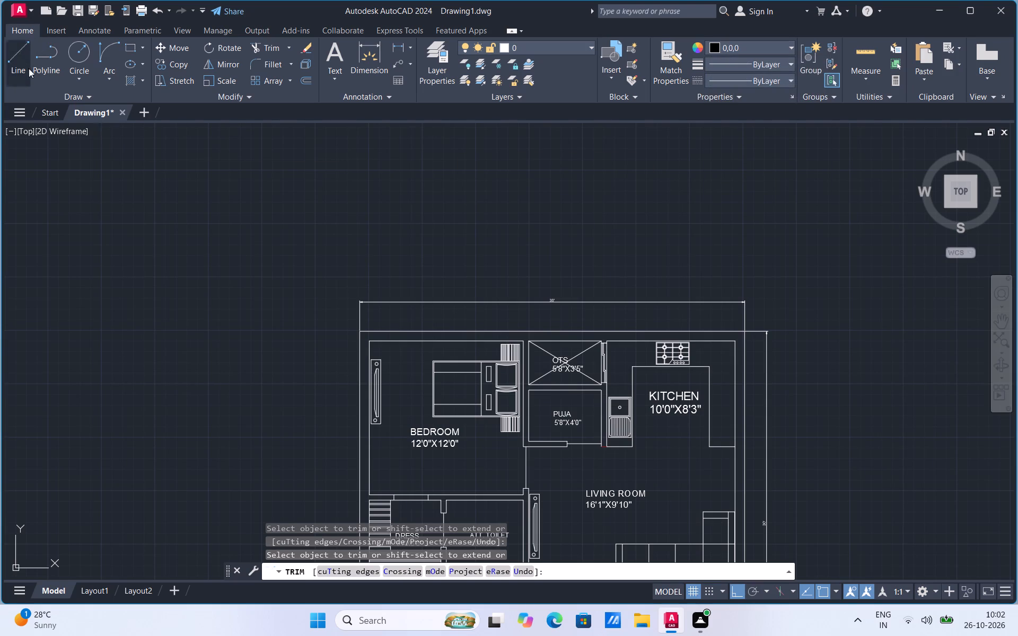
{"action": "left_click_drag", "start_coordinate": [300, 438], "coordinate": [296, 420]}
{"action": "left_click", "coordinate": [290, 312]}
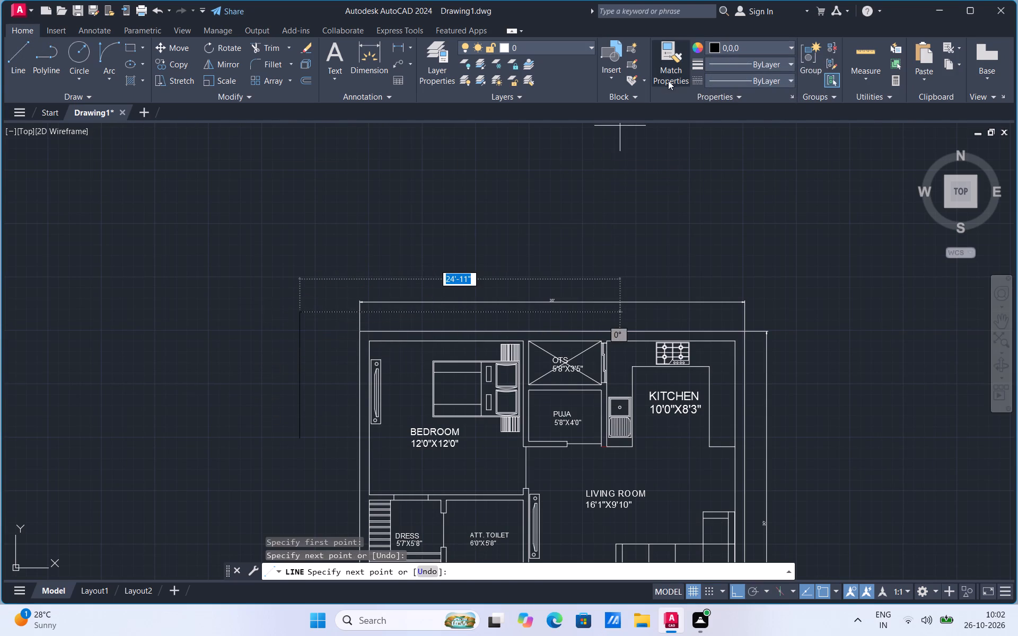
Match properties from the black sample line to the plan's top 30' dimension and the outer boundary line.
{"action": "left_click", "coordinate": [668, 81]}
{"action": "left_click", "coordinate": [300, 367]}
{"action": "left_click", "coordinate": [447, 304]}
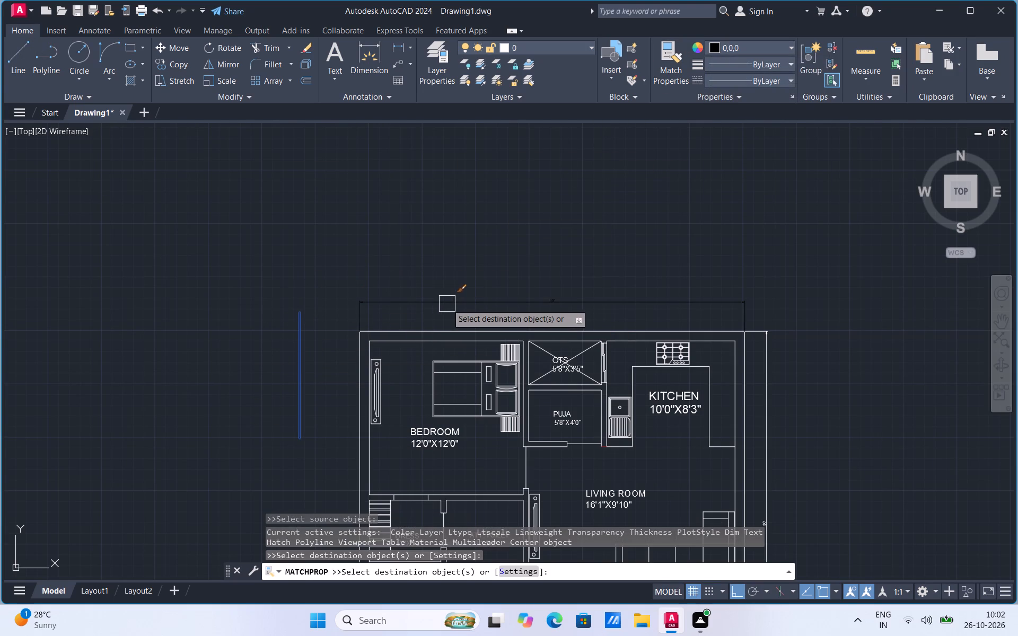
{"action": "scroll", "coordinate": [431, 332], "scroll_direction": "up", "scroll_amount": 2}
{"action": "left_click", "coordinate": [431, 332]}
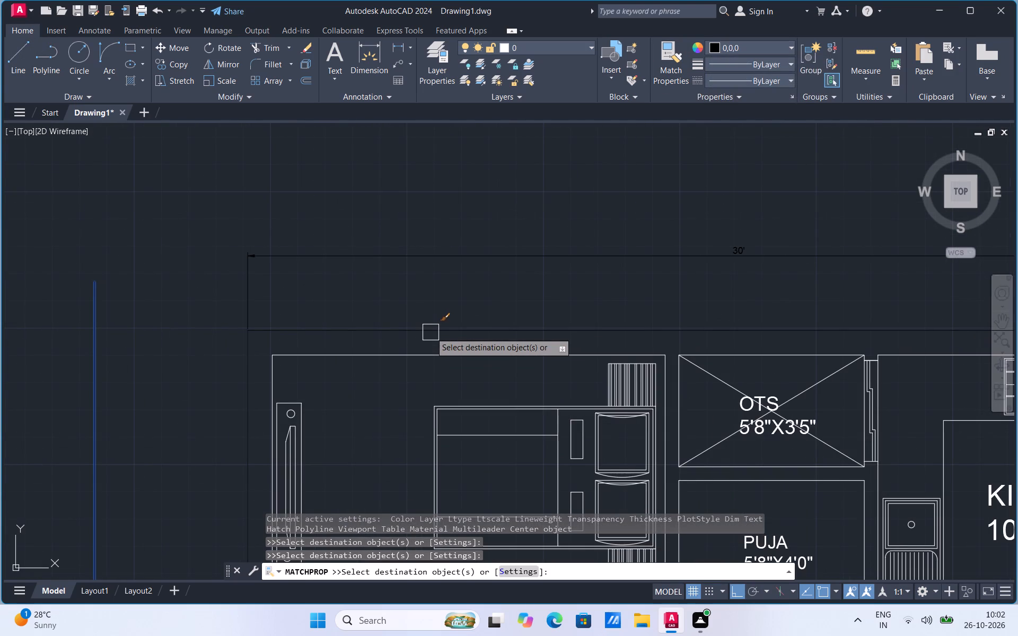
Apply the black properties to the bedroom's top, left and right wall lines, its wall unit and the bed group.
{"action": "left_click_drag", "start_coordinate": [421, 353], "coordinate": [286, 417]}
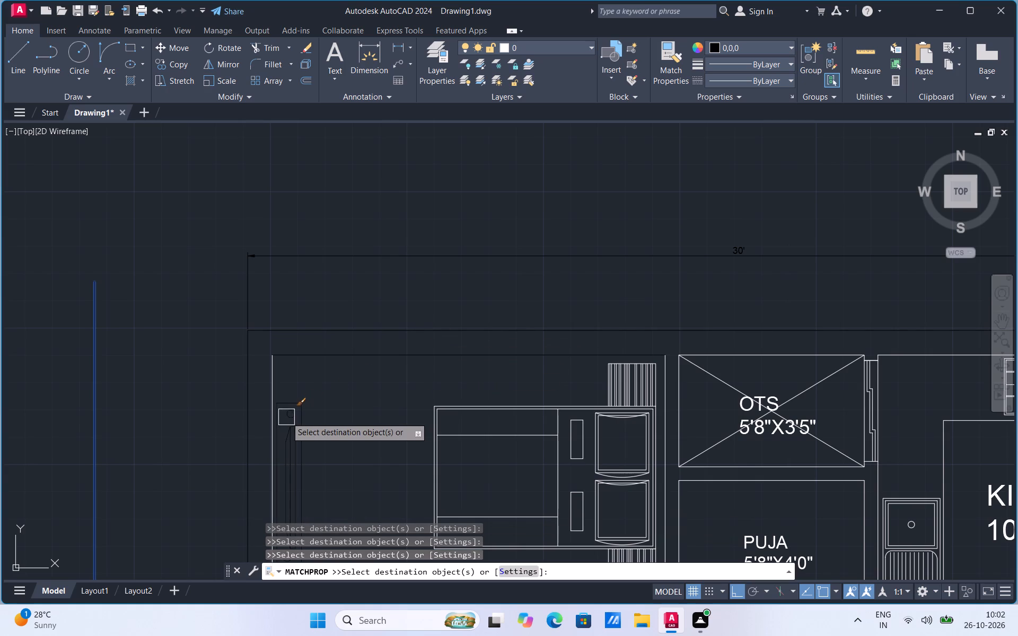
{"action": "left_click", "coordinate": [286, 417]}
{"action": "left_click_drag", "start_coordinate": [273, 400], "coordinate": [277, 373]}
{"action": "left_click", "coordinate": [277, 373]}
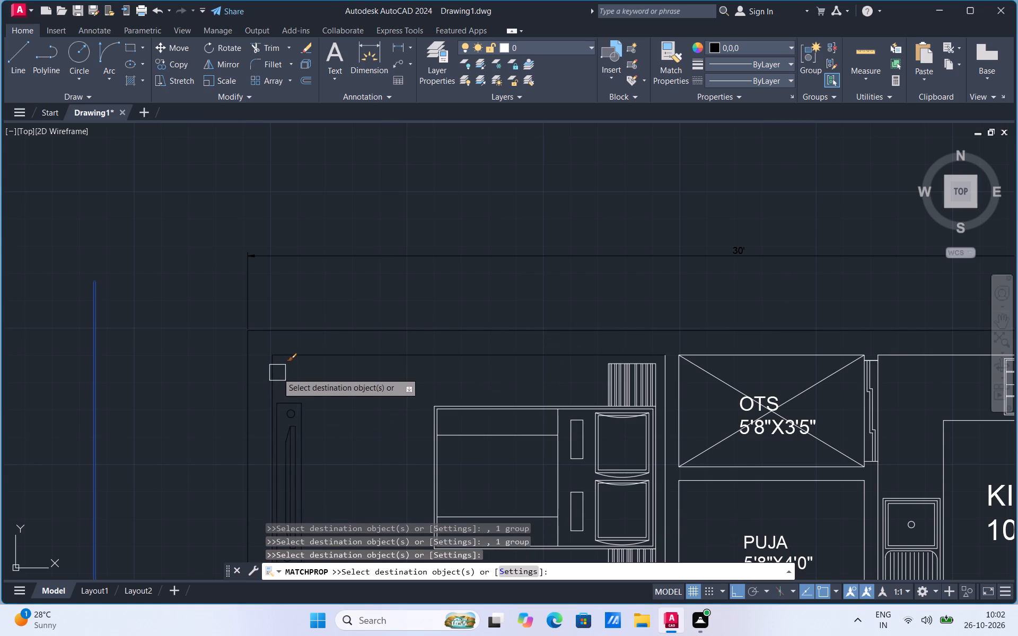
{"action": "left_click_drag", "start_coordinate": [505, 426], "coordinate": [551, 387]}
{"action": "left_click_drag", "start_coordinate": [551, 387], "coordinate": [534, 420]}
{"action": "left_click", "coordinate": [534, 420]}
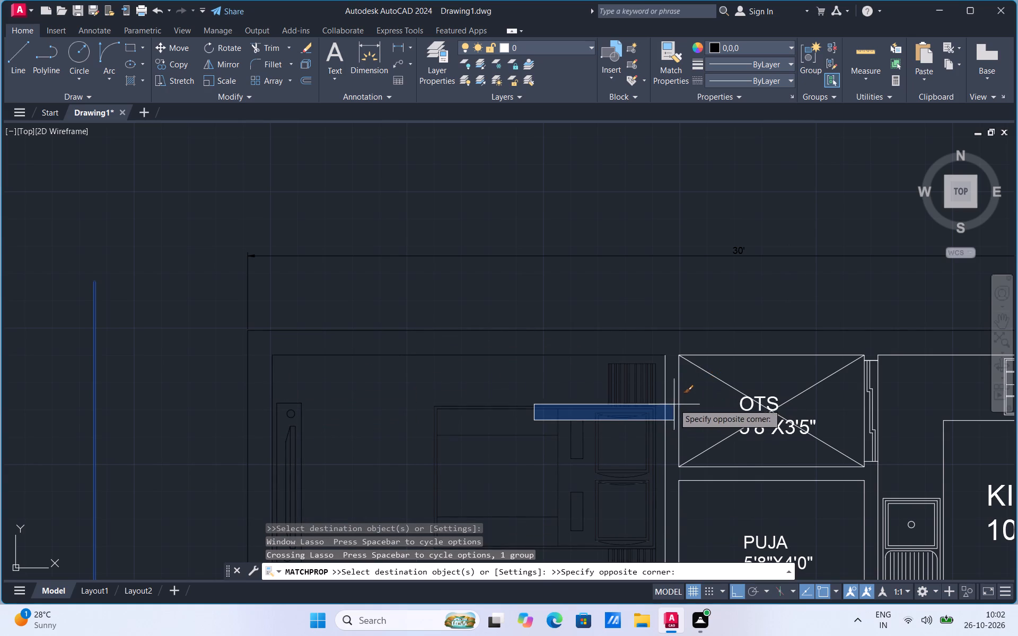
{"action": "left_click", "coordinate": [670, 401]}
{"action": "left_click_drag", "start_coordinate": [670, 401], "coordinate": [687, 404]}
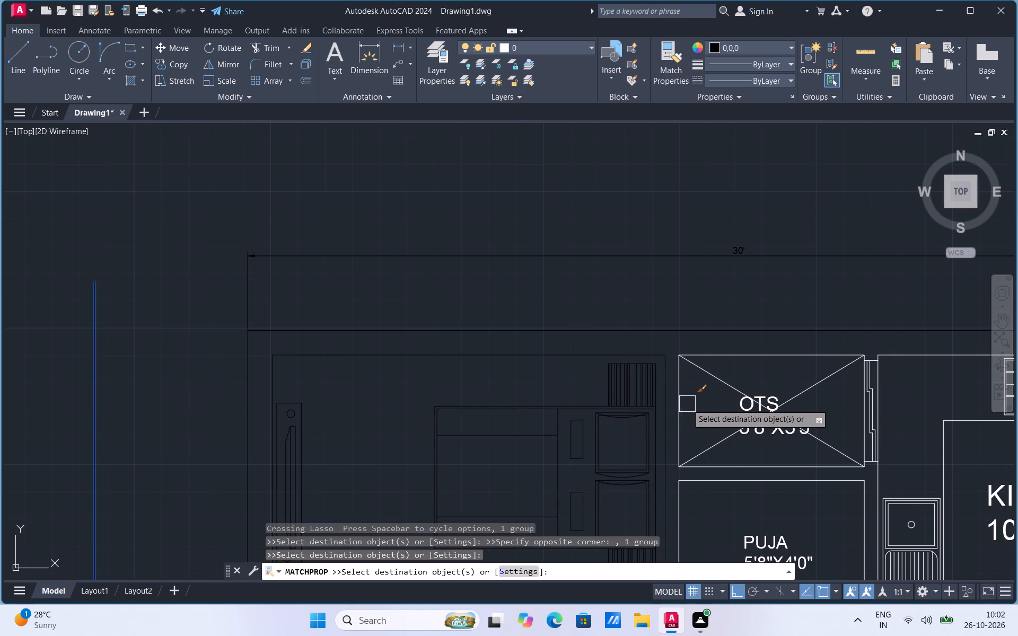
Apply the black properties to the OTS area's diagonals, its top, left and bottom lines, and its name and size text.
{"action": "left_click_drag", "start_coordinate": [687, 404], "coordinate": [731, 365]}
{"action": "left_click_drag", "start_coordinate": [731, 365], "coordinate": [719, 380]}
{"action": "left_click", "coordinate": [719, 380]}
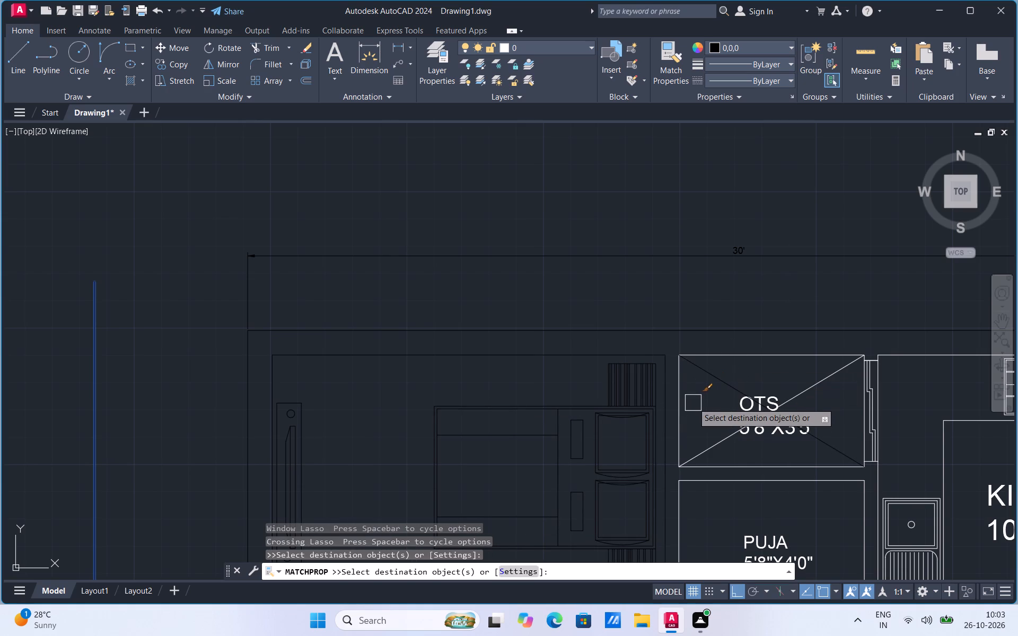
{"action": "scroll", "coordinate": [341, 365], "scroll_direction": "down", "scroll_amount": 2}
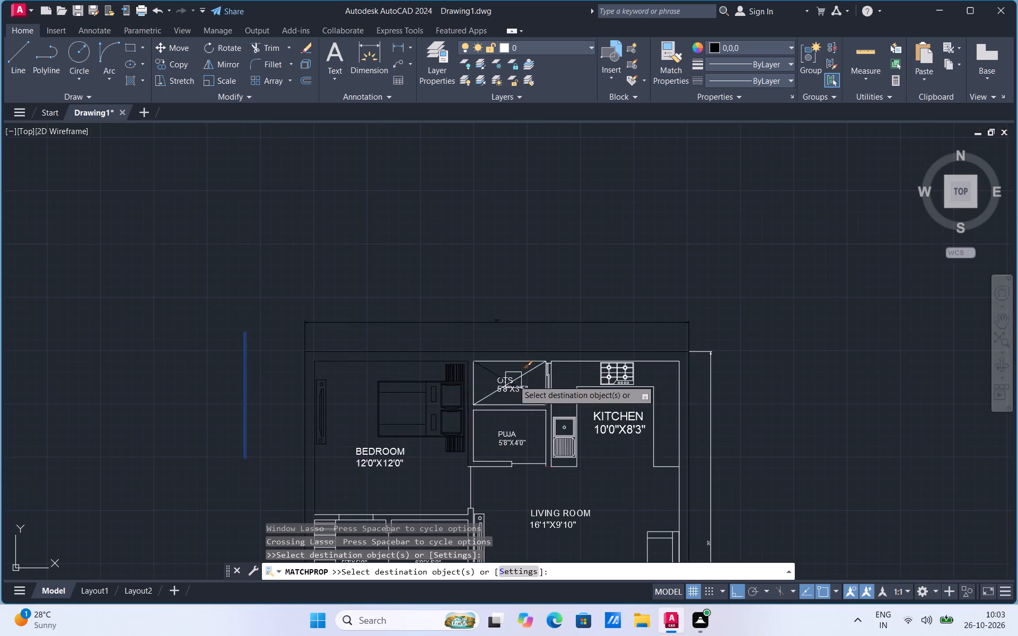
{"action": "scroll", "coordinate": [513, 380], "scroll_direction": "up", "scroll_amount": 2}
{"action": "left_click", "coordinate": [512, 339]}
{"action": "left_click", "coordinate": [543, 360]}
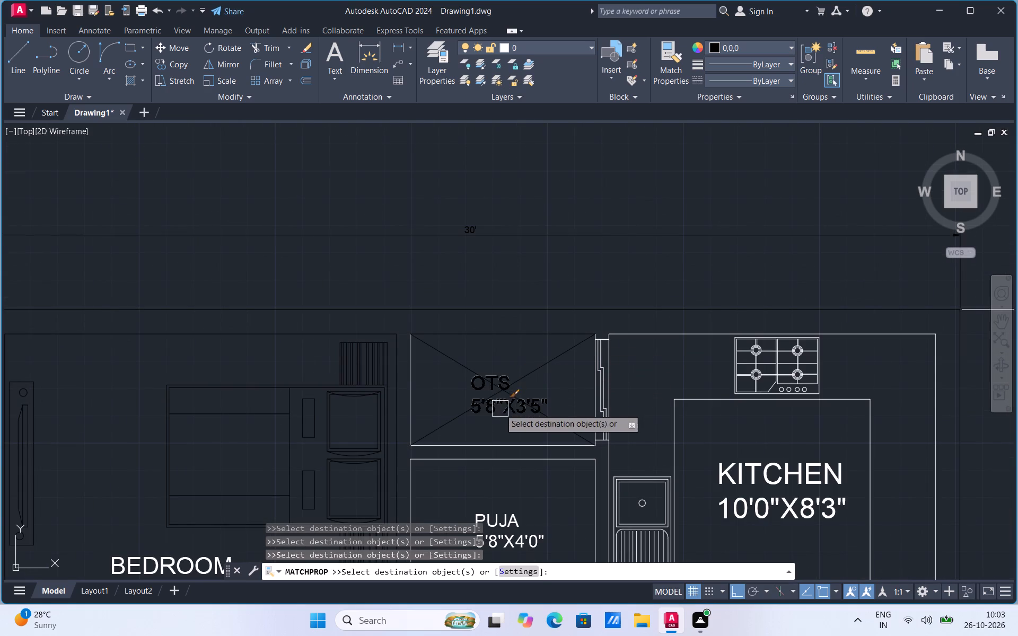
{"action": "left_click", "coordinate": [500, 409]}
{"action": "left_click", "coordinate": [408, 406]}
{"action": "left_click", "coordinate": [477, 446]}
Apply the black properties to the puja room's wall lines, the window between OTS and kitchen, and the wall lines beside it.
{"action": "left_click", "coordinate": [467, 455]}
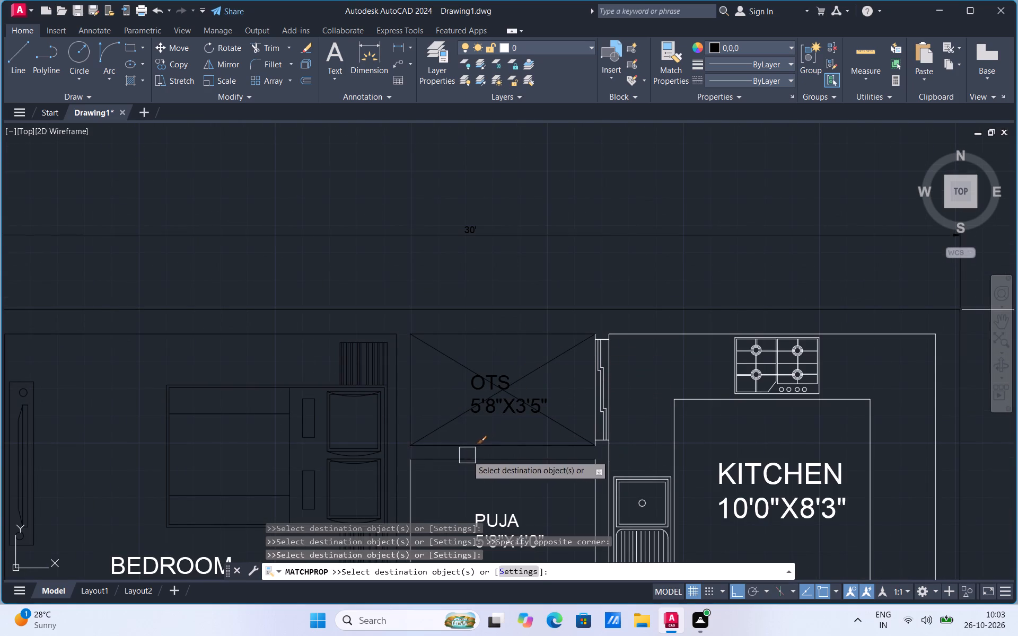
{"action": "left_click", "coordinate": [414, 498]}
{"action": "left_click", "coordinate": [611, 407]}
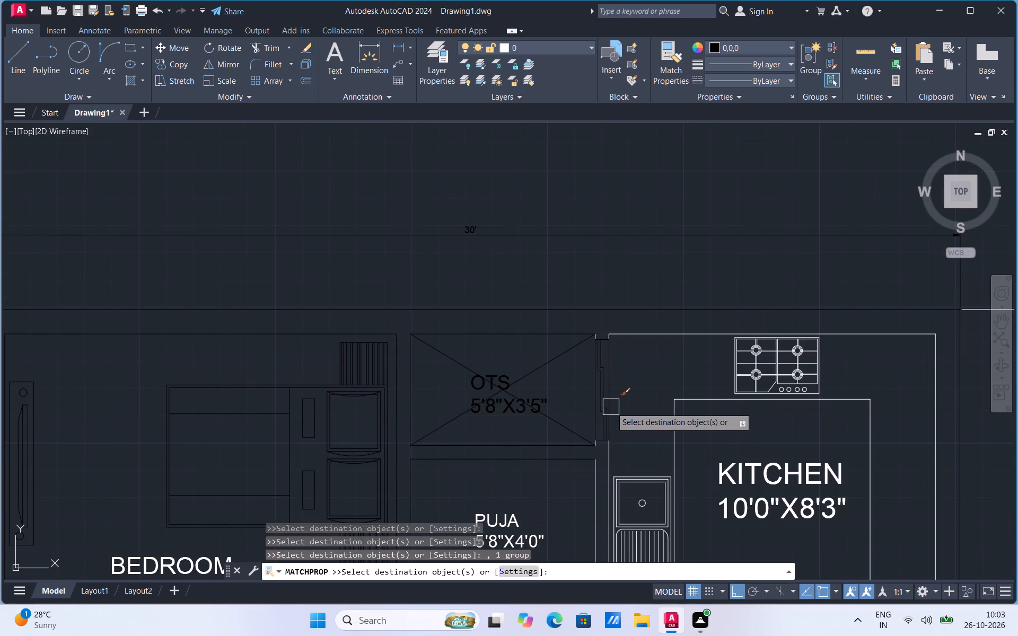
{"action": "scroll", "coordinate": [591, 464], "scroll_direction": "up", "scroll_amount": 3}
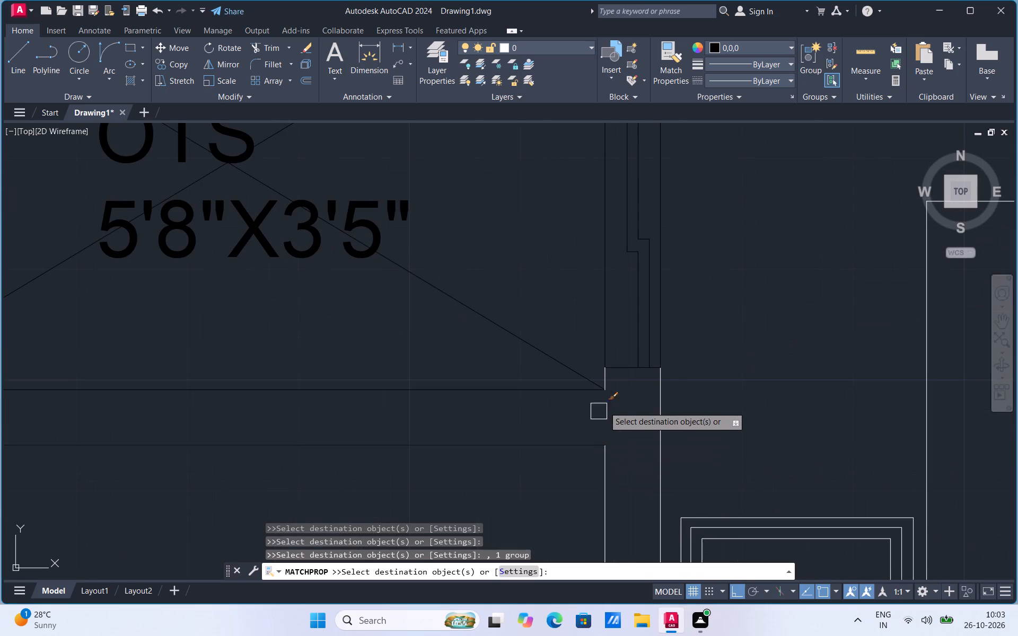
{"action": "left_click", "coordinate": [612, 384]}
{"action": "left_click", "coordinate": [658, 405]}
{"action": "left_click", "coordinate": [601, 479]}
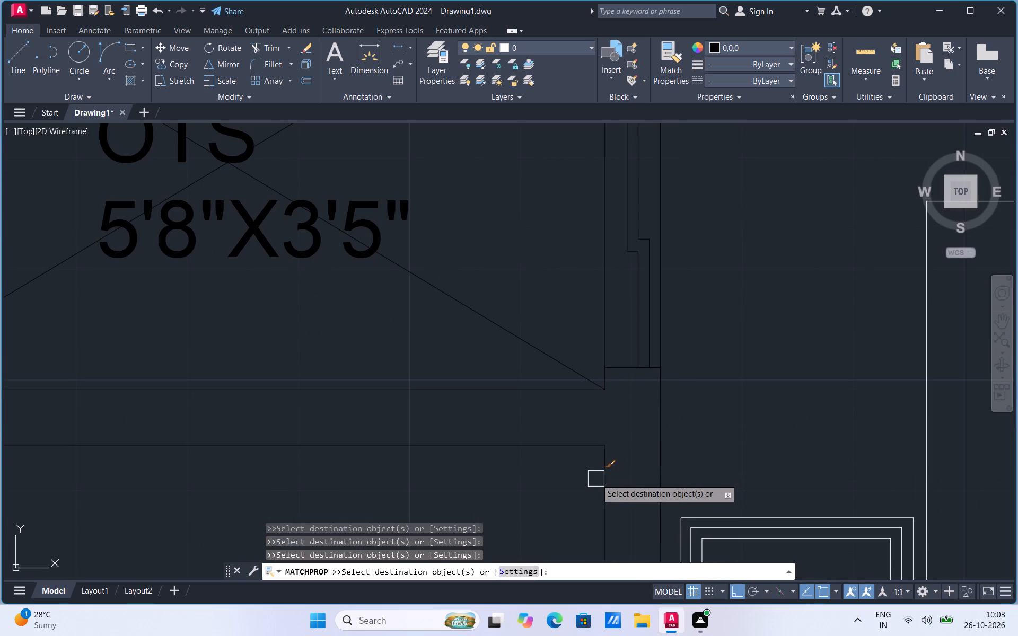
Apply the black properties to the kitchen's top wall line, the stove, the counter's top and left edges, and the sink.
{"action": "scroll", "coordinate": [593, 480], "scroll_direction": "down", "scroll_amount": 3}
{"action": "scroll", "coordinate": [598, 337], "scroll_direction": "up", "scroll_amount": 3}
{"action": "left_click", "coordinate": [586, 385]}
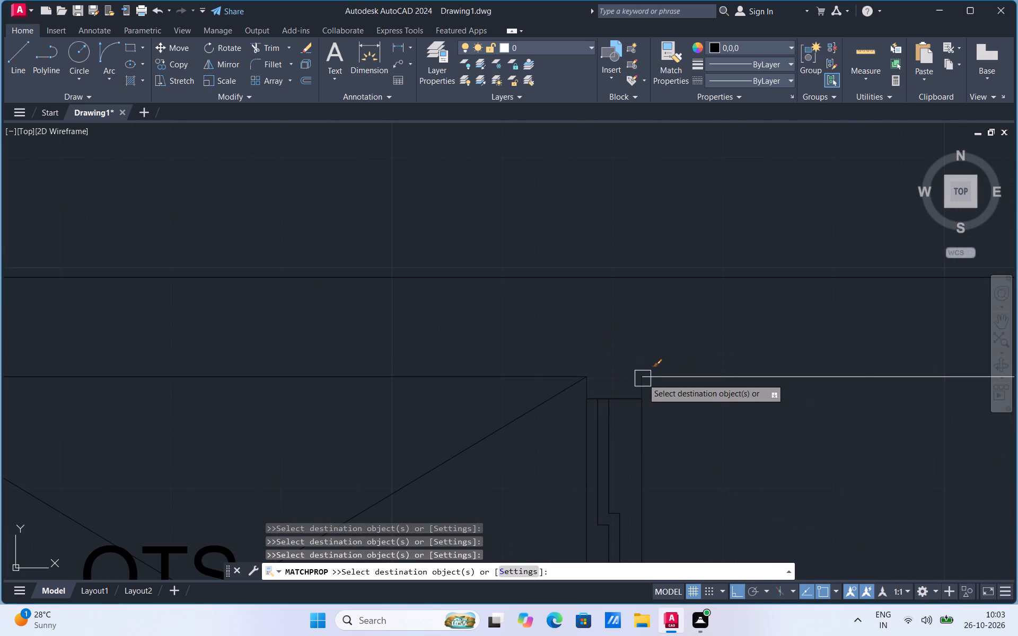
{"action": "left_click", "coordinate": [638, 386]}
{"action": "left_click", "coordinate": [673, 377]}
{"action": "scroll", "coordinate": [477, 338], "scroll_direction": "down", "scroll_amount": 3}
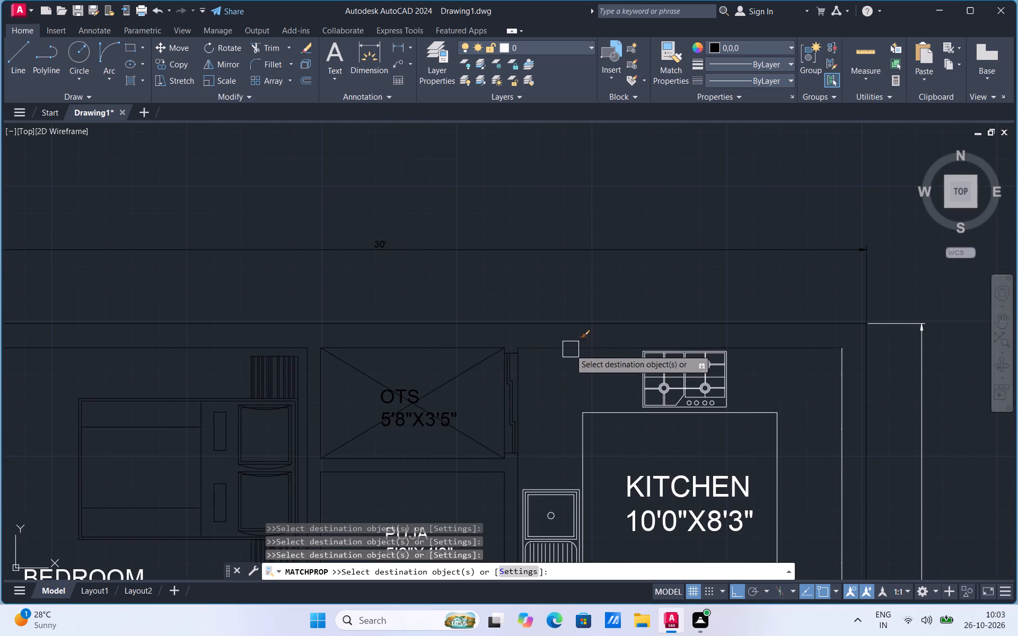
{"action": "left_click", "coordinate": [648, 373]}
{"action": "left_click", "coordinate": [601, 418]}
{"action": "left_click", "coordinate": [589, 438]}
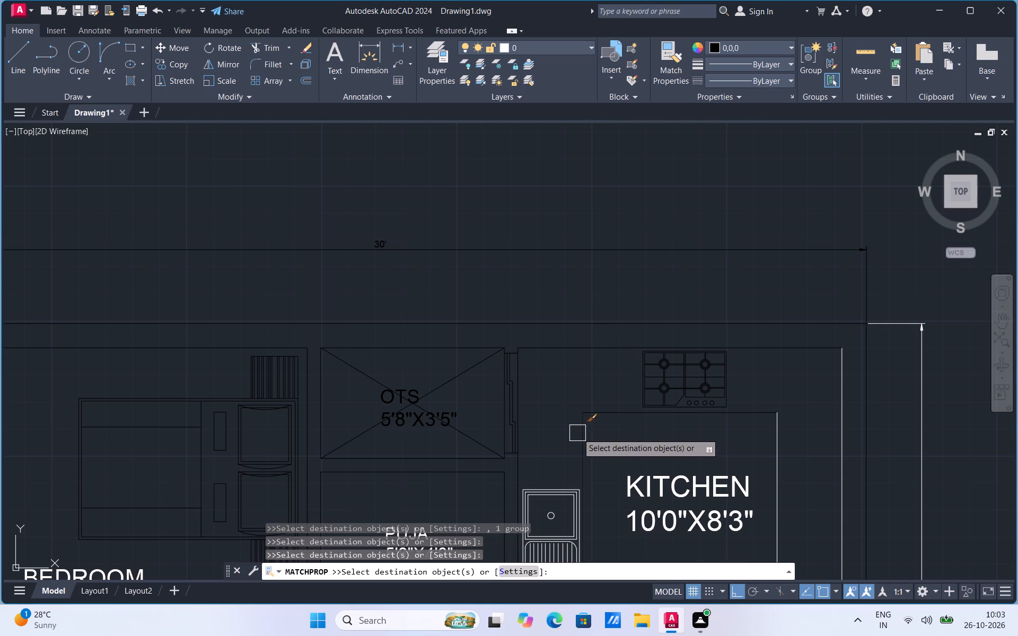
{"action": "scroll", "coordinate": [557, 358], "scroll_direction": "down", "scroll_amount": 3}
{"action": "scroll", "coordinate": [579, 416], "scroll_direction": "up", "scroll_amount": 3}
{"action": "left_click", "coordinate": [507, 391]}
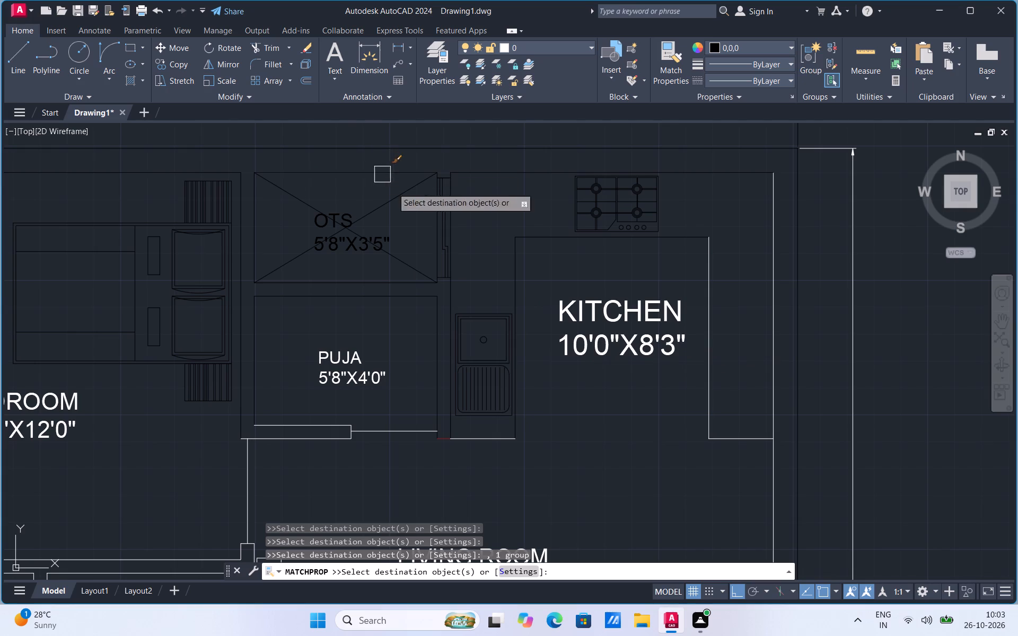
Apply the black properties to the kitchen's name and size text, the counter's right edge and both lower counter ends.
{"action": "left_click", "coordinate": [618, 317]}
{"action": "left_click", "coordinate": [708, 280]}
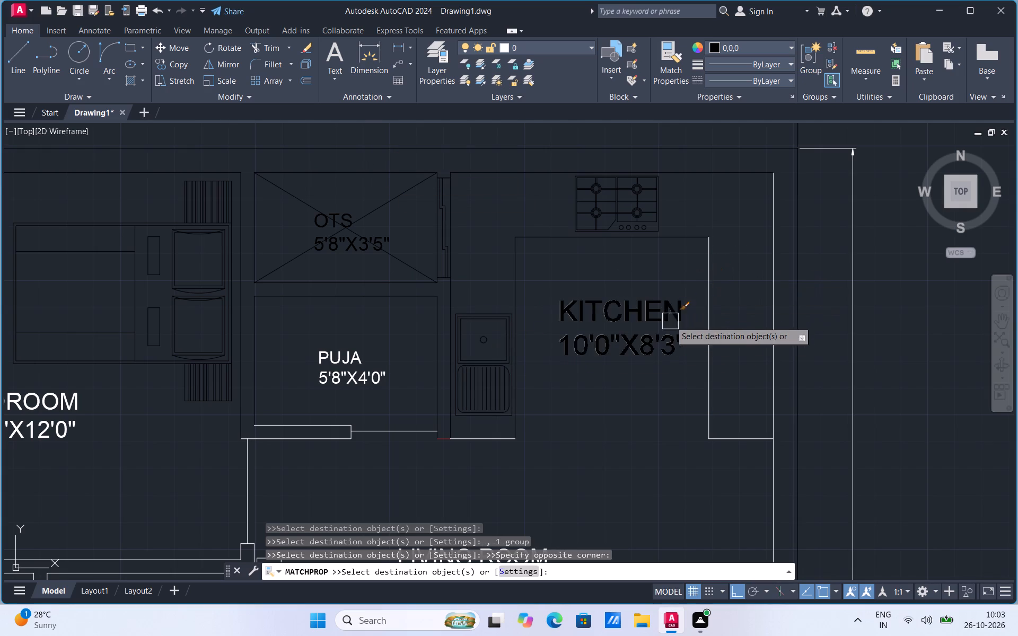
{"action": "left_click", "coordinate": [670, 321]}
{"action": "left_click", "coordinate": [707, 374]}
{"action": "left_click", "coordinate": [741, 442]}
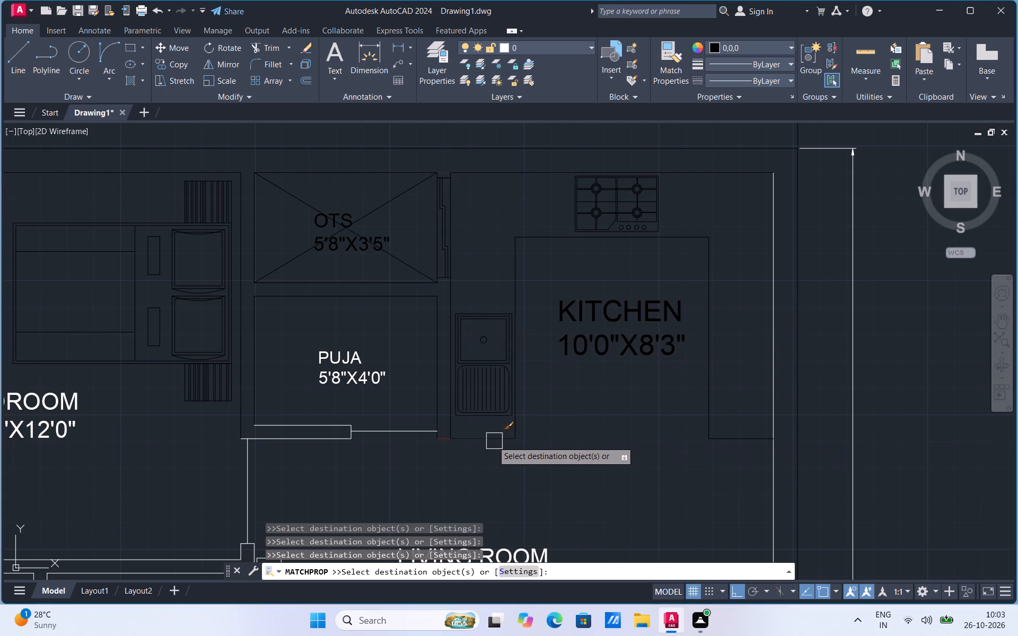
{"action": "left_click", "coordinate": [492, 441]}
Apply the black properties to the puja room's bottom door and wall lines, its name and size text, and the adjoining red line.
{"action": "scroll", "coordinate": [407, 444], "scroll_direction": "up", "scroll_amount": 1}
{"action": "left_click", "coordinate": [410, 425]}
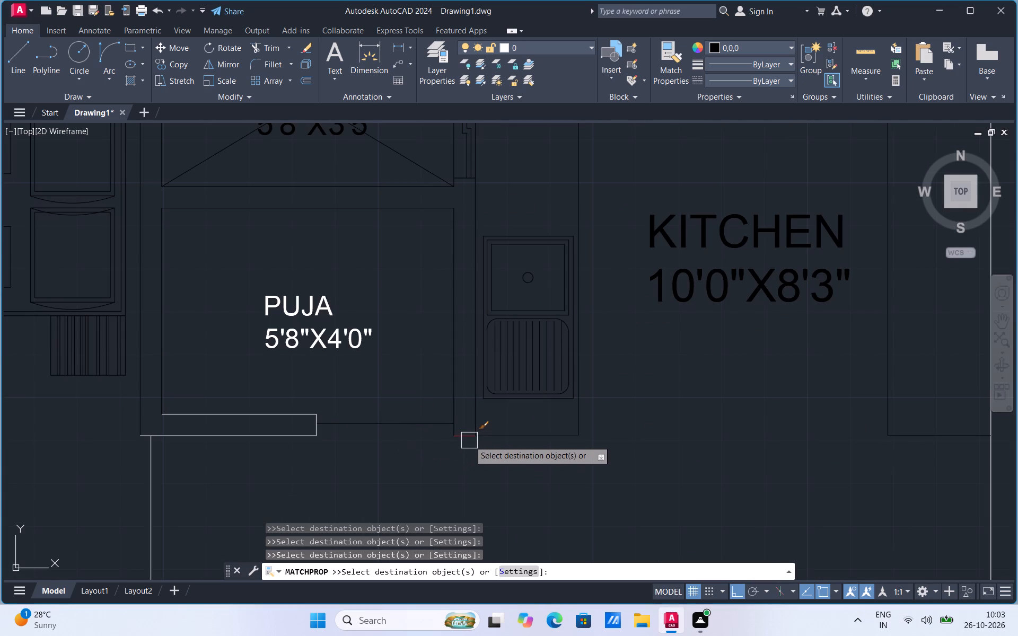
{"action": "left_click", "coordinate": [469, 440]}
{"action": "left_click", "coordinate": [464, 438]}
{"action": "left_click", "coordinate": [284, 436]}
{"action": "left_click", "coordinate": [288, 409]}
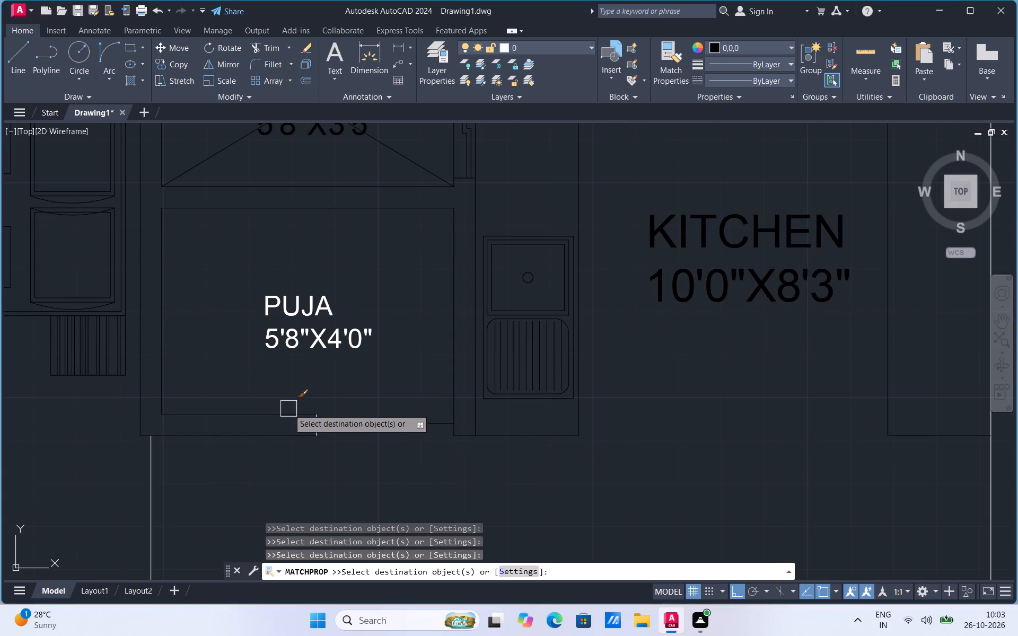
{"action": "left_click", "coordinate": [313, 353]}
{"action": "left_click", "coordinate": [320, 423]}
Apply the black properties to the inner right wall line of the kitchen and living room and the plan's right-hand dimension.
{"action": "scroll", "coordinate": [388, 351], "scroll_direction": "down", "scroll_amount": 3}
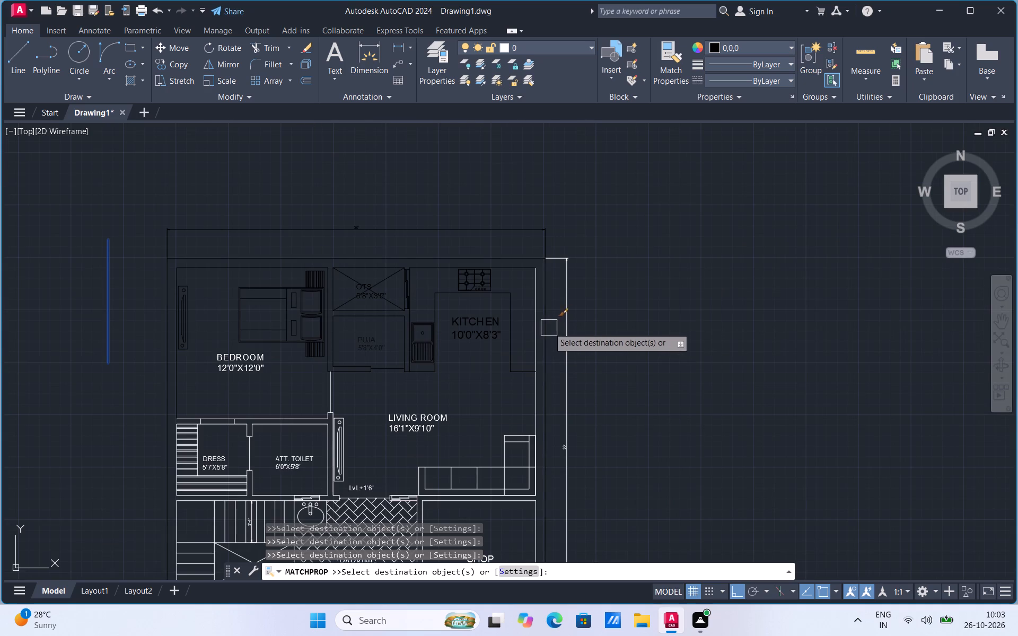
{"action": "left_click", "coordinate": [538, 318]}
{"action": "left_click", "coordinate": [577, 276]}
{"action": "left_click", "coordinate": [546, 324]}
Apply the black properties to the staircase's left and top wall lines and the horizontal treads along its left side.
{"action": "scroll", "coordinate": [622, 313], "scroll_direction": "down", "scroll_amount": 2}
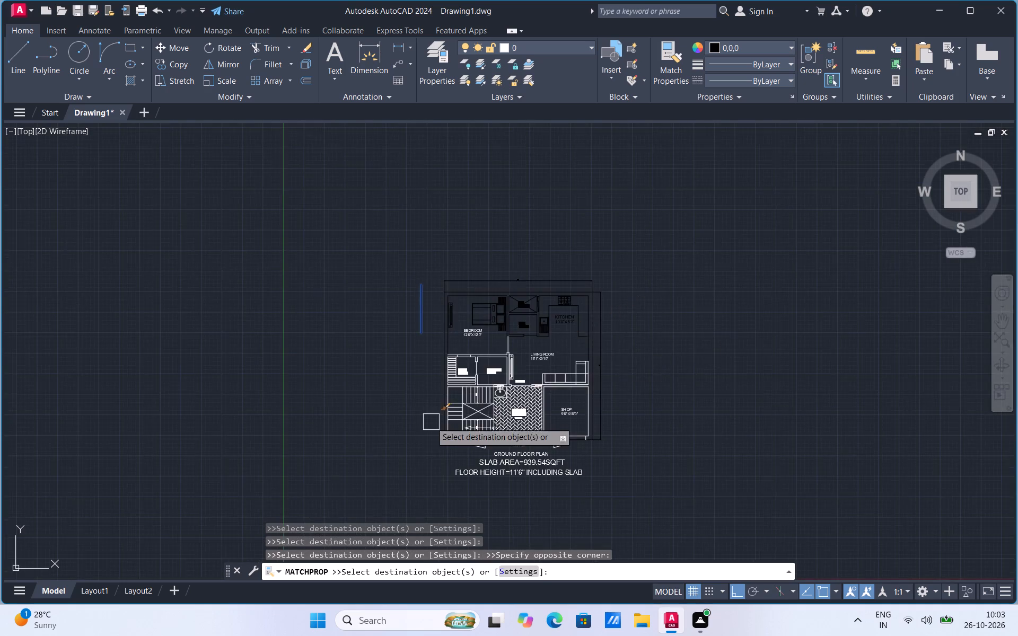
{"action": "scroll", "coordinate": [426, 409], "scroll_direction": "up", "scroll_amount": 4}
{"action": "left_click", "coordinate": [562, 322]}
{"action": "left_click", "coordinate": [608, 284]}
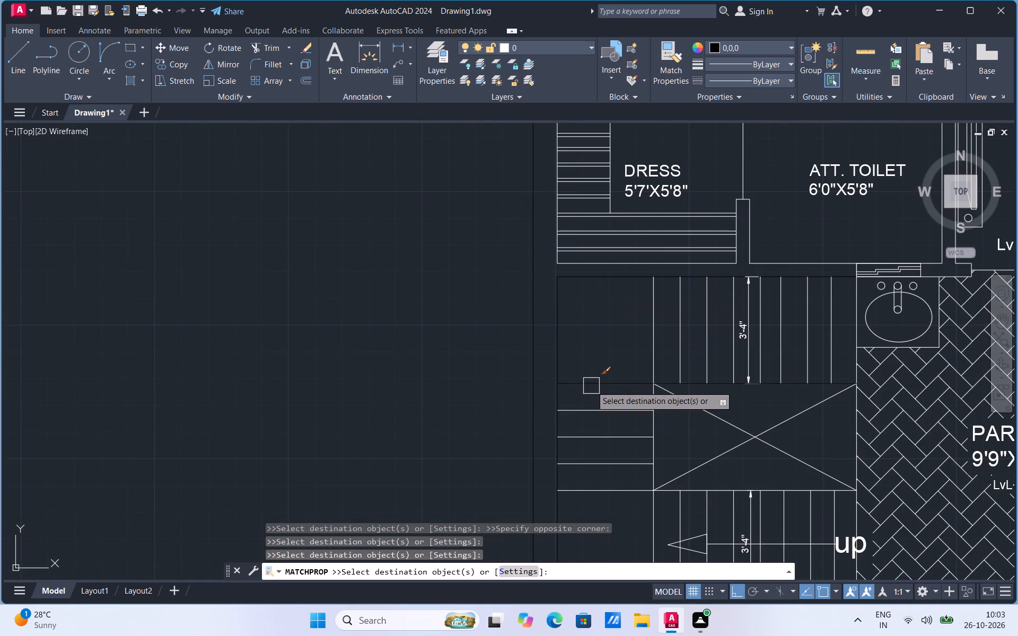
{"action": "left_click", "coordinate": [591, 386]}
{"action": "left_click", "coordinate": [592, 407]}
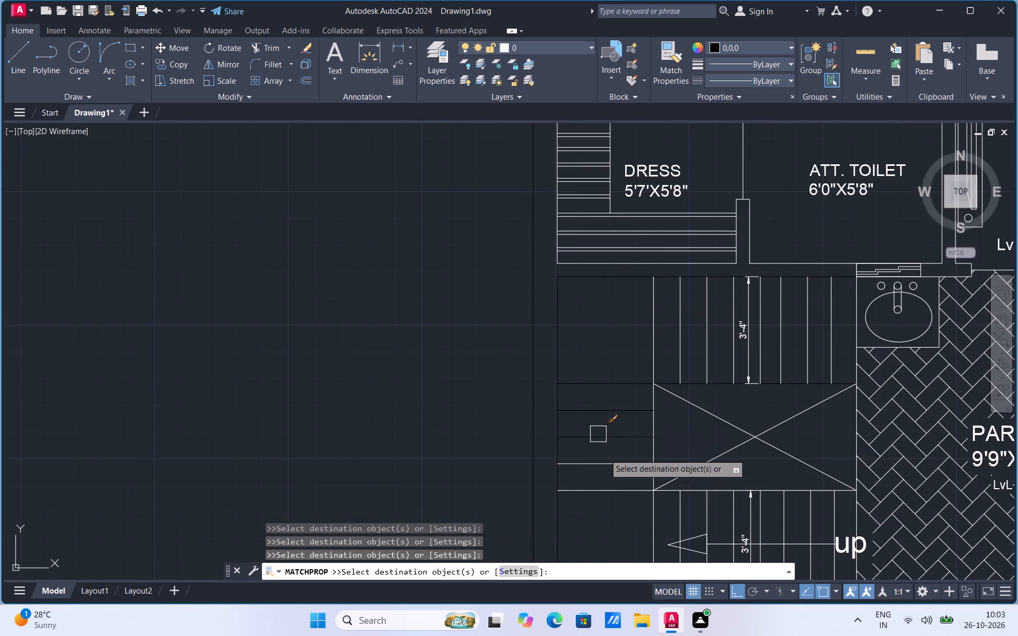
{"action": "left_click", "coordinate": [635, 438]}
{"action": "left_click", "coordinate": [625, 454]}
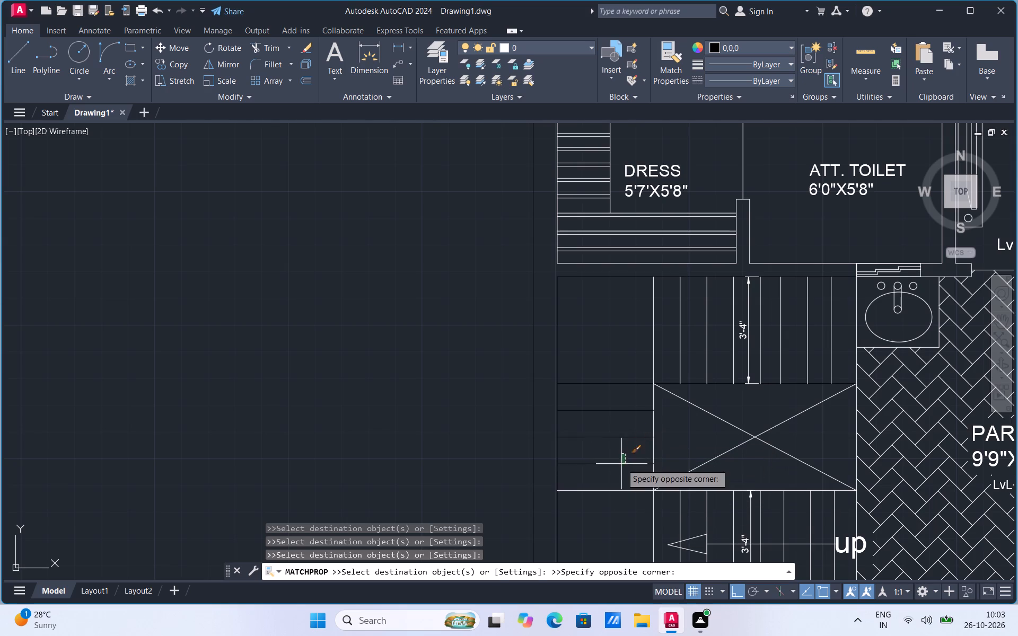
{"action": "left_click", "coordinate": [610, 489]}
{"action": "left_click", "coordinate": [615, 491]}
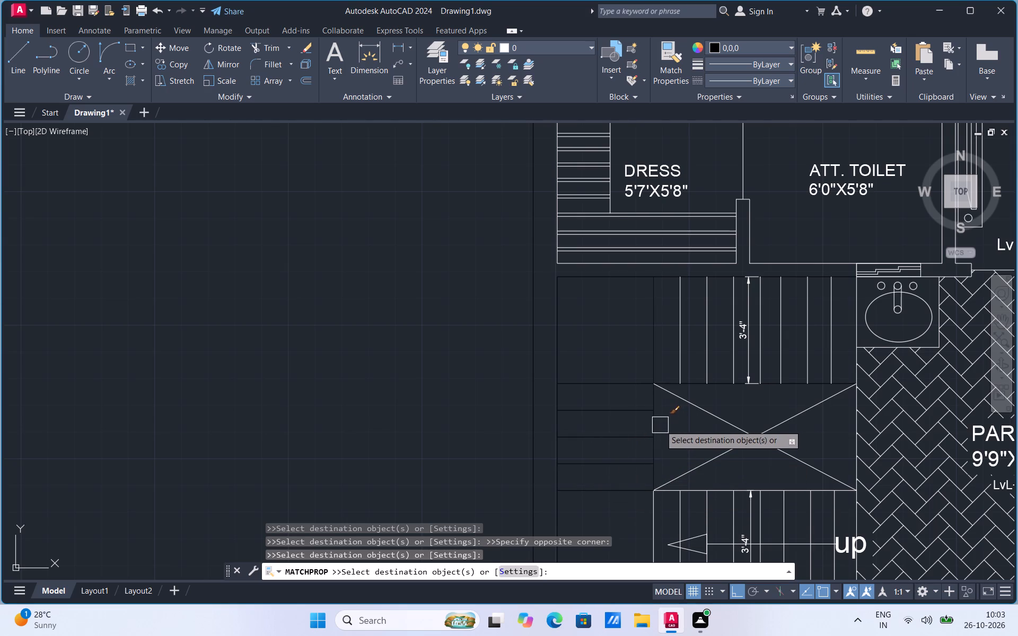
Apply the black properties to the upper stair flight's treads, its 3'-4" dimension, one stairwell diagonal and the staircase's right line.
{"action": "left_click", "coordinate": [660, 425]}
{"action": "left_click", "coordinate": [694, 413]}
{"action": "left_click", "coordinate": [686, 360]}
{"action": "left_click", "coordinate": [716, 341]}
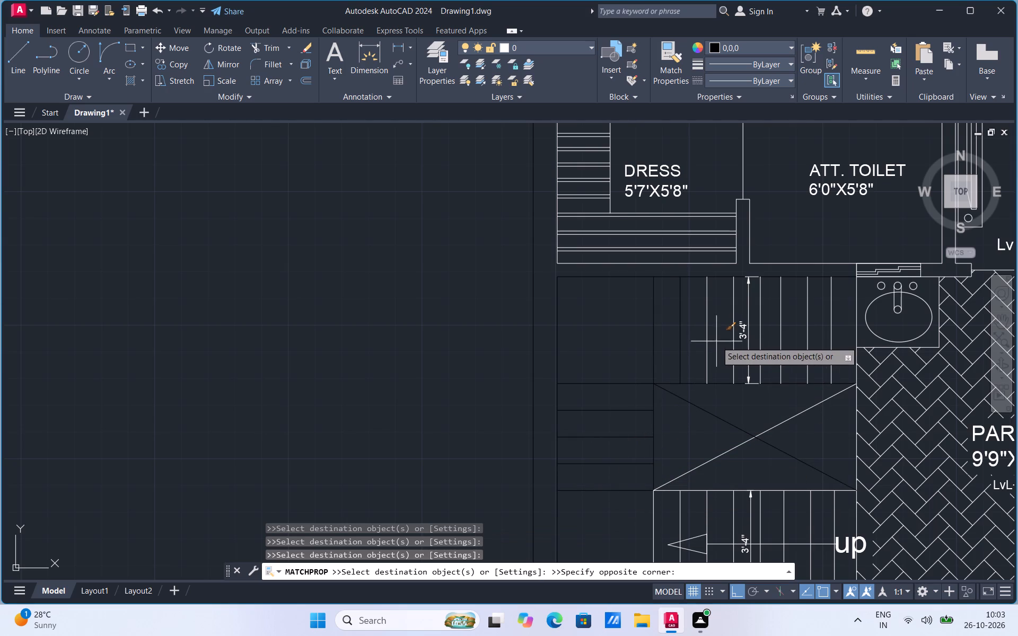
{"action": "left_click", "coordinate": [742, 329]}
{"action": "left_click", "coordinate": [731, 349]}
{"action": "left_click", "coordinate": [706, 350]}
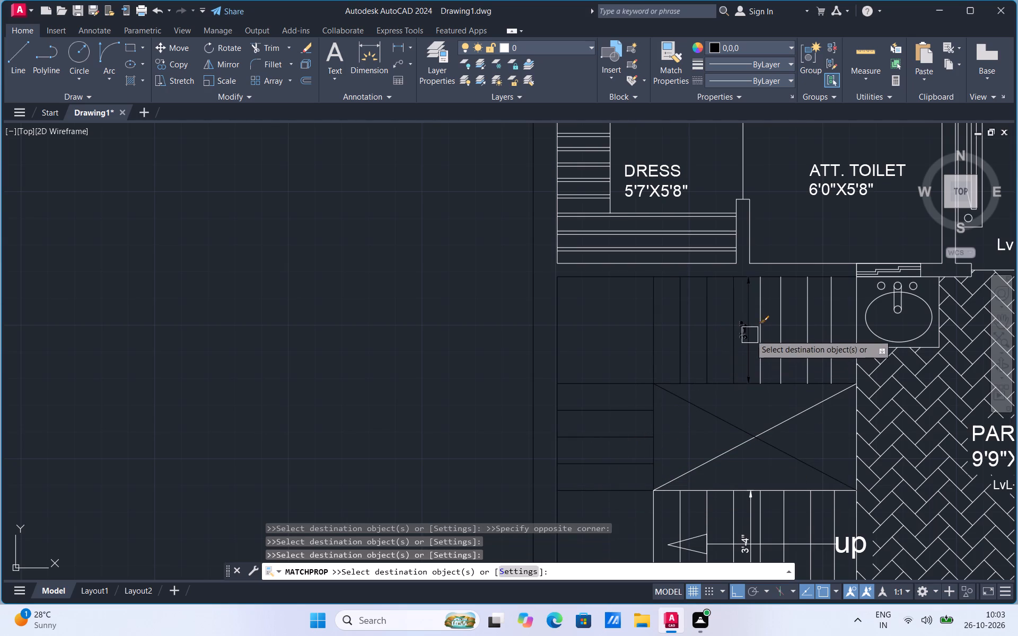
{"action": "left_click", "coordinate": [752, 334]}
{"action": "left_click", "coordinate": [760, 331]}
{"action": "left_click", "coordinate": [783, 330]}
{"action": "left_click", "coordinate": [804, 340]}
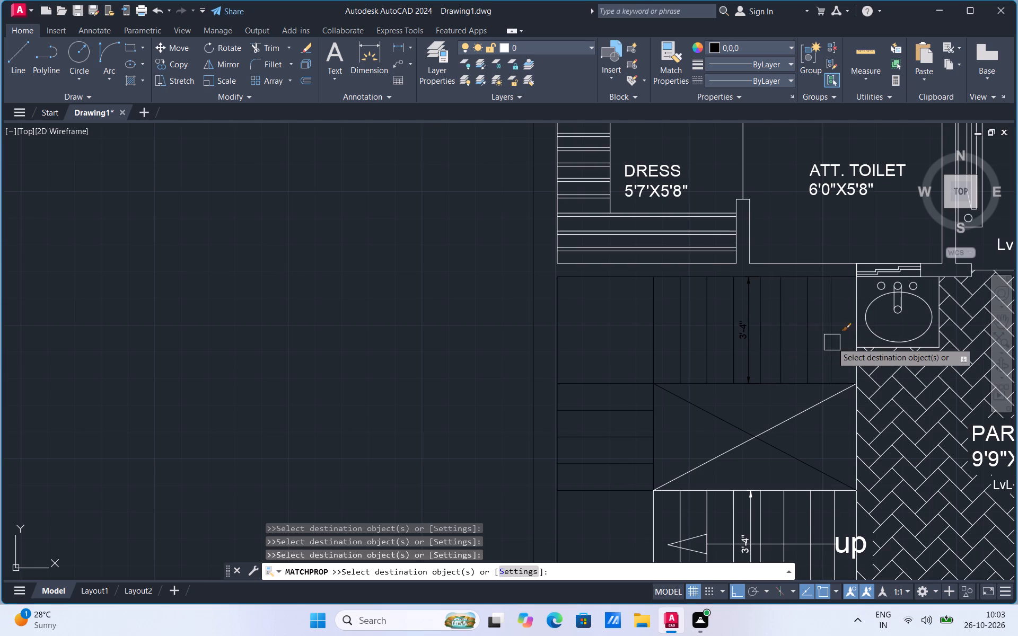
{"action": "left_click", "coordinate": [832, 342]}
{"action": "left_click", "coordinate": [856, 334]}
Apply the black properties to the parking floor's herringbone hatch and the remaining stairwell diagonal.
{"action": "left_click", "coordinate": [863, 377]}
{"action": "left_click", "coordinate": [889, 387]}
{"action": "left_click", "coordinate": [805, 405]}
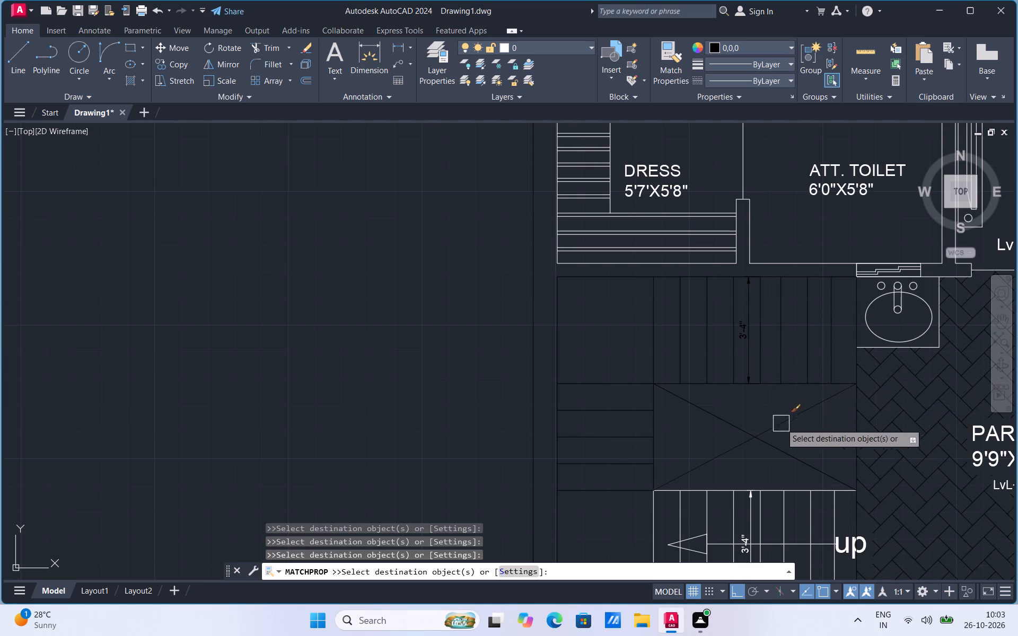
Apply the black properties to the lower stair flight's top line, treads, 3'-4" dimension, direction arrow and "up" text.
{"action": "scroll", "coordinate": [541, 426], "scroll_direction": "down", "scroll_amount": 3}
{"action": "scroll", "coordinate": [612, 457], "scroll_direction": "up", "scroll_amount": 3}
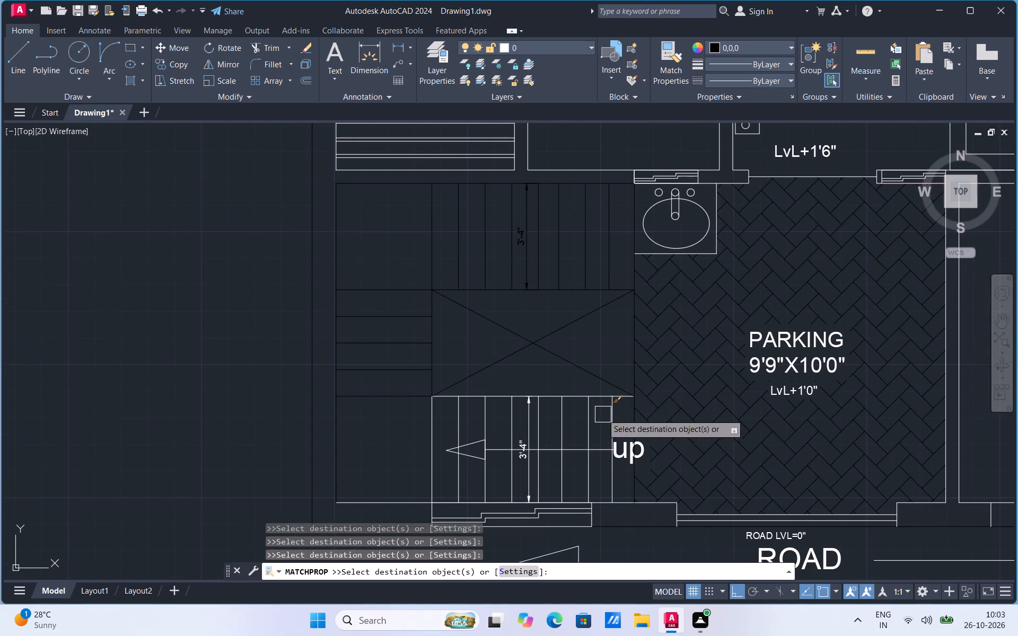
{"action": "left_click", "coordinate": [582, 397]}
{"action": "left_click", "coordinate": [564, 412]}
{"action": "scroll", "coordinate": [548, 393], "scroll_direction": "up", "scroll_amount": 1}
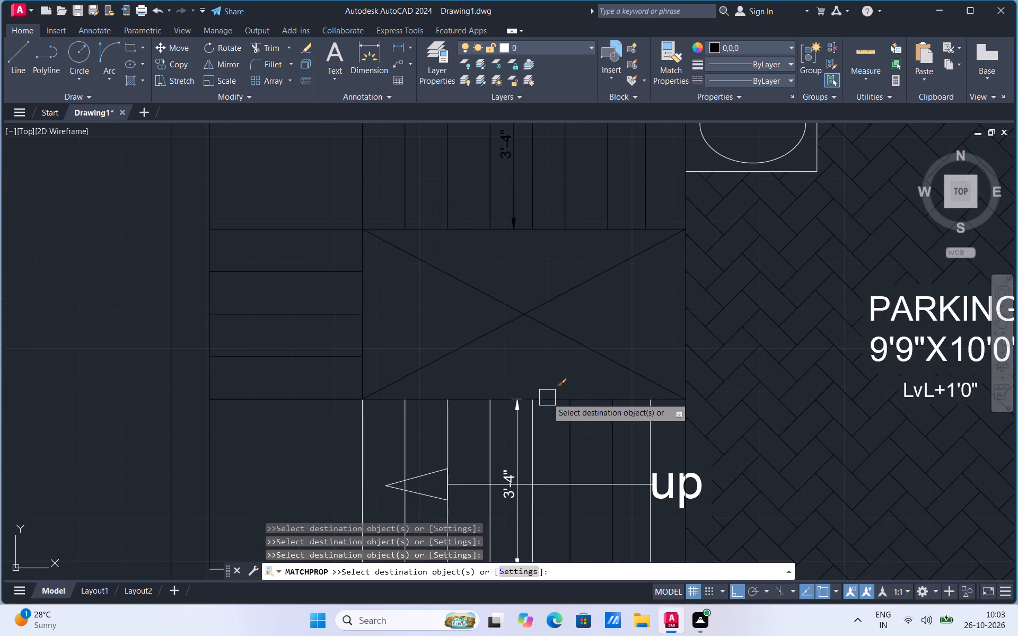
{"action": "left_click", "coordinate": [547, 398]}
{"action": "left_click", "coordinate": [537, 425]}
{"action": "left_click", "coordinate": [517, 449]}
{"action": "left_click", "coordinate": [494, 460]}
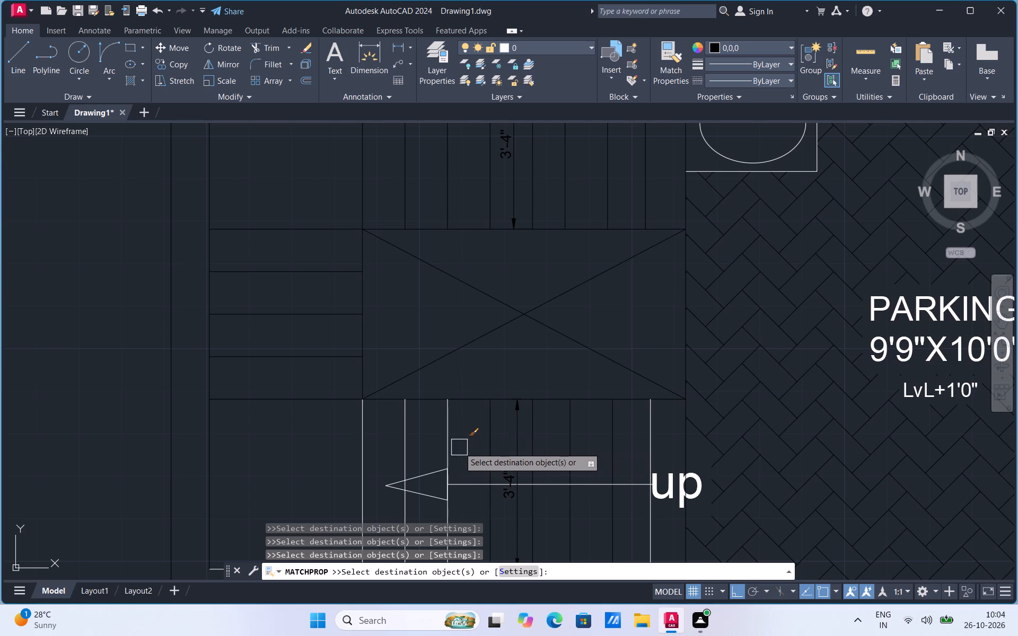
{"action": "left_click", "coordinate": [452, 442]}
{"action": "left_click", "coordinate": [409, 446]}
{"action": "left_click", "coordinate": [361, 457]}
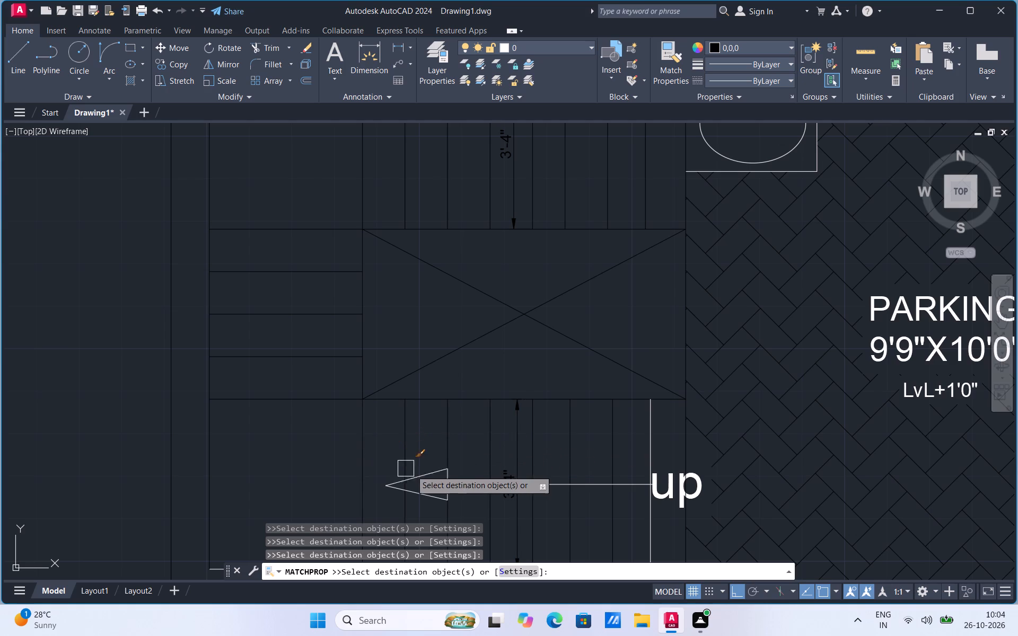
{"action": "left_click", "coordinate": [432, 476]}
{"action": "left_click", "coordinate": [651, 434]}
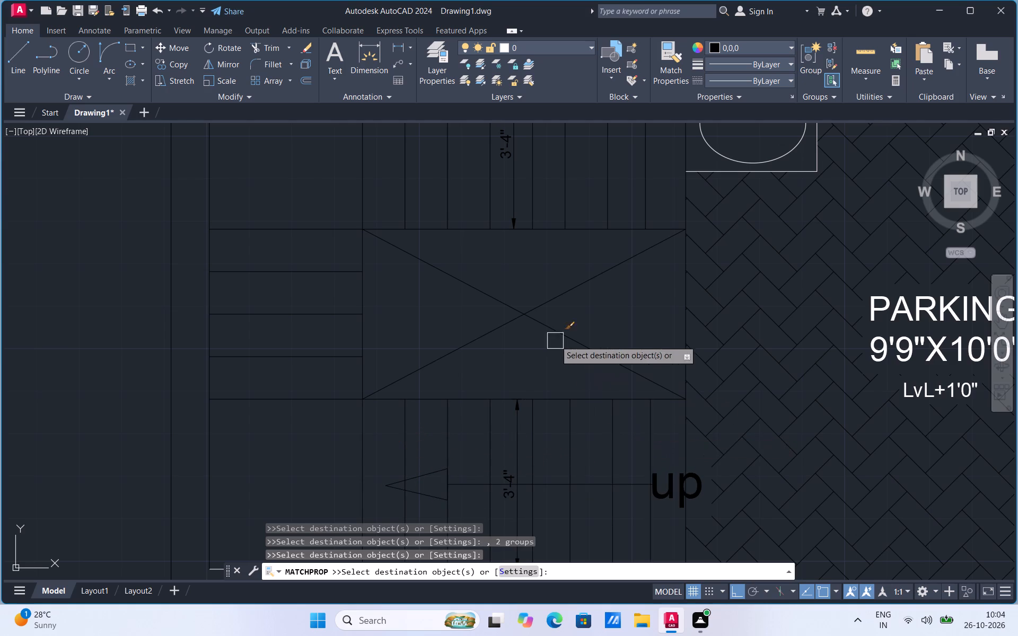
Apply the black properties to the staircase's bottom wall line, the window below the lower flight, and the road's left arrow.
{"action": "scroll", "coordinate": [555, 340], "scroll_direction": "down", "scroll_amount": 2}
{"action": "scroll", "coordinate": [539, 427], "scroll_direction": "up", "scroll_amount": 2}
{"action": "left_click", "coordinate": [333, 420]}
{"action": "left_click", "coordinate": [331, 446]}
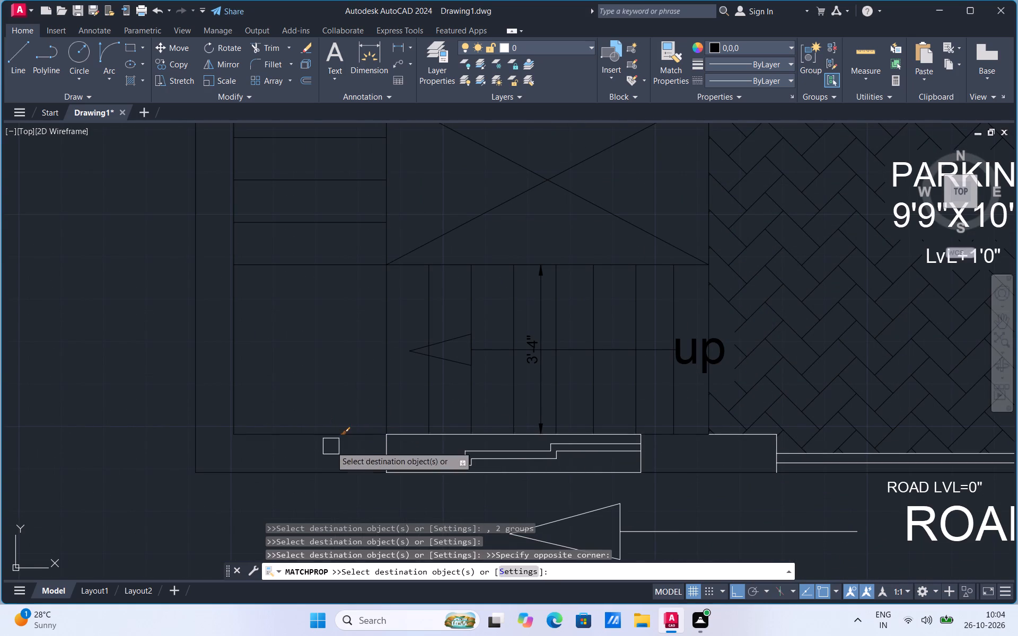
{"action": "left_click", "coordinate": [408, 461]}
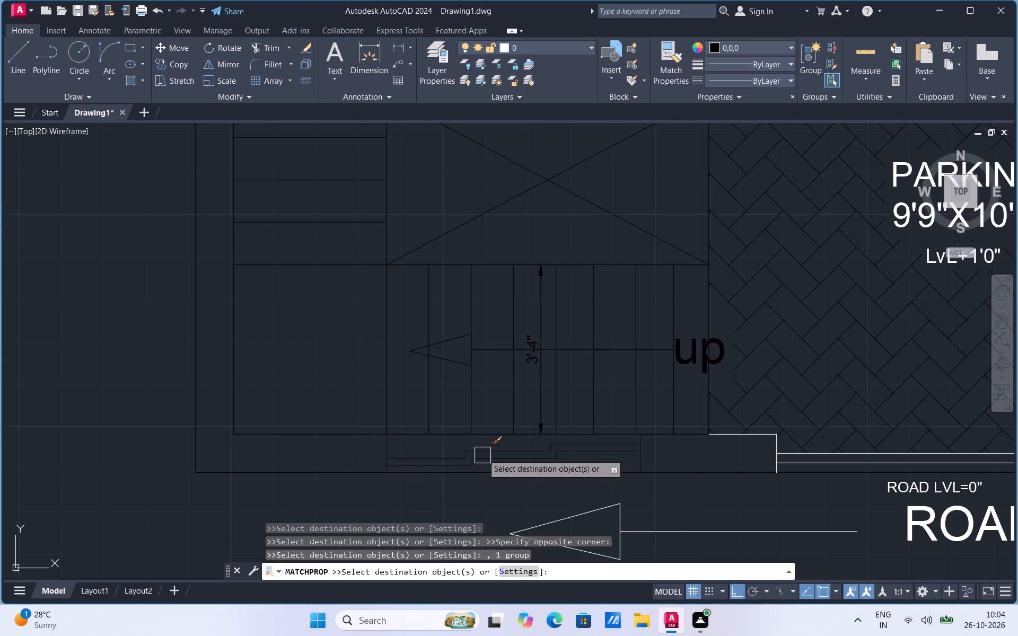
{"action": "scroll", "coordinate": [475, 423], "scroll_direction": "down", "scroll_amount": 1}
{"action": "left_click", "coordinate": [527, 477]}
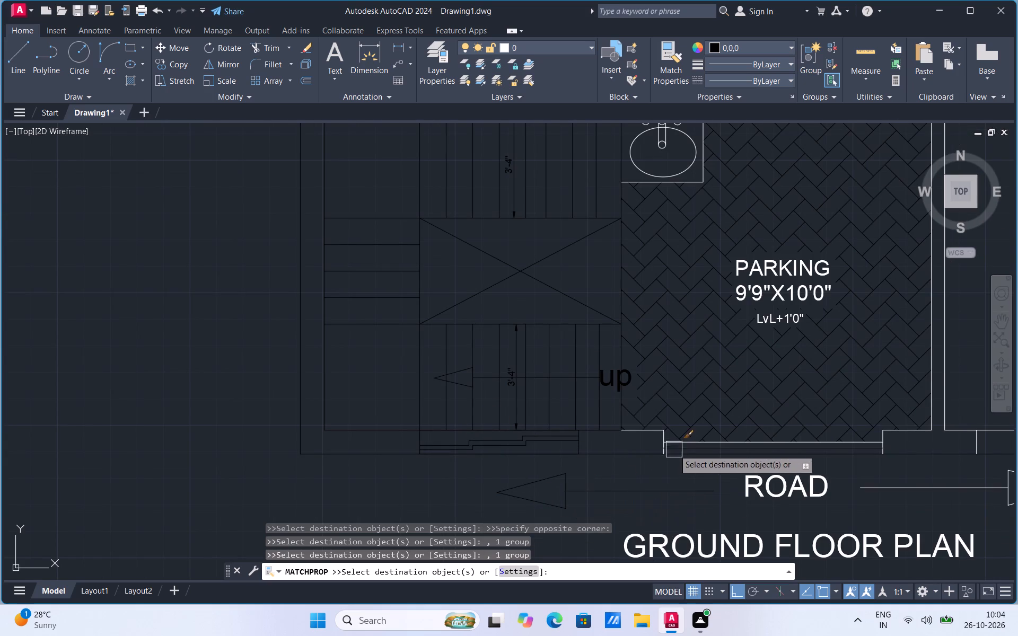
Apply the black properties to the wall lines left of the parking entrance and the two lines across the entrance.
{"action": "scroll", "coordinate": [685, 442], "scroll_direction": "up", "scroll_amount": 1}
{"action": "scroll", "coordinate": [642, 423], "scroll_direction": "up", "scroll_amount": 1}
{"action": "left_click", "coordinate": [628, 429]}
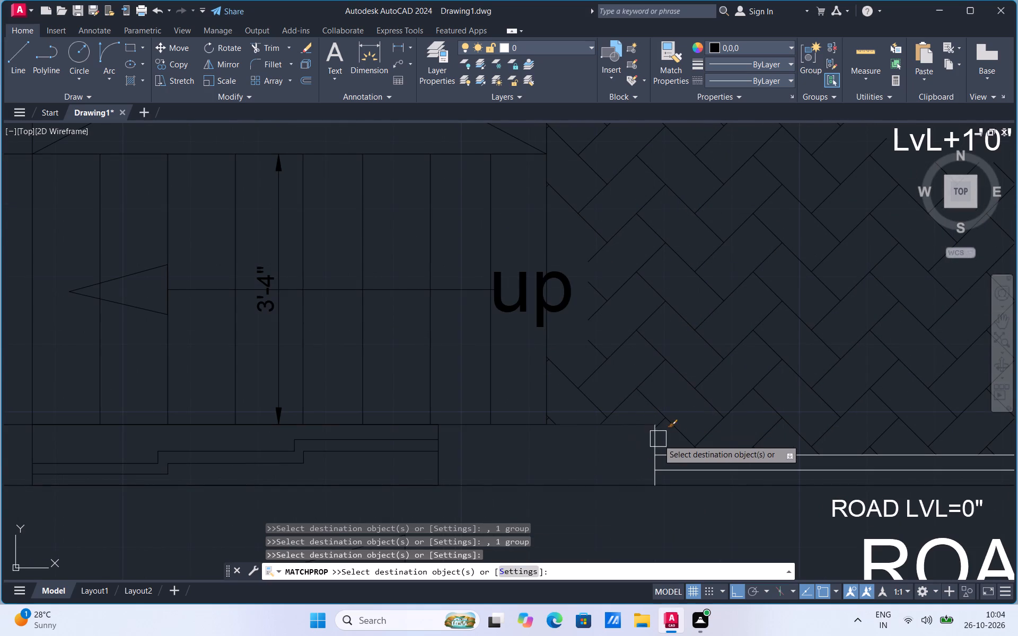
{"action": "left_click", "coordinate": [660, 440]}
{"action": "left_click", "coordinate": [714, 455]}
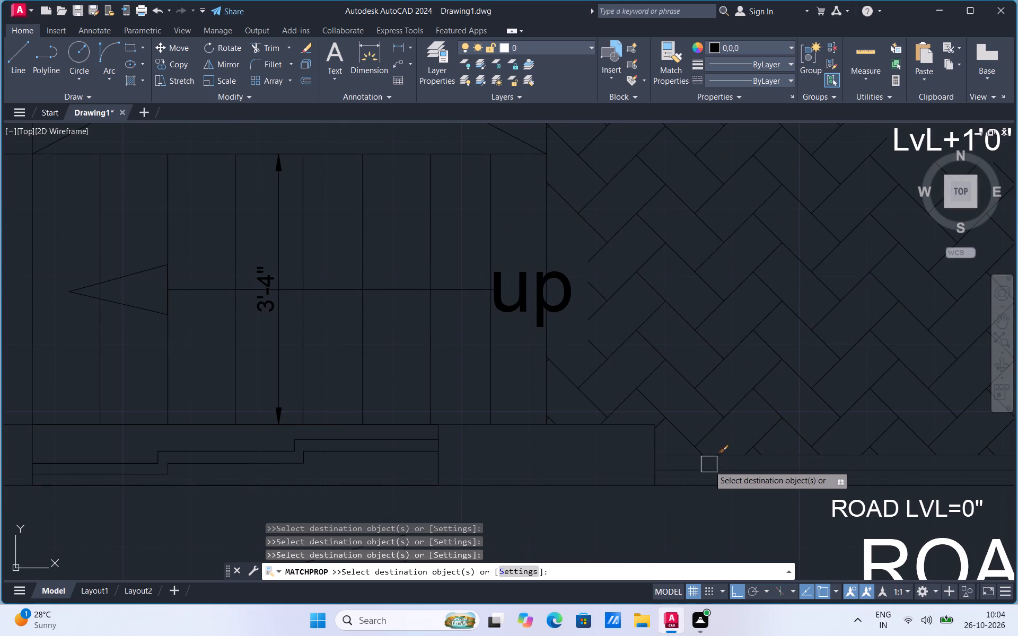
{"action": "scroll", "coordinate": [709, 470], "scroll_direction": "up", "scroll_amount": 2}
{"action": "left_click", "coordinate": [676, 474]}
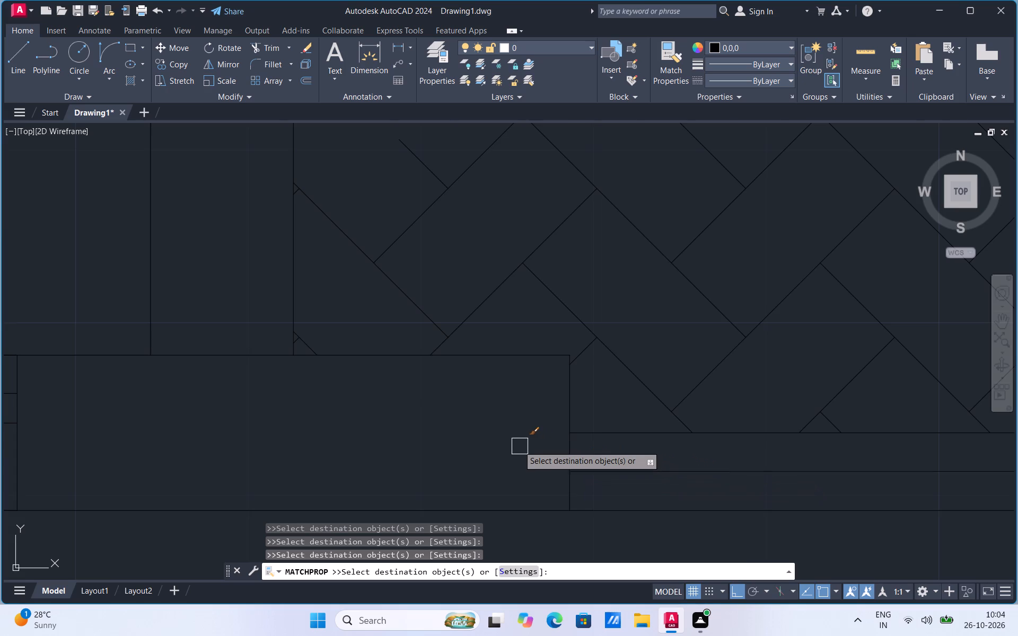
Apply the black properties to the top and side lines of the wall section right of the parking entrance.
{"action": "scroll", "coordinate": [518, 446], "scroll_direction": "down", "scroll_amount": 4}
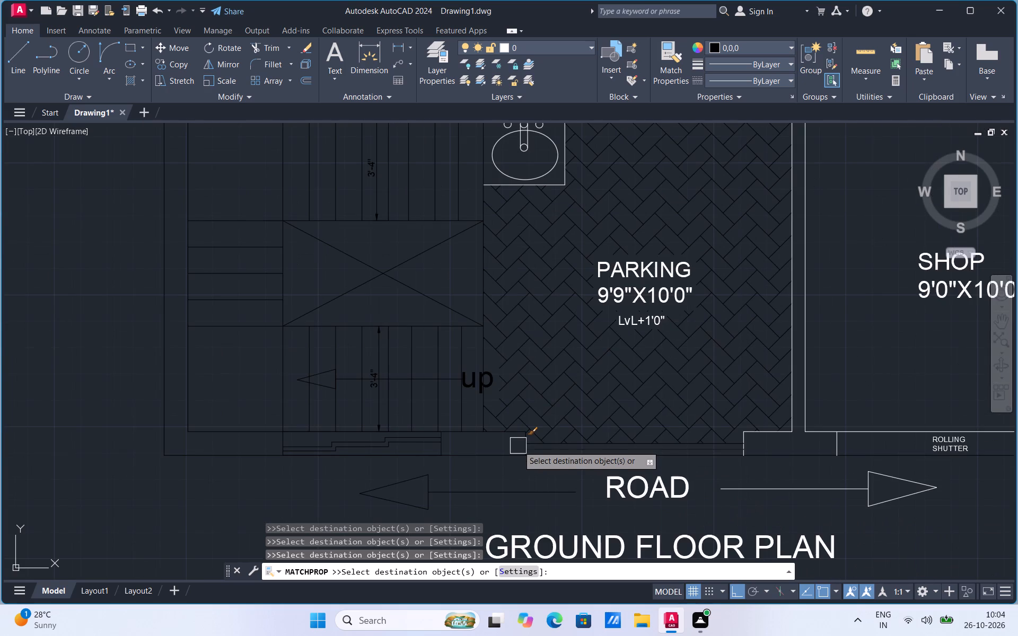
{"action": "scroll", "coordinate": [504, 419], "scroll_direction": "down", "scroll_amount": 2}
{"action": "scroll", "coordinate": [635, 441], "scroll_direction": "up", "scroll_amount": 2}
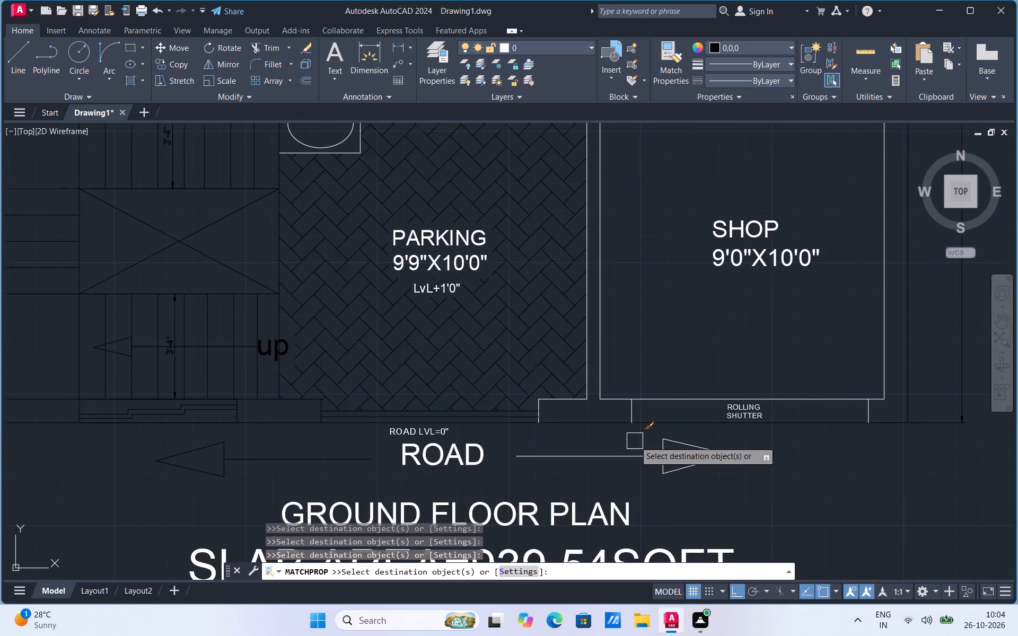
{"action": "scroll", "coordinate": [587, 448], "scroll_direction": "up", "scroll_amount": 2}
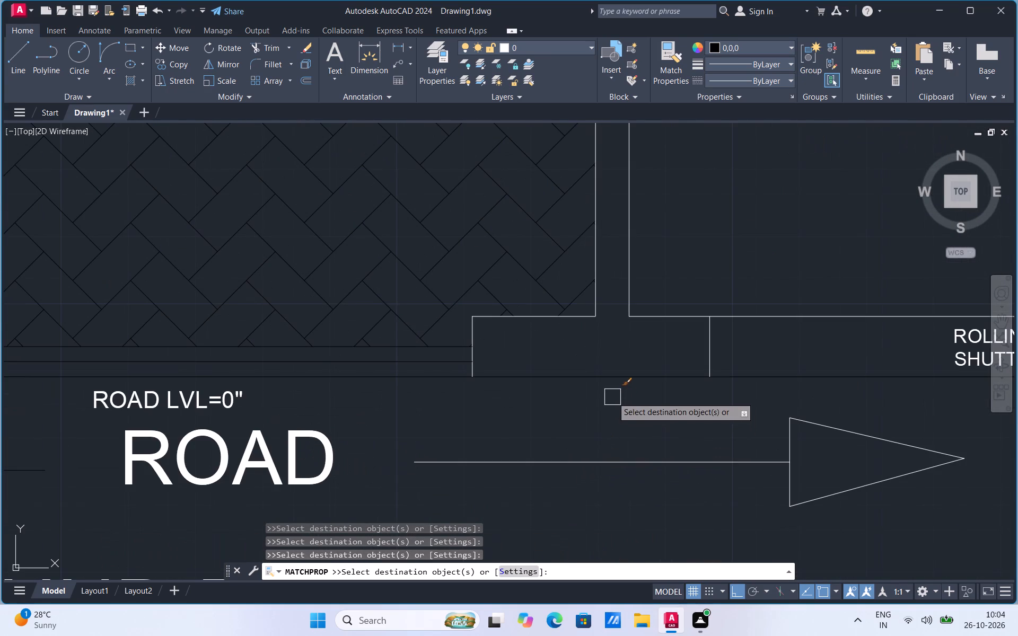
{"action": "left_click", "coordinate": [527, 321]}
{"action": "left_click", "coordinate": [471, 333]}
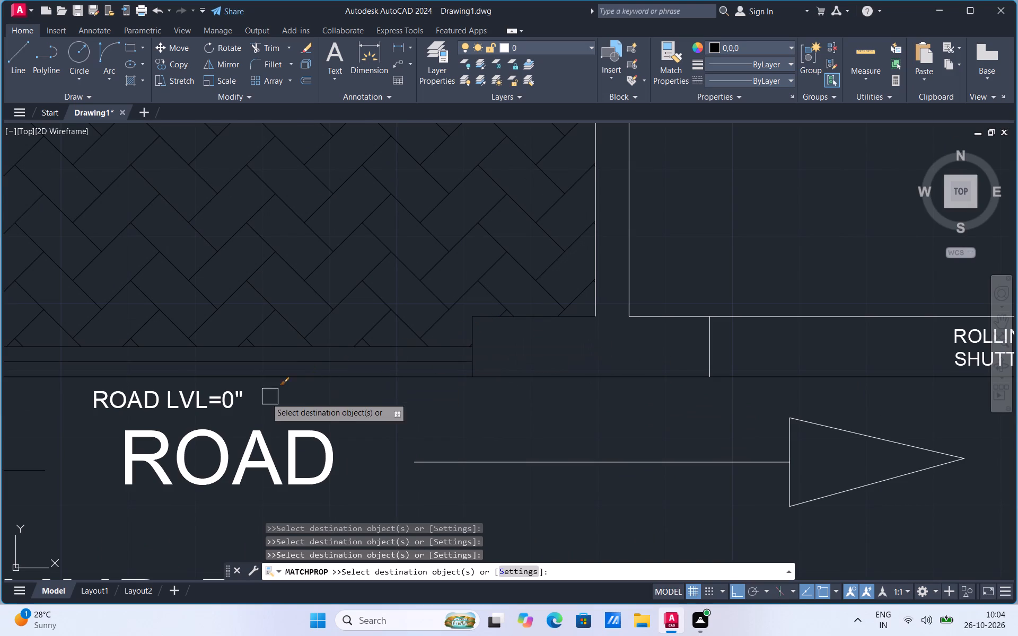
Apply the black properties to the "ROAD LVL=0"" and "ROAD" texts.
{"action": "left_click", "coordinate": [232, 397]}
{"action": "left_click", "coordinate": [268, 465]}
{"action": "left_click", "coordinate": [173, 399]}
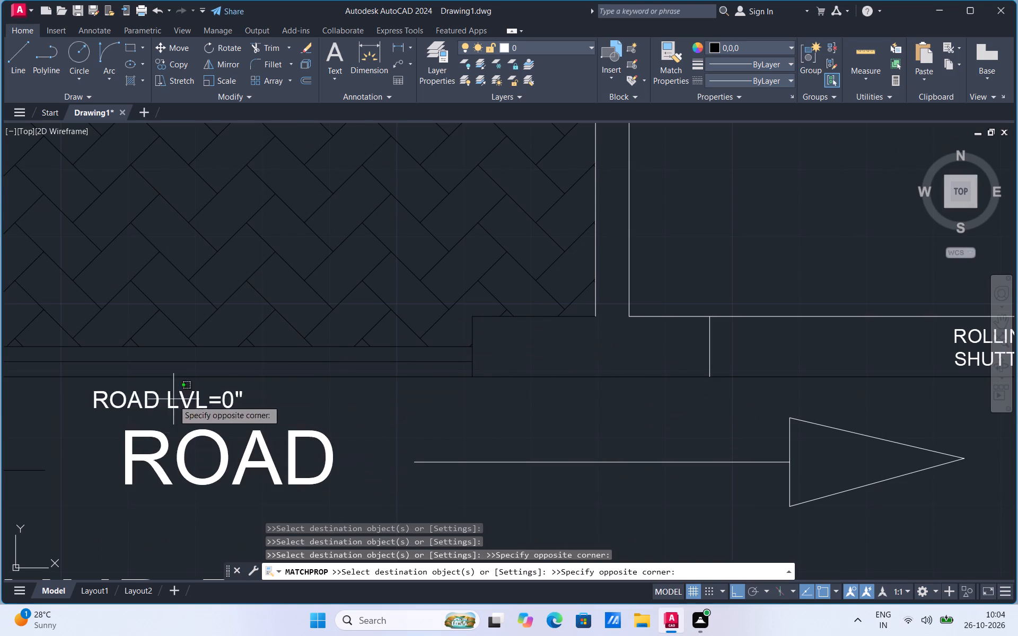
{"action": "left_click", "coordinate": [161, 477]}
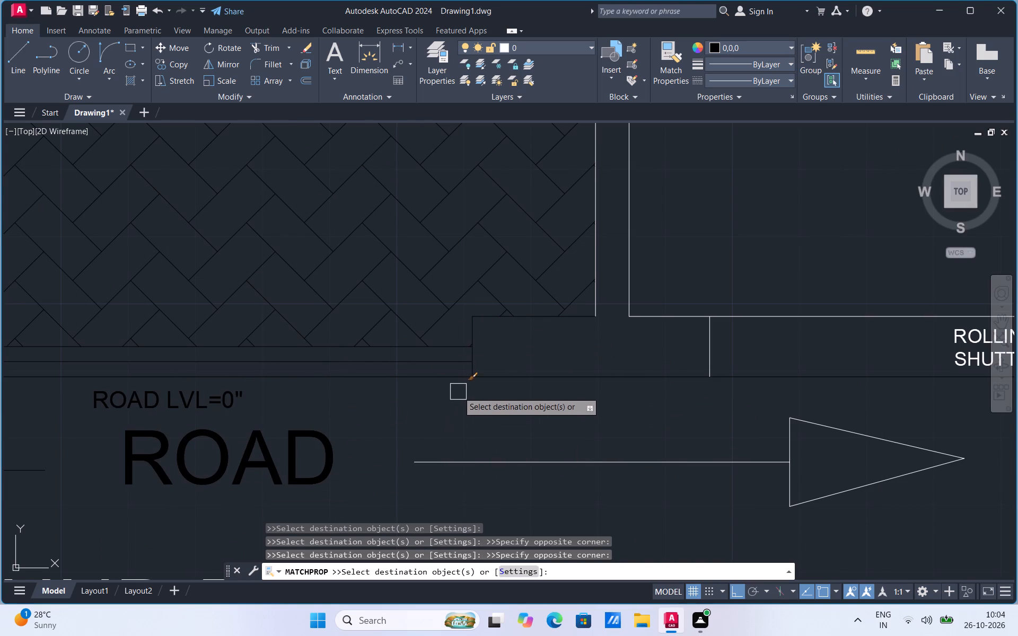
Apply the black properties to the "PARKING 9'9"X10'0"" label and the "LvL+1'0"" text below it.
{"action": "scroll", "coordinate": [459, 392], "scroll_direction": "down", "scroll_amount": 2}
{"action": "scroll", "coordinate": [547, 441], "scroll_direction": "up", "scroll_amount": 1}
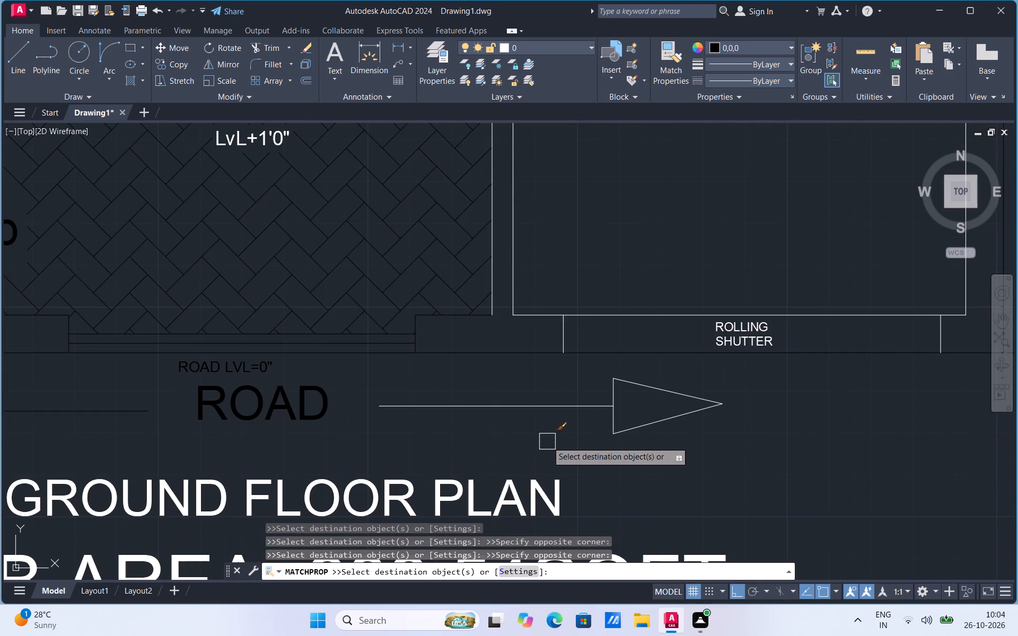
{"action": "scroll", "coordinate": [547, 441], "scroll_direction": "down", "scroll_amount": 2}
{"action": "scroll", "coordinate": [467, 406], "scroll_direction": "up", "scroll_amount": 2}
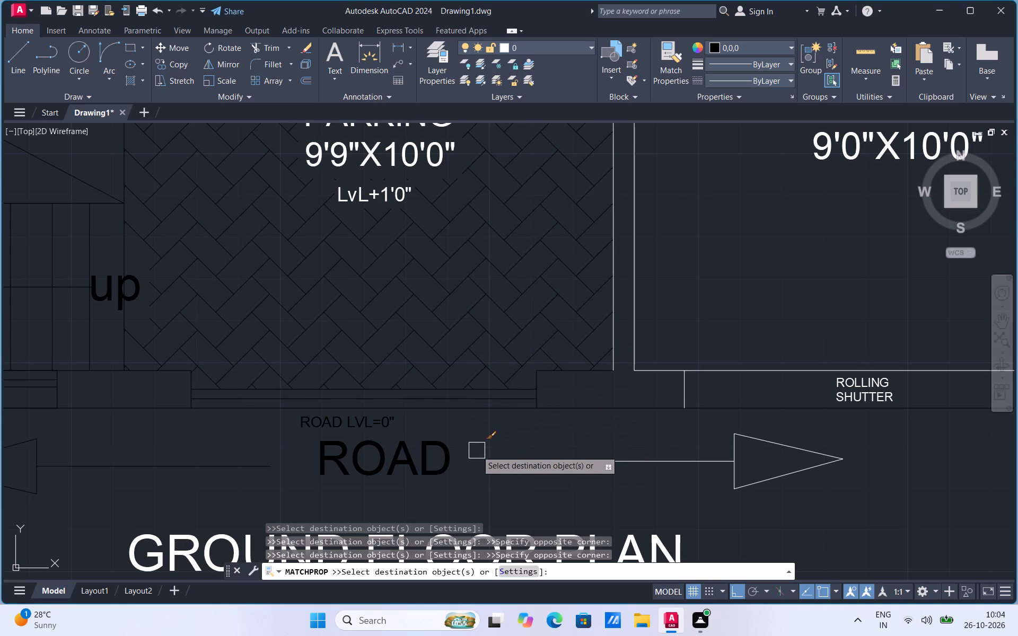
{"action": "scroll", "coordinate": [495, 443], "scroll_direction": "down", "scroll_amount": 2}
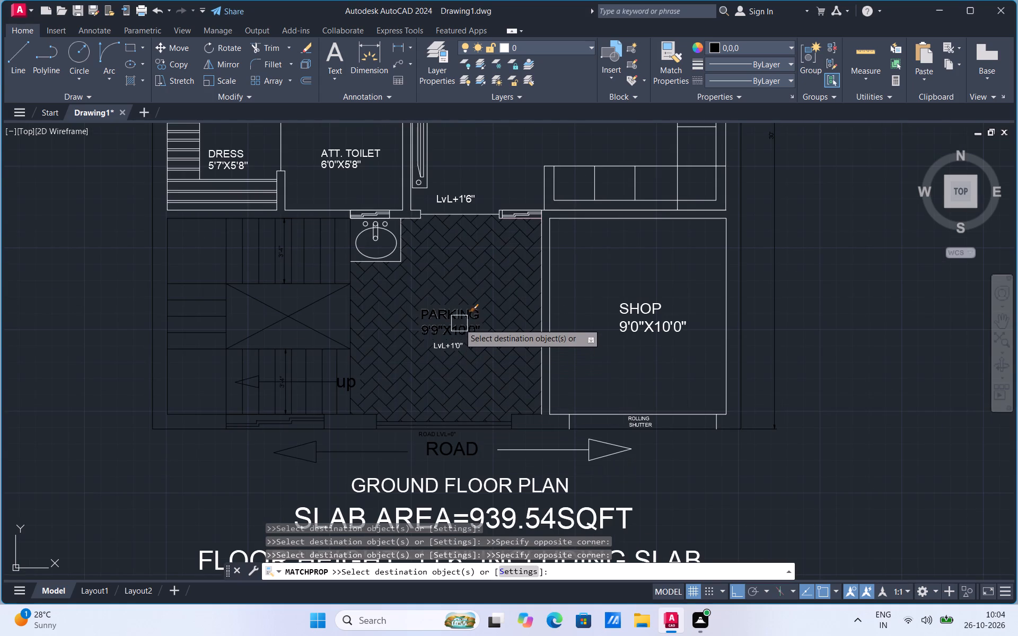
{"action": "left_click", "coordinate": [459, 323]}
{"action": "left_click", "coordinate": [454, 345]}
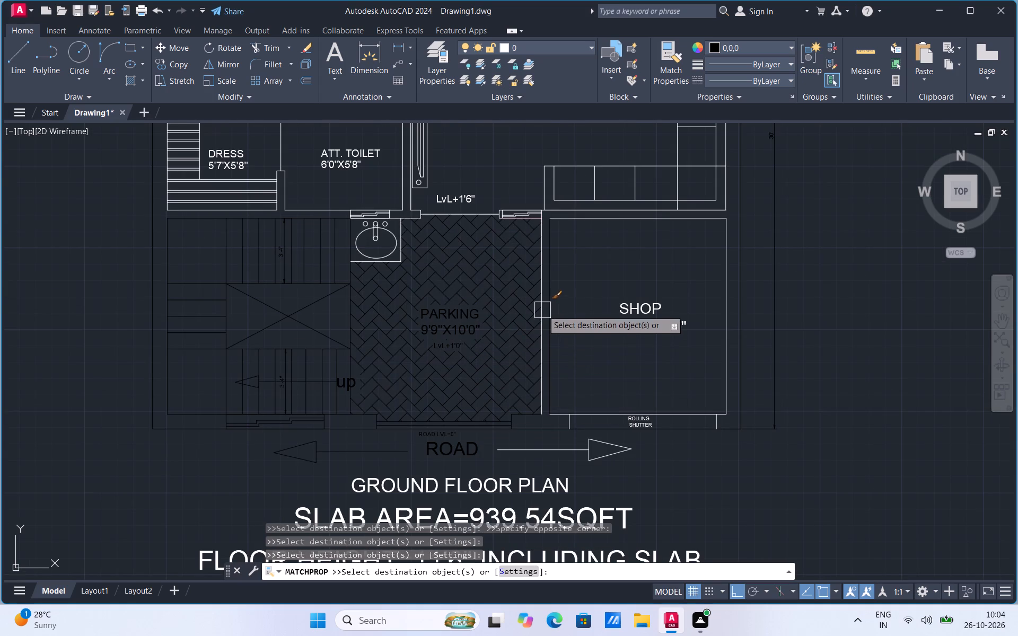
Apply the black properties to the two wall lines between the parking and the shop.
{"action": "scroll", "coordinate": [545, 302], "scroll_direction": "up", "scroll_amount": 2}
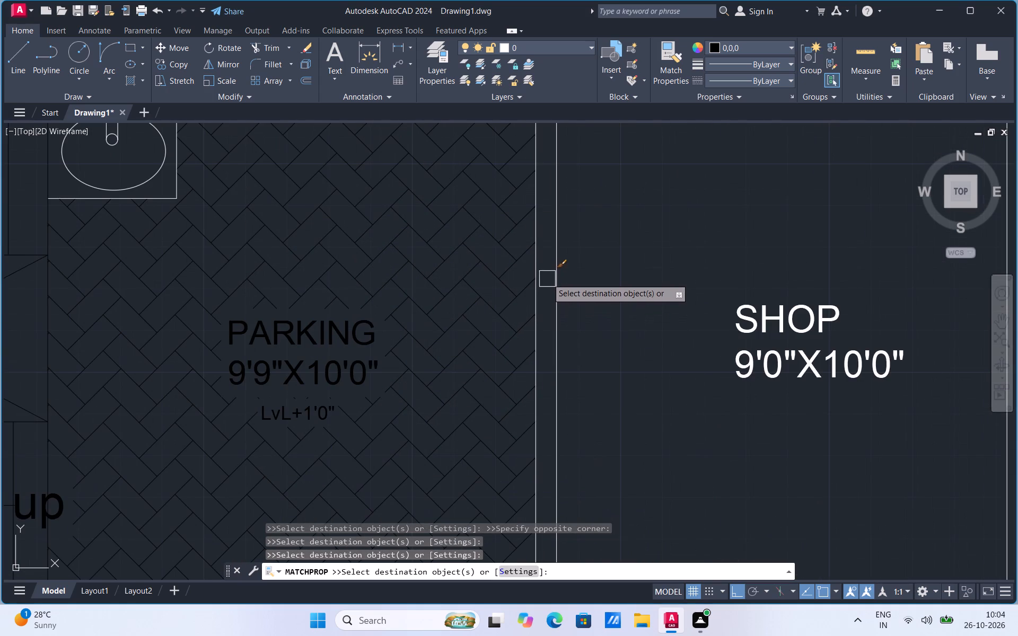
{"action": "left_click", "coordinate": [541, 266]}
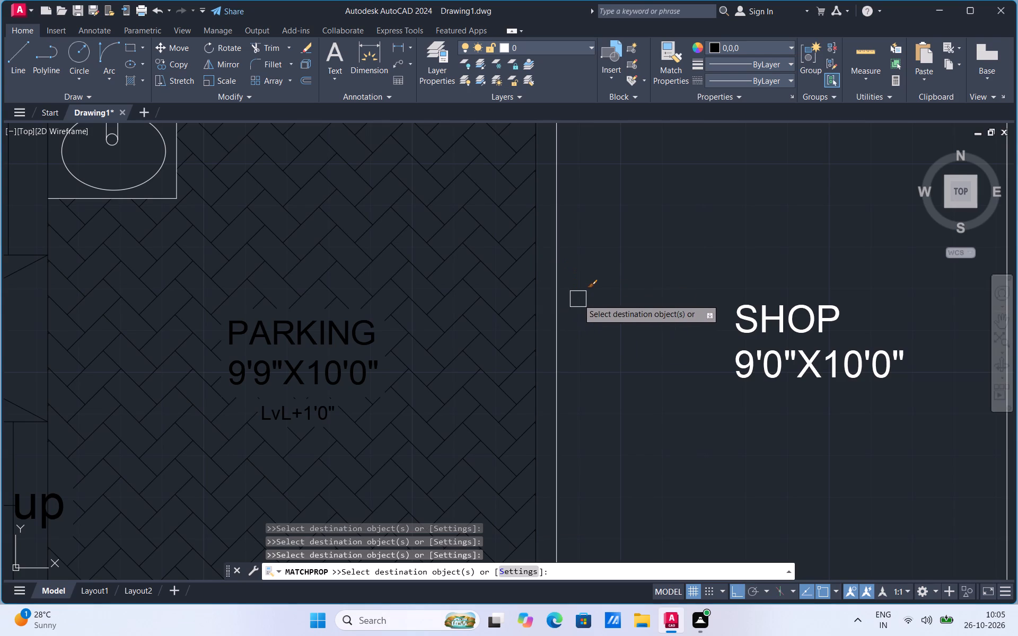
{"action": "left_click", "coordinate": [564, 310]}
{"action": "left_click", "coordinate": [771, 316]}
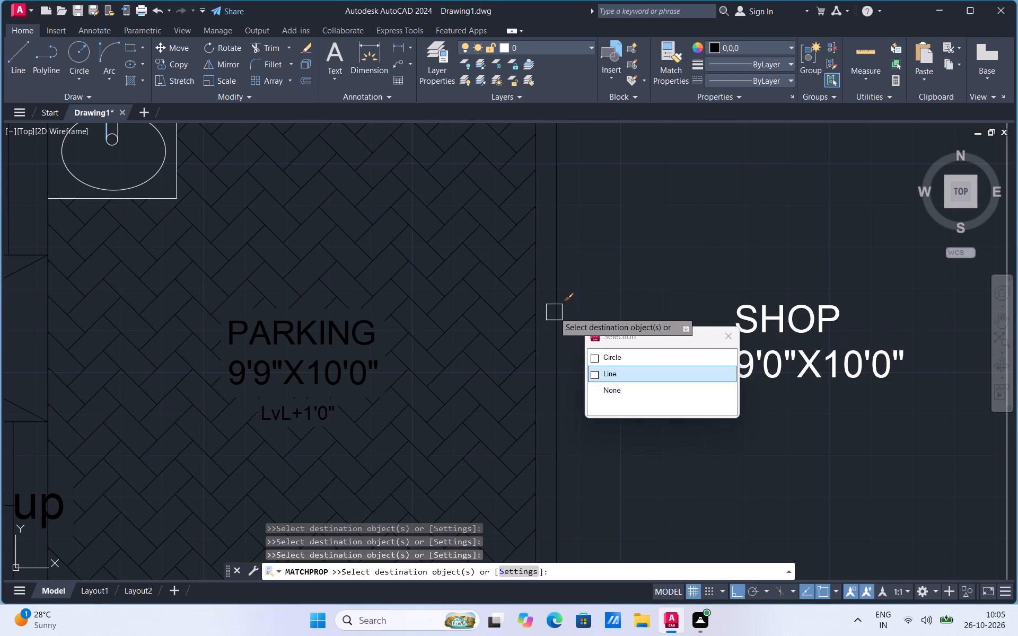
{"action": "left_click", "coordinate": [554, 312]}
{"action": "left_click", "coordinate": [791, 321]}
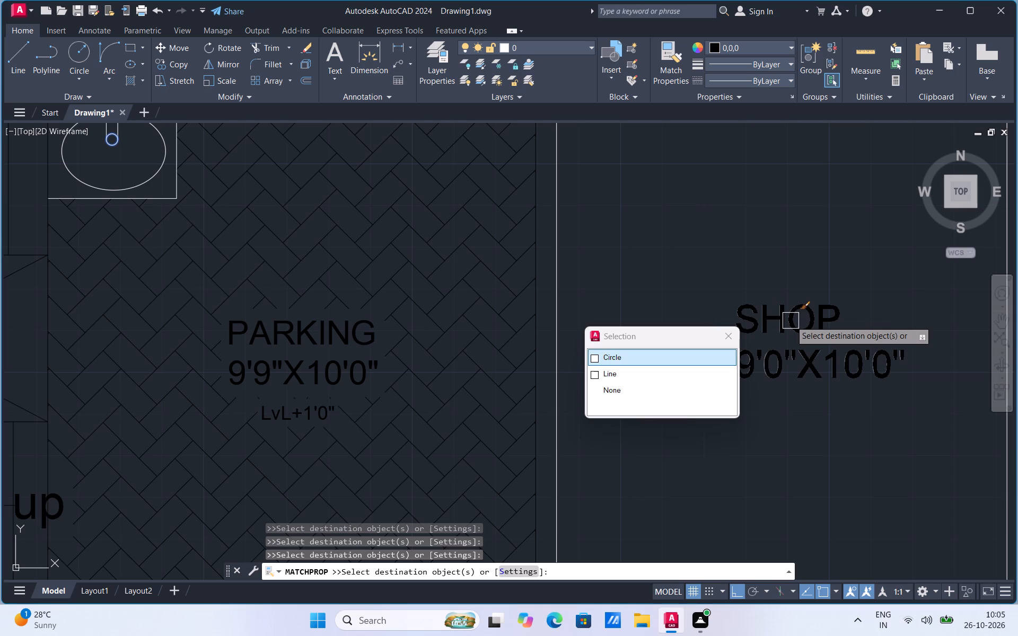
{"action": "scroll", "coordinate": [546, 343], "scroll_direction": "down", "scroll_amount": 3}
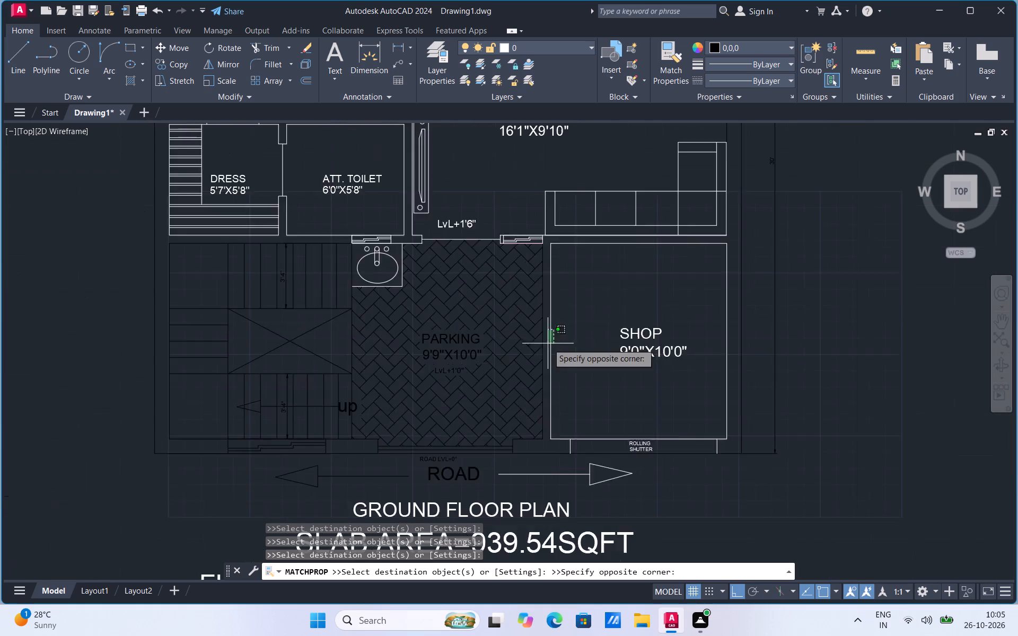
{"action": "scroll", "coordinate": [548, 343], "scroll_direction": "down", "scroll_amount": 1}
{"action": "left_click", "coordinate": [516, 298]}
{"action": "scroll", "coordinate": [434, 255], "scroll_direction": "up", "scroll_amount": 1}
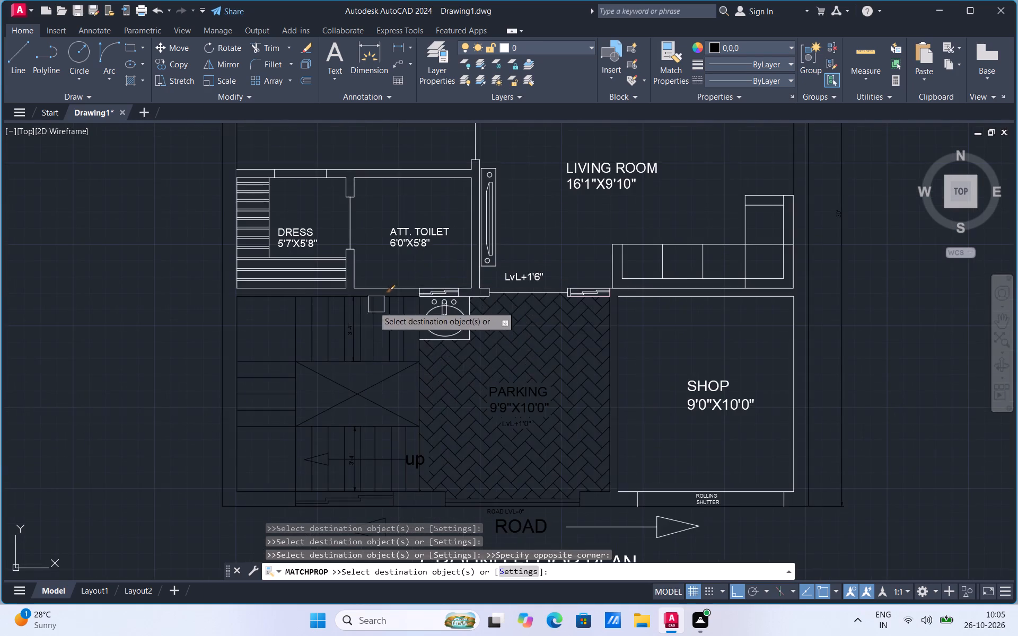
Apply the black properties to all remaining white parts of the plan, including the upper rooms, shop, road's right arrow and title texts.
{"action": "scroll", "coordinate": [345, 382], "scroll_direction": "down", "scroll_amount": 2}
{"action": "left_click_drag", "start_coordinate": [265, 391], "coordinate": [270, 387]}
{"action": "left_click", "coordinate": [634, 221]}
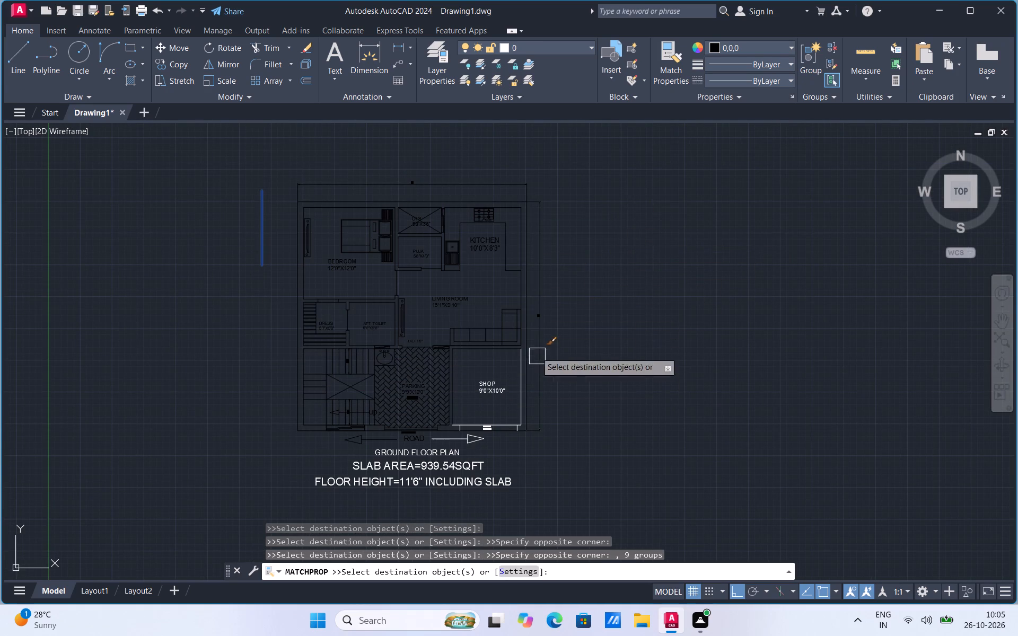
{"action": "scroll", "coordinate": [573, 308], "scroll_direction": "down", "scroll_amount": 2}
{"action": "left_click", "coordinate": [458, 392]}
{"action": "left_click", "coordinate": [646, 306]}
{"action": "scroll", "coordinate": [457, 275], "scroll_direction": "up", "scroll_amount": 3}
{"action": "key", "text": "Escape"}
{"action": "key", "text": "Escape"}
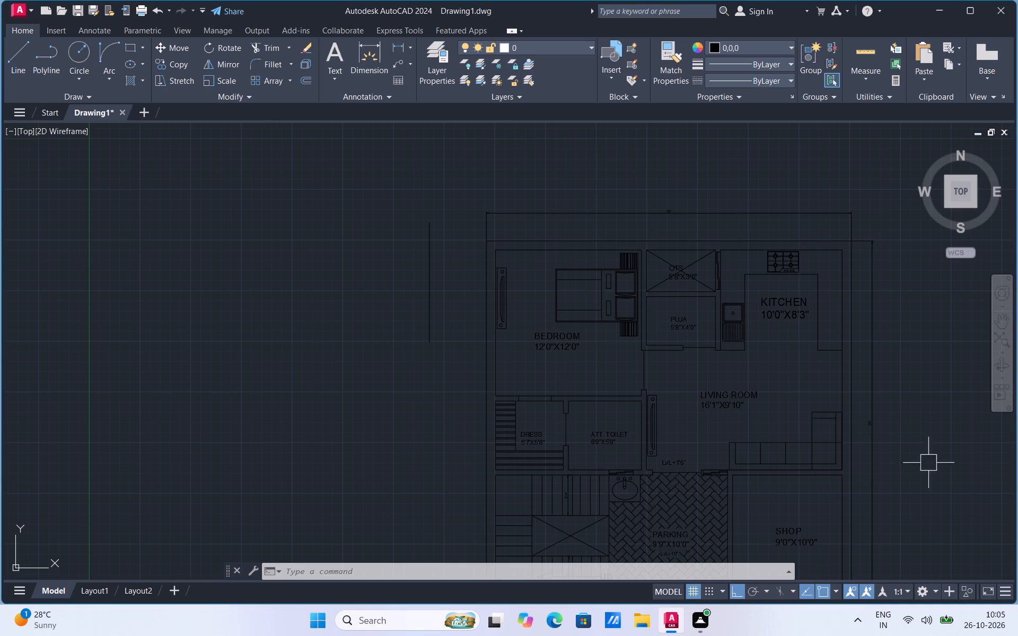
Set the current colour to Blue and draw a short vertical sample line beside the bedroom, outside the plan.
{"action": "scroll", "coordinate": [549, 366], "scroll_direction": "down", "scroll_amount": 2}
{"action": "scroll", "coordinate": [759, 358], "scroll_direction": "up", "scroll_amount": 2}
{"action": "scroll", "coordinate": [552, 305], "scroll_direction": "up", "scroll_amount": 2}
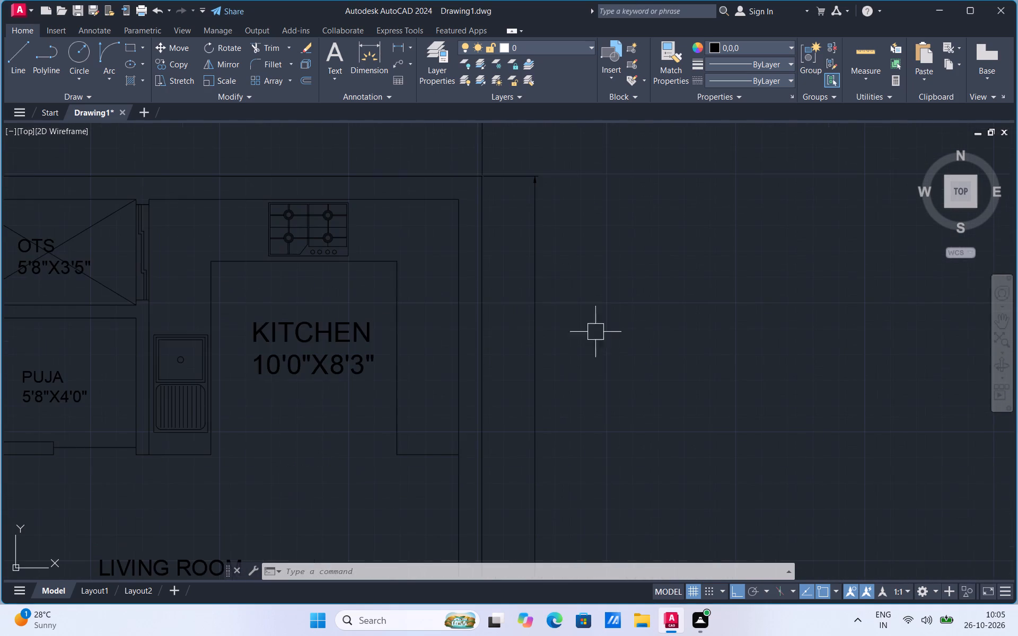
{"action": "scroll", "coordinate": [626, 338], "scroll_direction": "up", "scroll_amount": 2}
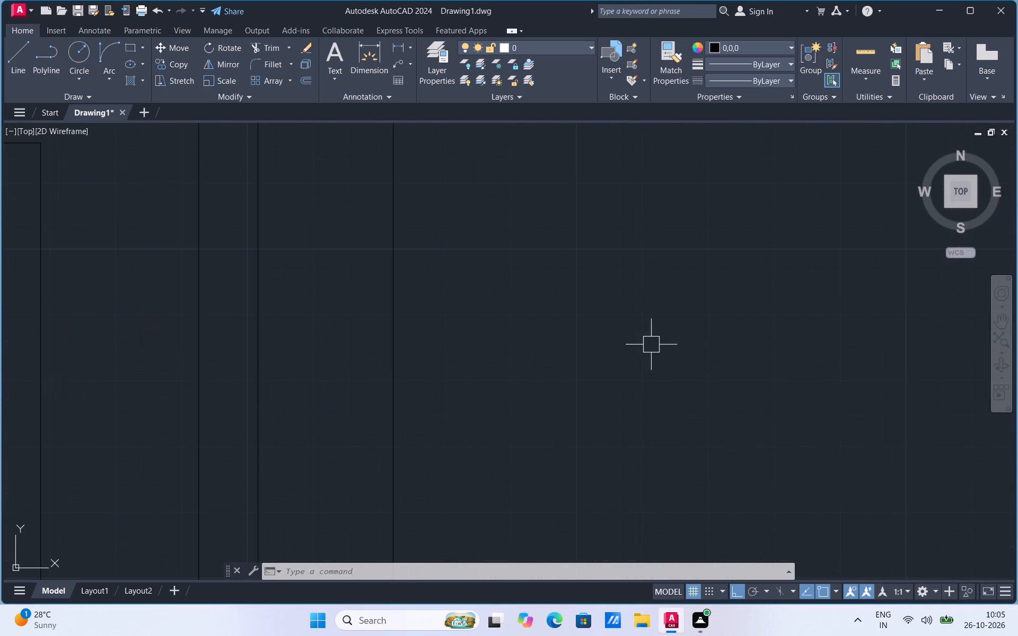
{"action": "scroll", "coordinate": [567, 396], "scroll_direction": "down", "scroll_amount": 4}
{"action": "scroll", "coordinate": [662, 343], "scroll_direction": "down", "scroll_amount": 1}
{"action": "scroll", "coordinate": [389, 371], "scroll_direction": "up", "scroll_amount": 2}
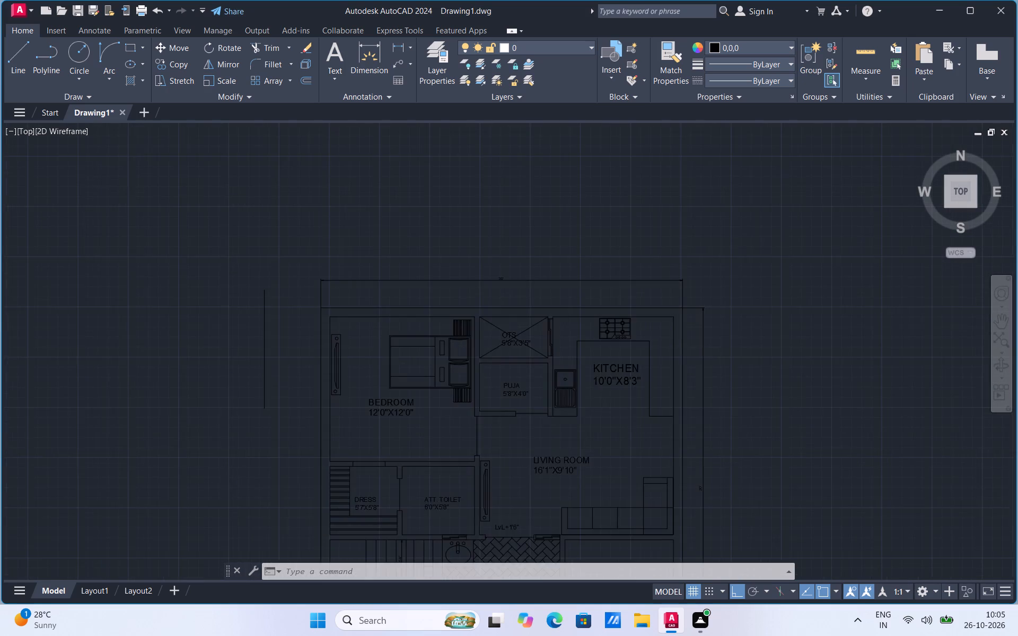
{"action": "left_click", "coordinate": [708, 48]}
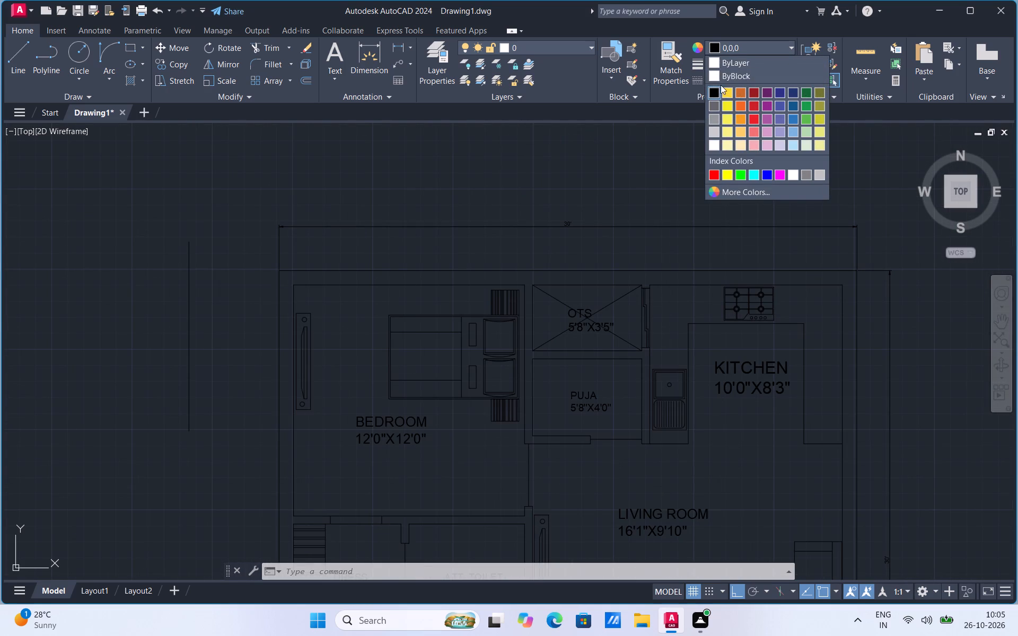
{"action": "left_click", "coordinate": [765, 174]}
{"action": "left_click", "coordinate": [20, 67]}
{"action": "left_click", "coordinate": [145, 437]}
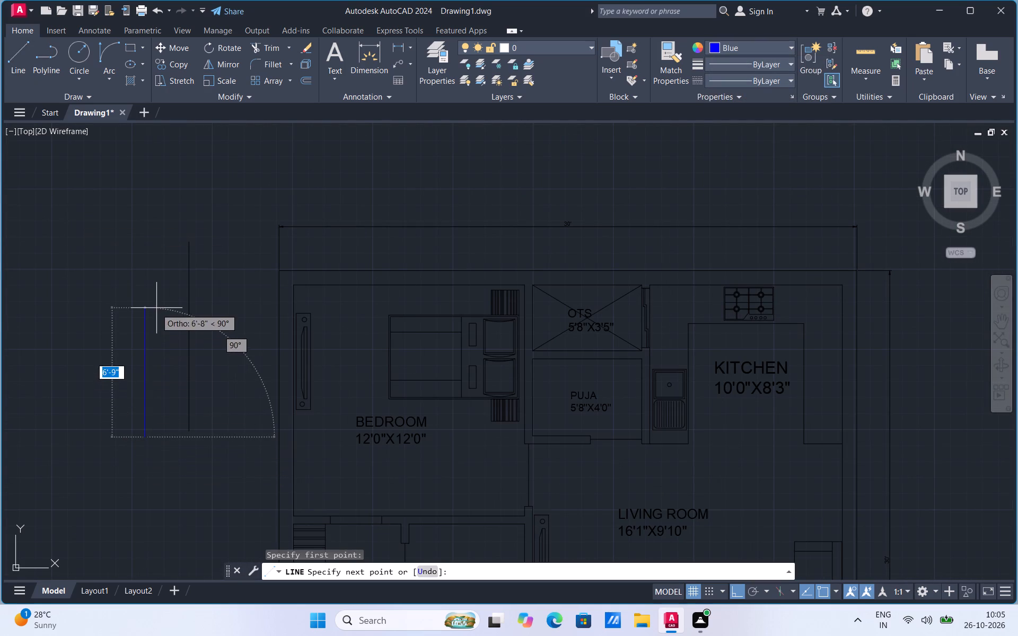
{"action": "left_click", "coordinate": [144, 407]}
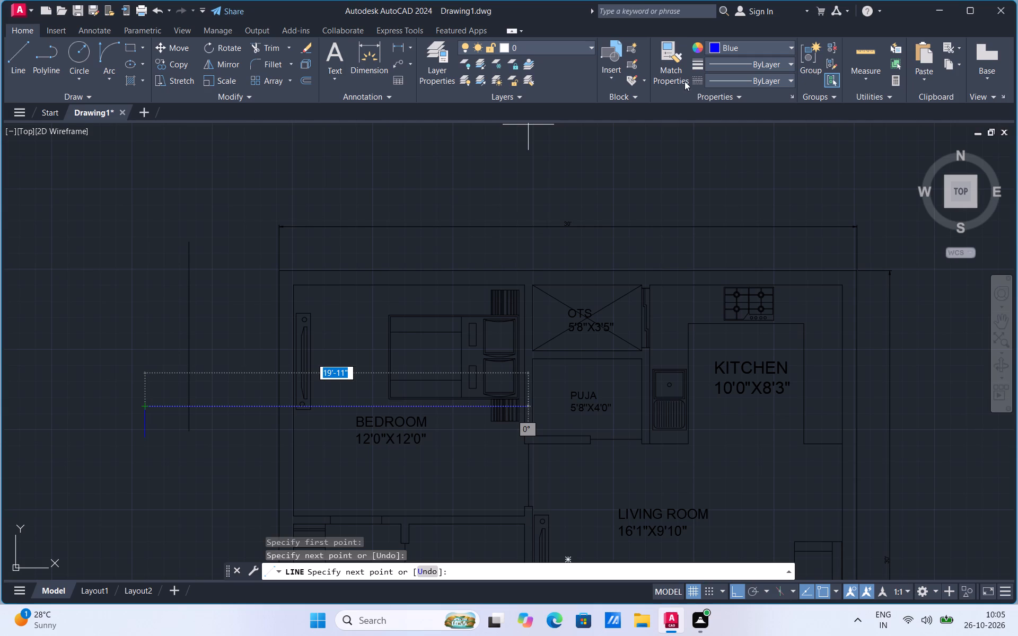
Match the blue sample line's properties onto the window between the OTS and the kitchen.
{"action": "left_click", "coordinate": [673, 77]}
{"action": "left_click", "coordinate": [142, 423]}
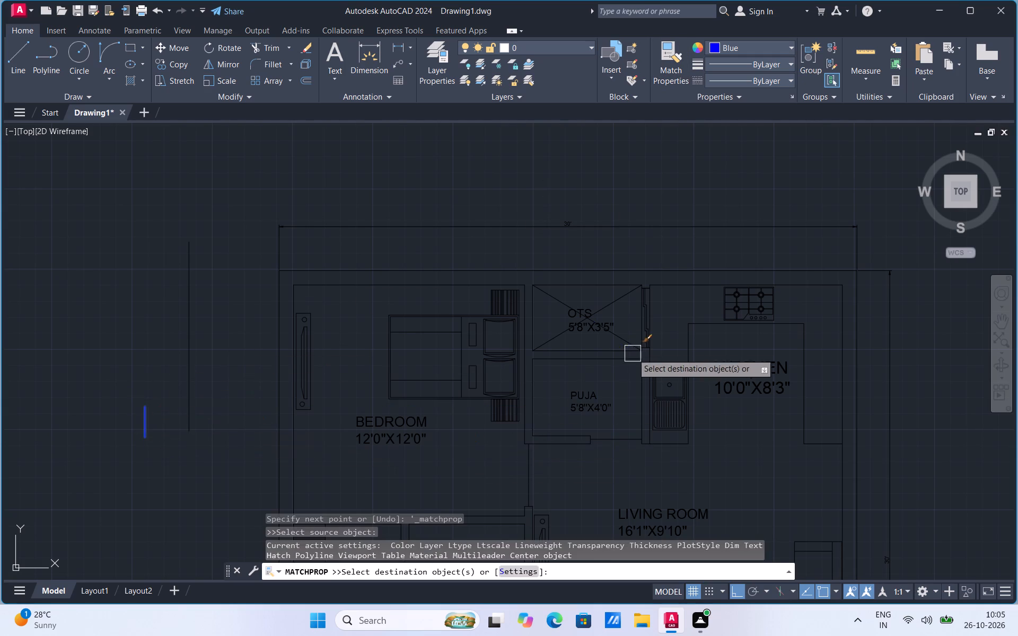
{"action": "scroll", "coordinate": [651, 322], "scroll_direction": "up", "scroll_amount": 3}
{"action": "left_click", "coordinate": [630, 327]}
{"action": "scroll", "coordinate": [575, 233], "scroll_direction": "down", "scroll_amount": 3}
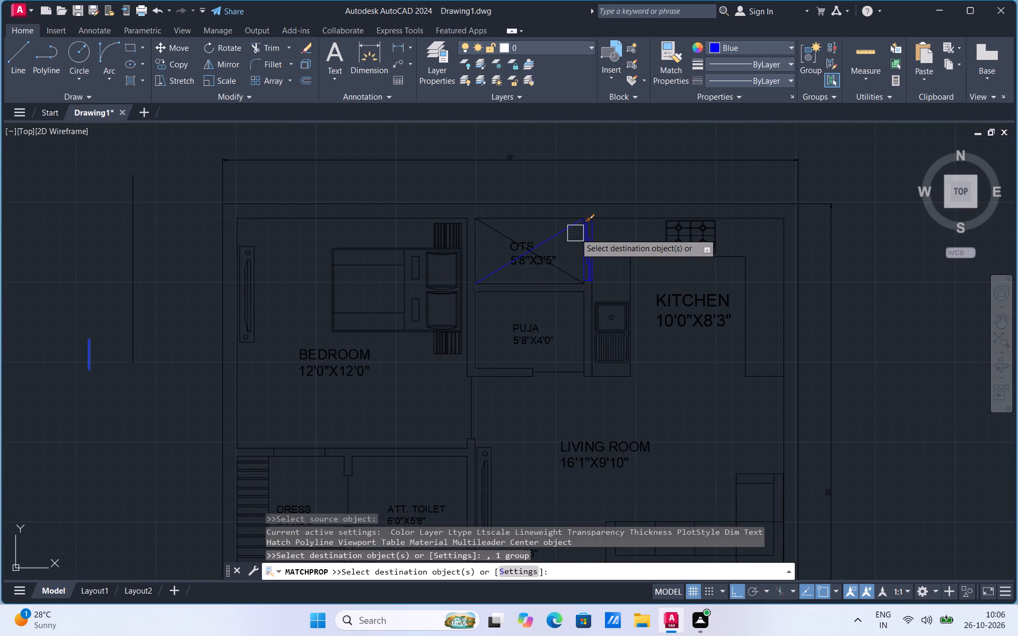
Apply the blue properties to the window below the attached toilet and the window between living room and parking, including its outline.
{"action": "scroll", "coordinate": [575, 233], "scroll_direction": "down", "scroll_amount": 1}
{"action": "scroll", "coordinate": [514, 446], "scroll_direction": "up", "scroll_amount": 3}
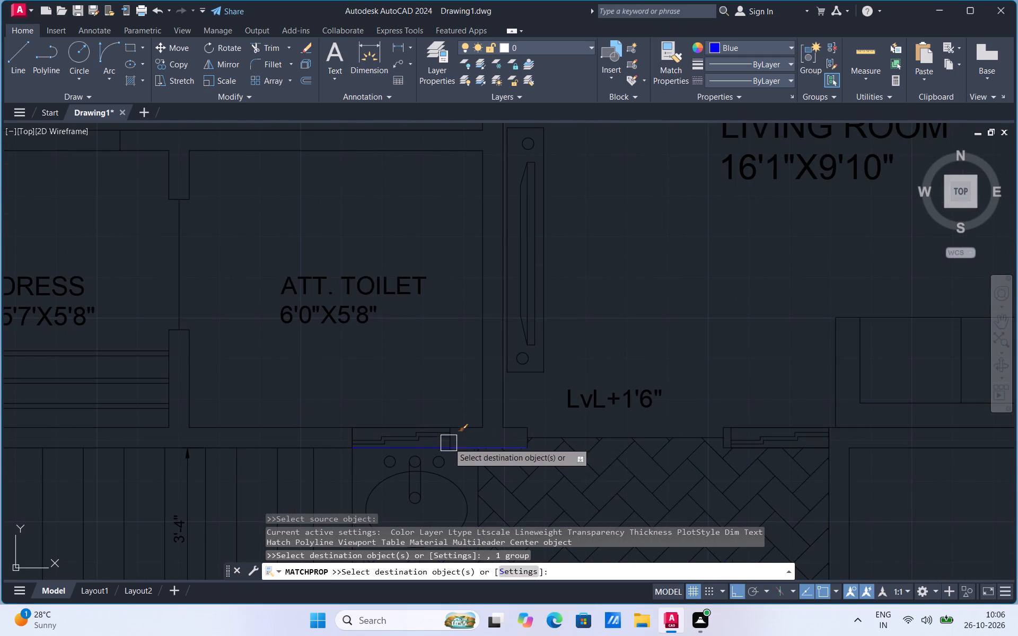
{"action": "left_click", "coordinate": [446, 441]}
{"action": "left_click", "coordinate": [809, 437]}
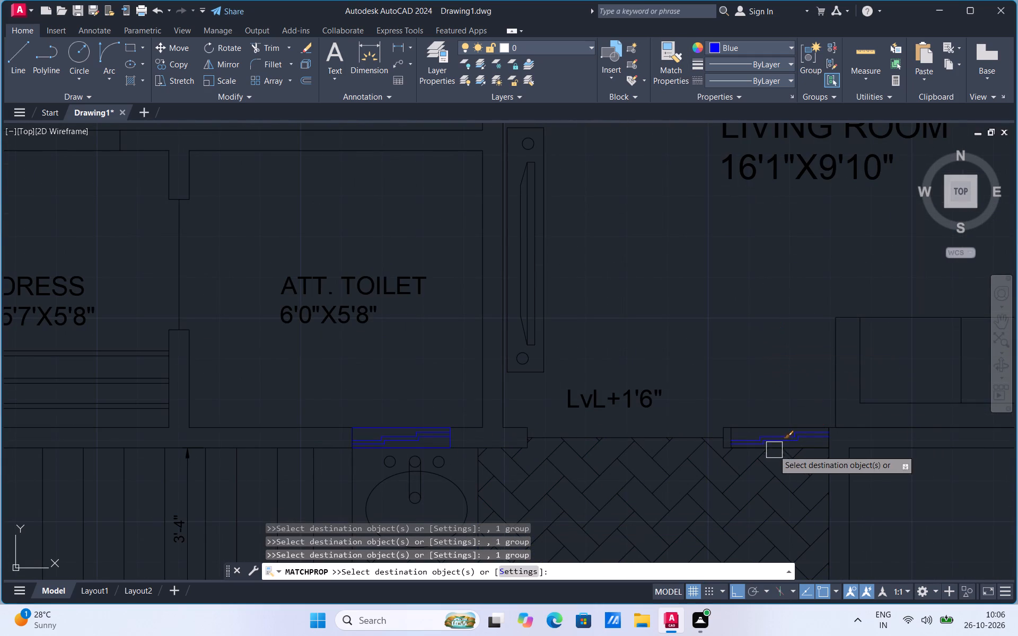
{"action": "scroll", "coordinate": [774, 450], "scroll_direction": "up", "scroll_amount": 2}
{"action": "left_click", "coordinate": [765, 400]}
{"action": "left_click", "coordinate": [807, 446]}
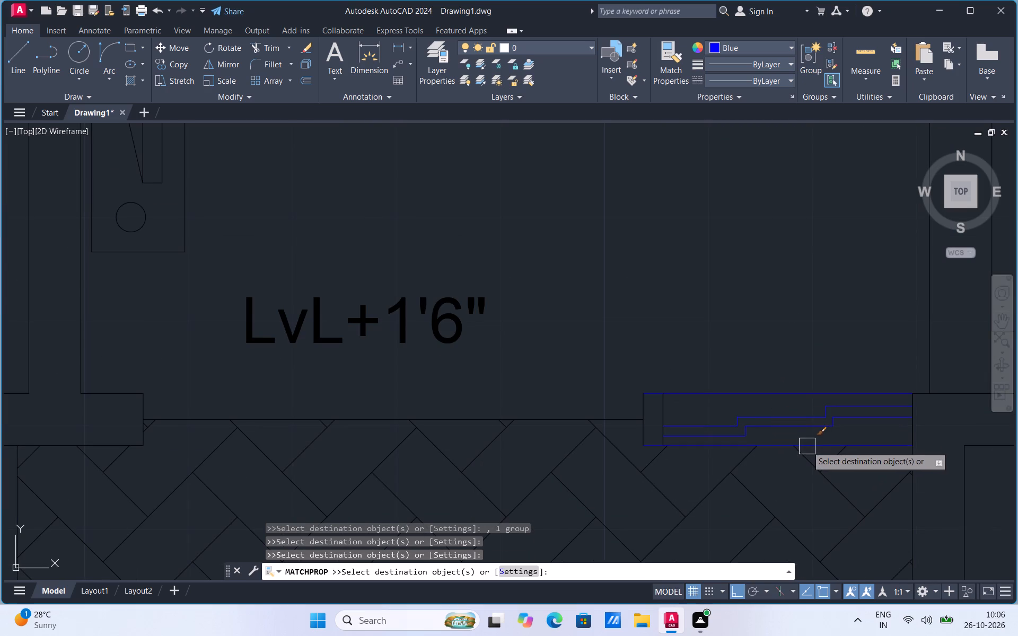
{"action": "left_click", "coordinate": [912, 435]}
{"action": "left_click", "coordinate": [668, 411]}
{"action": "scroll", "coordinate": [689, 345], "scroll_direction": "down", "scroll_amount": 4}
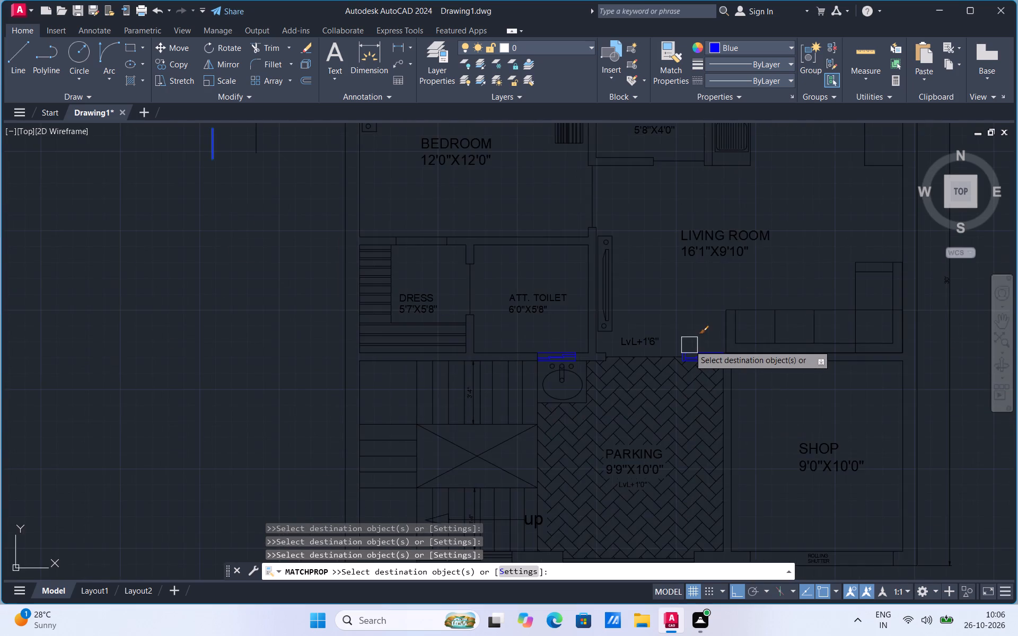
Apply the blue properties to the window below the staircase's lower flight and finish matching.
{"action": "scroll", "coordinate": [689, 345], "scroll_direction": "down", "scroll_amount": 1}
{"action": "scroll", "coordinate": [769, 480], "scroll_direction": "up", "scroll_amount": 2}
{"action": "scroll", "coordinate": [838, 444], "scroll_direction": "down", "scroll_amount": 2}
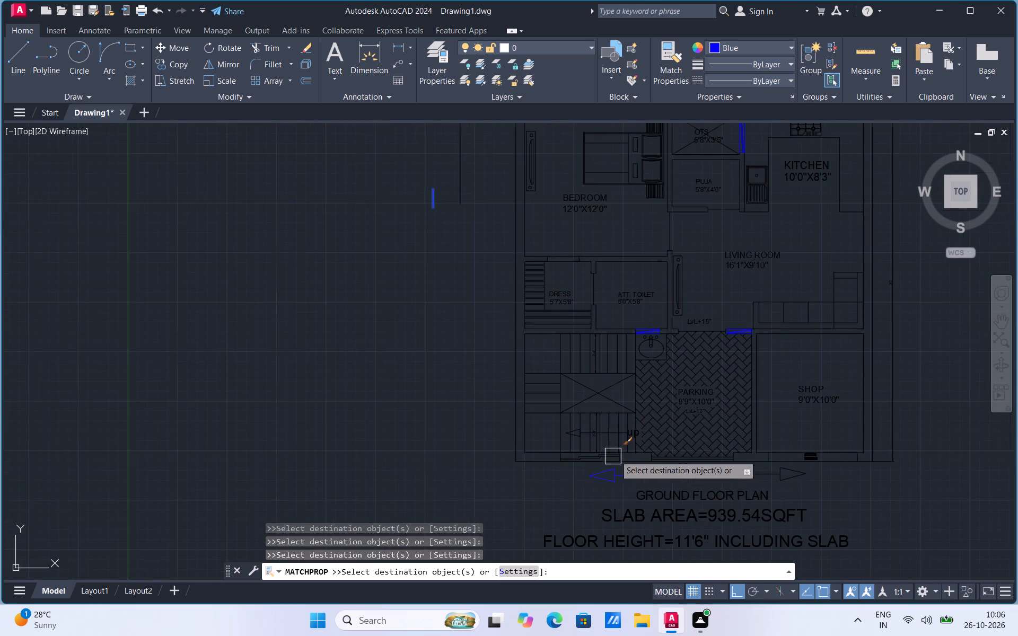
{"action": "scroll", "coordinate": [617, 455], "scroll_direction": "up", "scroll_amount": 3}
{"action": "left_click", "coordinate": [563, 461]}
{"action": "scroll", "coordinate": [532, 493], "scroll_direction": "down", "scroll_amount": 4}
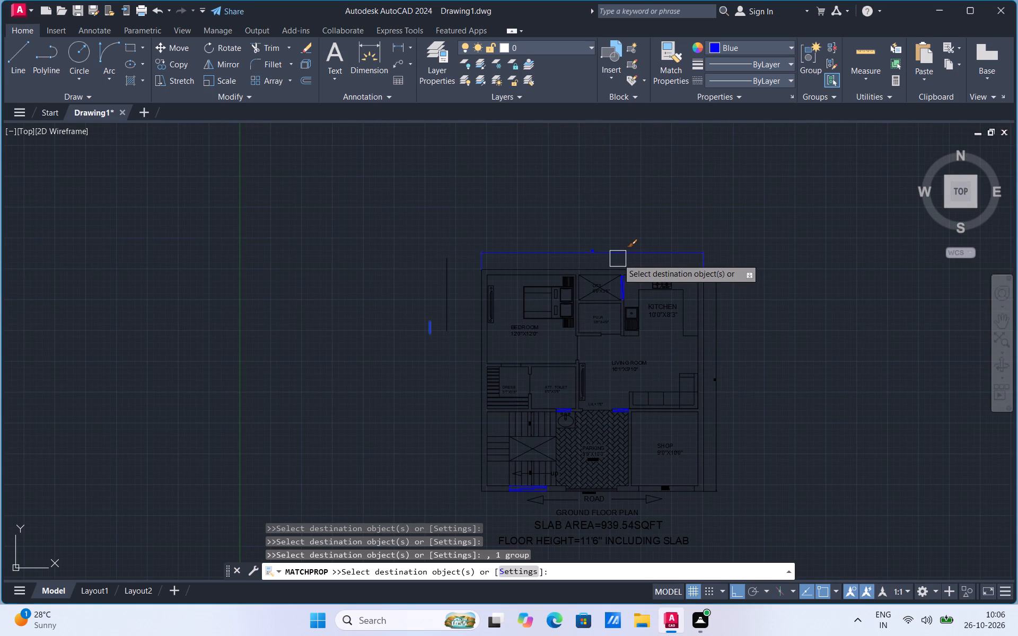
{"action": "key", "text": "Escape"}
{"action": "key", "text": "Escape"}
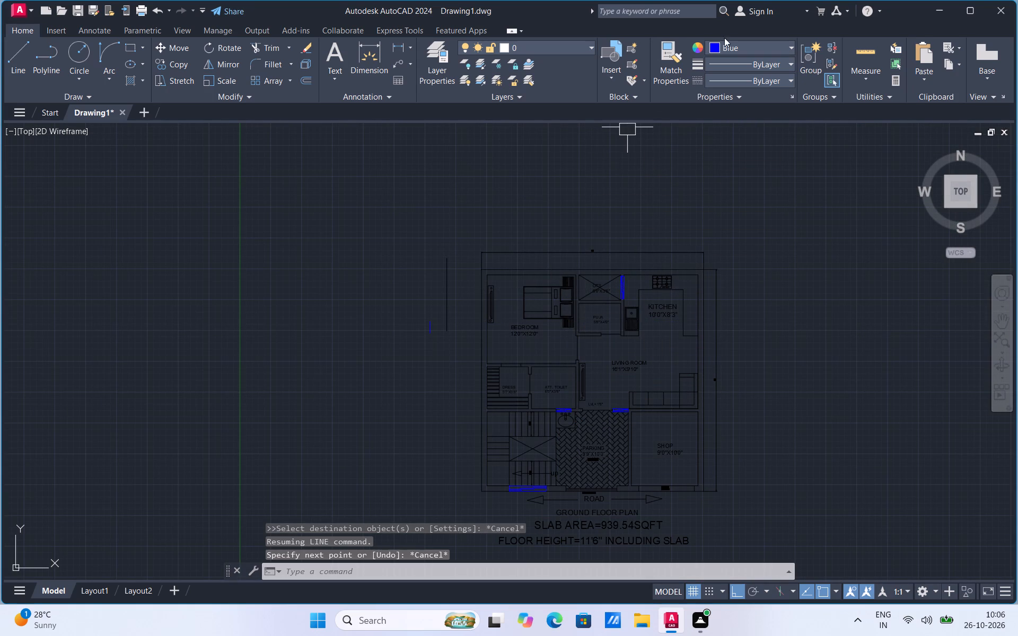
Match the blue sample line's properties onto the "FLOOR HEIGHT=11'6" INCLUDING SLAB" text.
{"action": "left_click", "coordinate": [714, 44]}
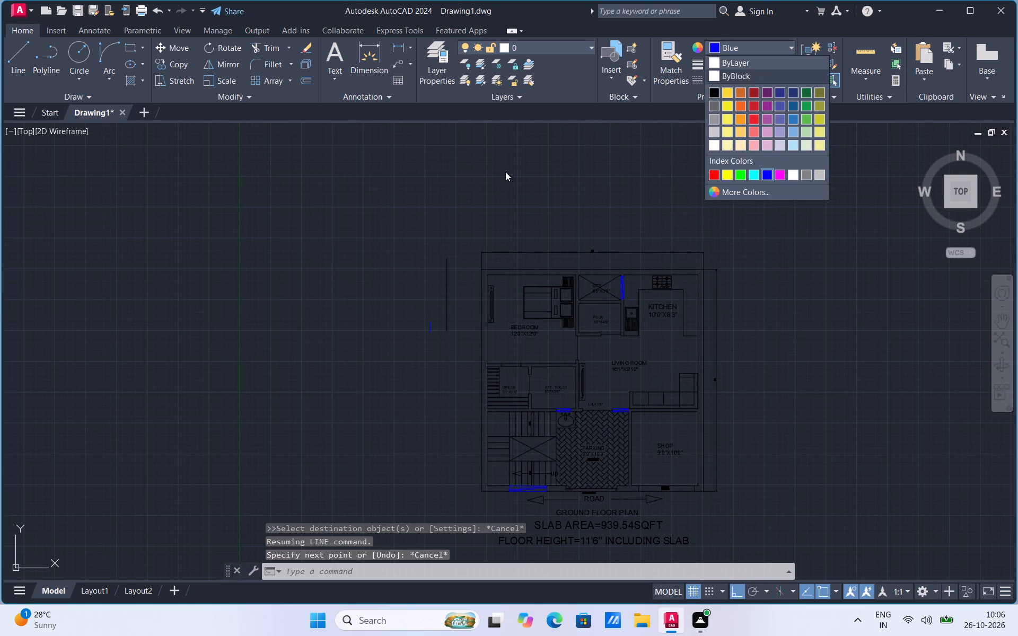
{"action": "key", "text": "Escape"}
{"action": "left_click", "coordinate": [674, 77]}
{"action": "left_click", "coordinate": [425, 329]}
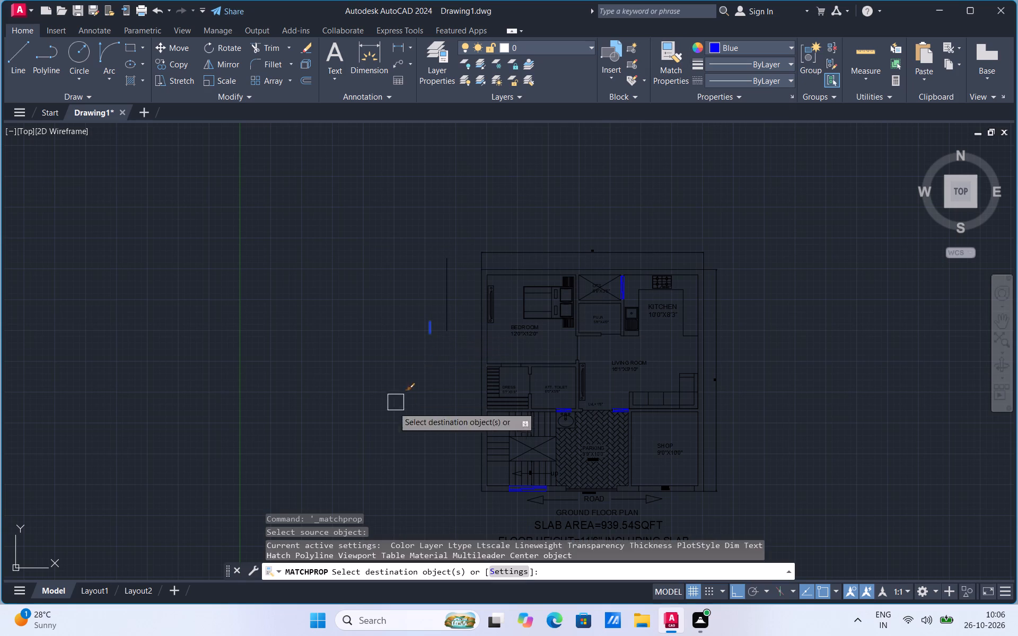
{"action": "scroll", "coordinate": [410, 263], "scroll_direction": "down", "scroll_amount": 1}
{"action": "scroll", "coordinate": [497, 445], "scroll_direction": "up", "scroll_amount": 2}
{"action": "left_click", "coordinate": [497, 434]}
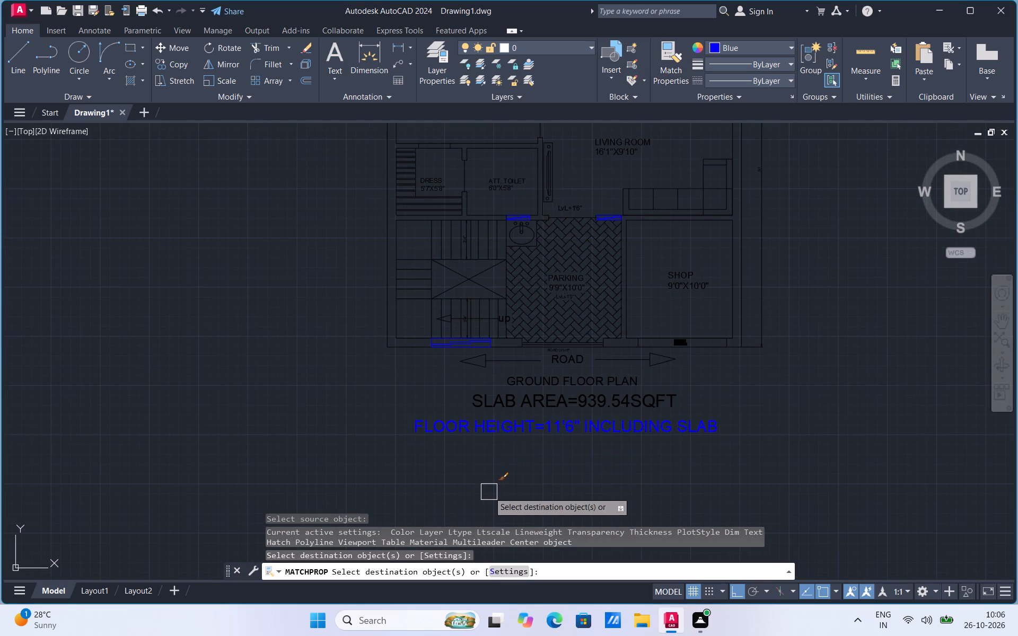
{"action": "key", "text": "Escape"}
Remove the black and blue sample lines beside the plan with Trim.
{"action": "scroll", "coordinate": [489, 492], "scroll_direction": "down", "scroll_amount": 2}
{"action": "scroll", "coordinate": [424, 316], "scroll_direction": "up", "scroll_amount": 1}
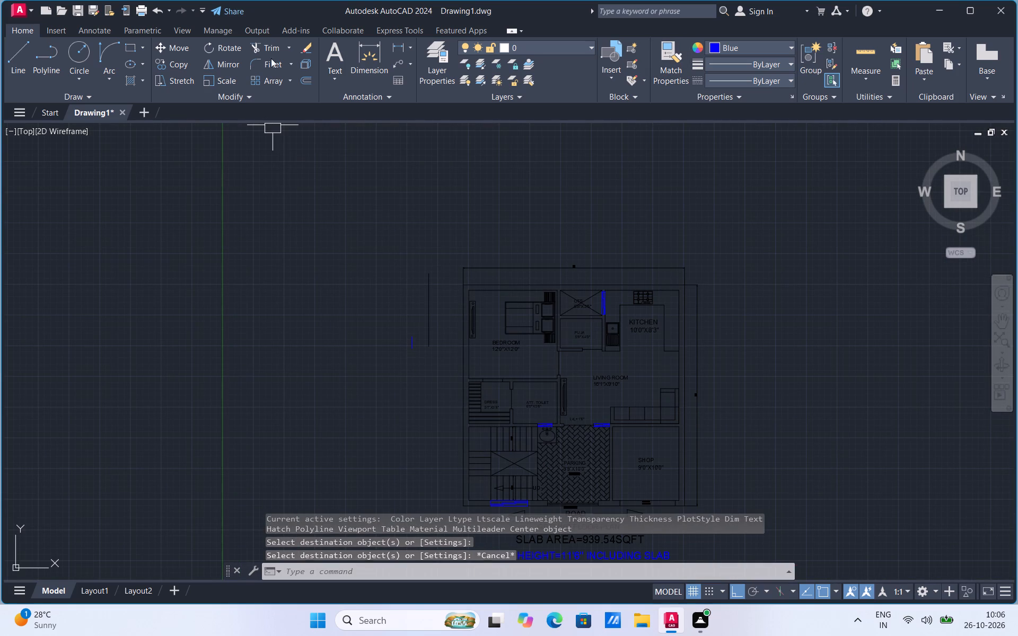
{"action": "left_click", "coordinate": [278, 47]}
{"action": "left_click", "coordinate": [431, 322]}
{"action": "left_click", "coordinate": [412, 344]}
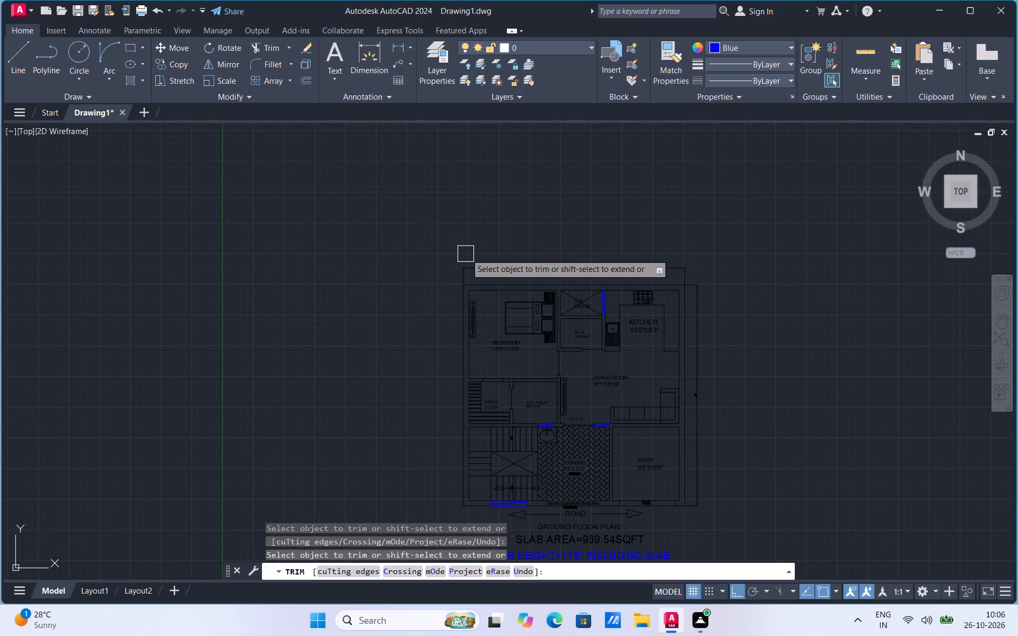
{"action": "key", "text": "Escape"}
Draw a vertical sample line about 7'-3" long beside the plan in grey 99,100,102.
{"action": "left_click", "coordinate": [715, 45]}
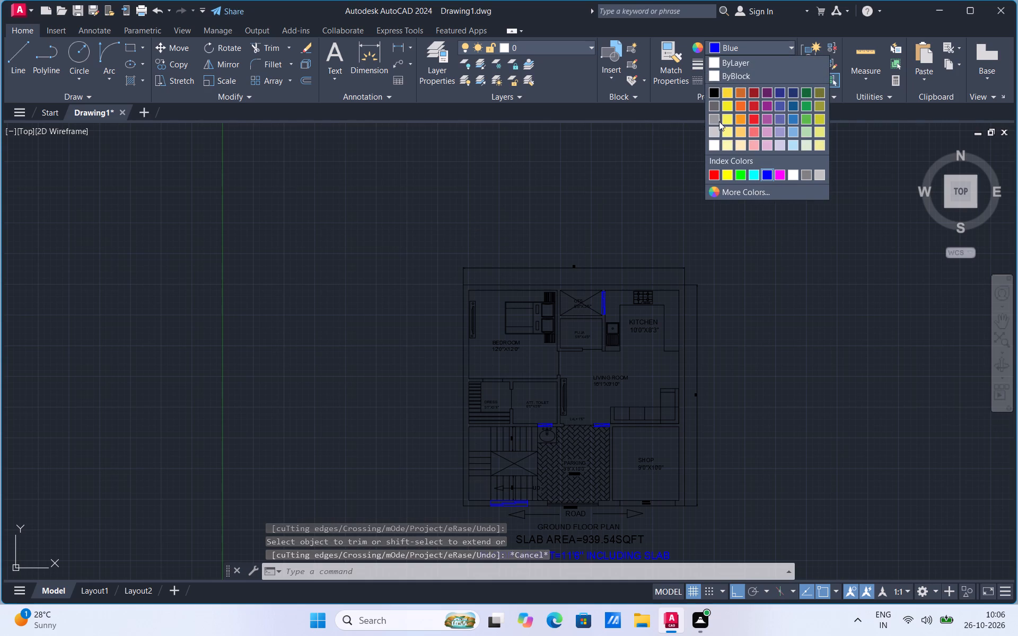
{"action": "left_click", "coordinate": [715, 102]}
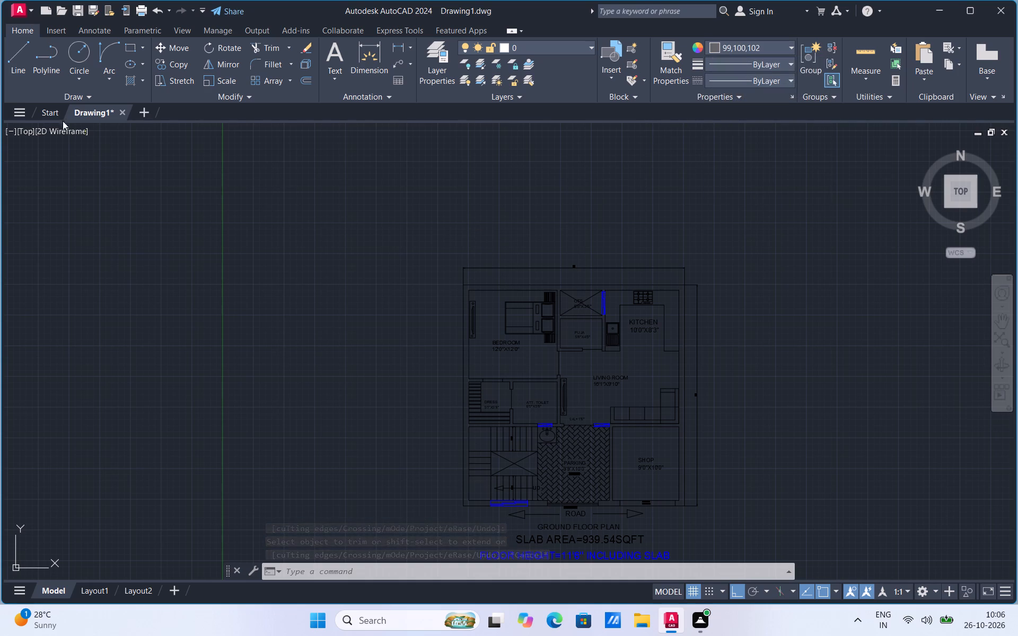
{"action": "left_click", "coordinate": [25, 73]}
{"action": "left_click", "coordinate": [403, 405]}
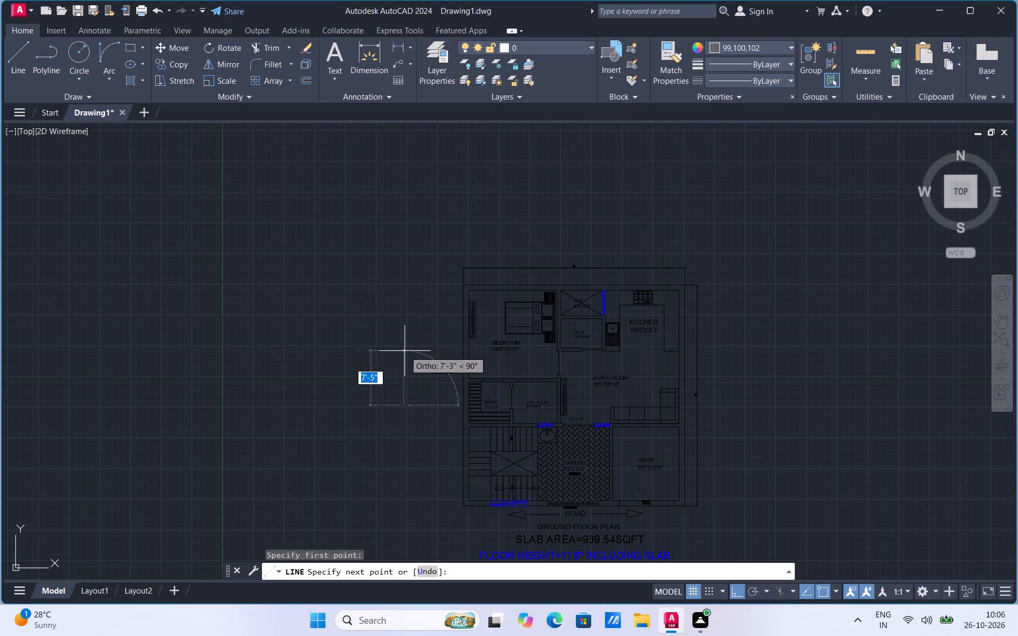
{"action": "left_click", "coordinate": [405, 351]}
Match the grey sample line's properties onto the herringbone hatch of the parking area.
{"action": "left_click", "coordinate": [674, 74]}
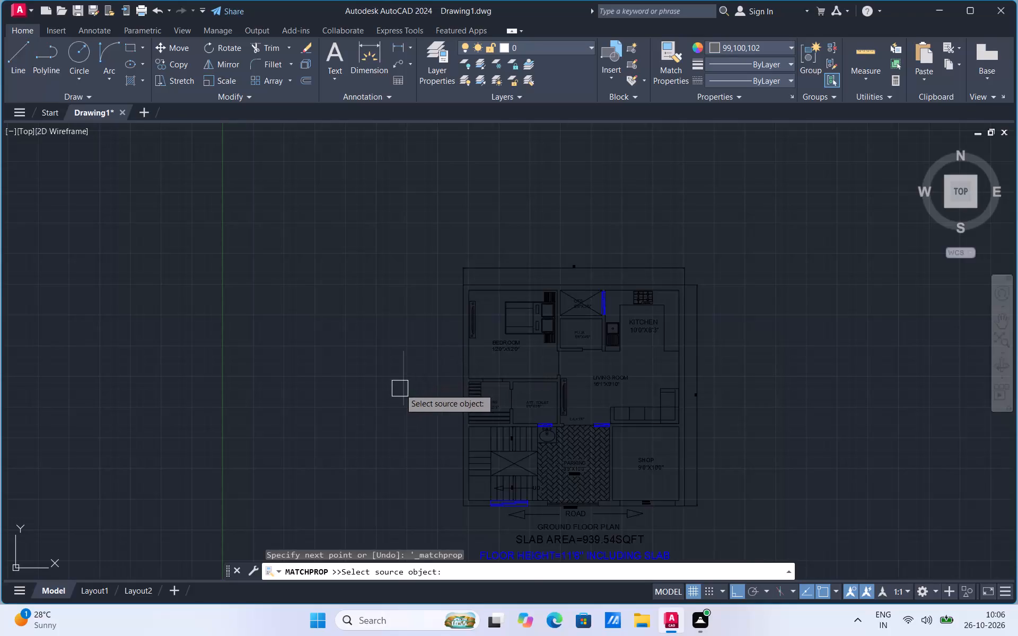
{"action": "left_click", "coordinate": [400, 388]}
{"action": "scroll", "coordinate": [592, 485], "scroll_direction": "up", "scroll_amount": 3}
{"action": "left_click", "coordinate": [614, 401]}
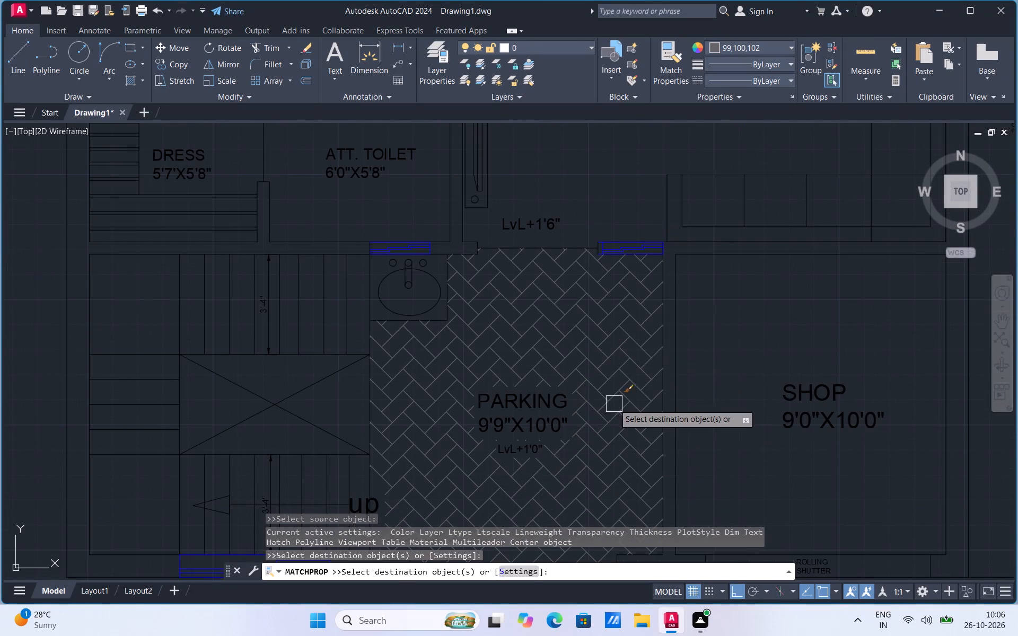
Apply the grey properties to the ROAD text and the arrows on both sides of it.
{"action": "scroll", "coordinate": [609, 477], "scroll_direction": "down", "scroll_amount": 2}
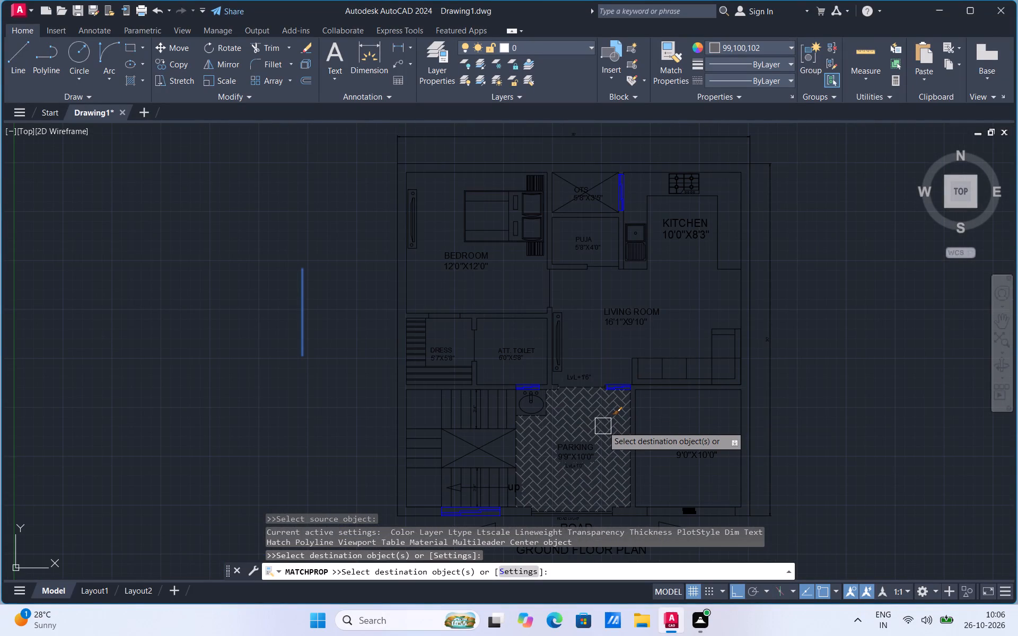
{"action": "scroll", "coordinate": [603, 426], "scroll_direction": "up", "scroll_amount": 1}
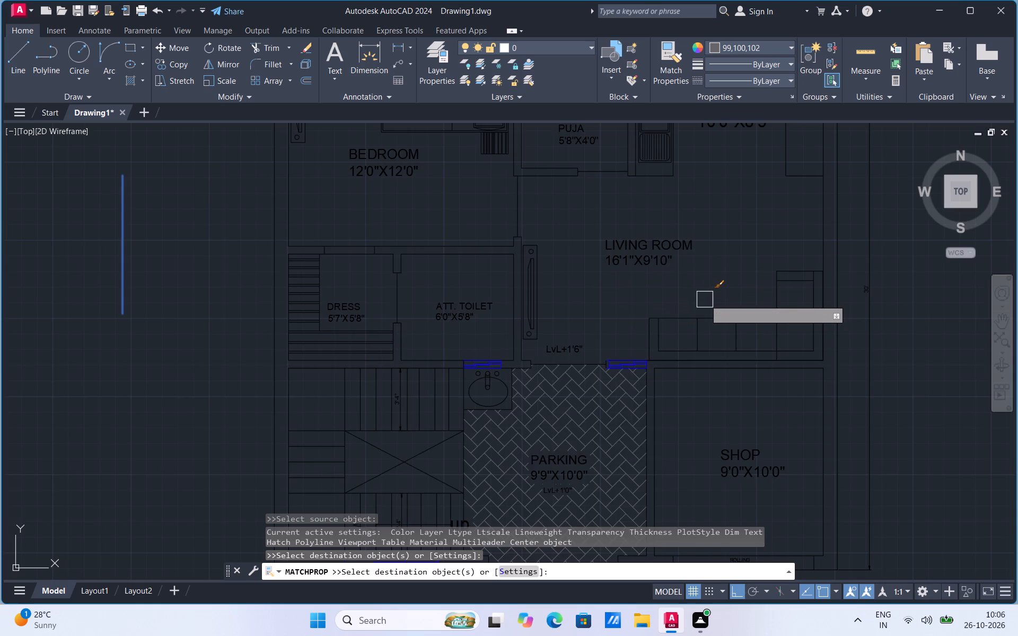
{"action": "scroll", "coordinate": [705, 299], "scroll_direction": "down", "scroll_amount": 2}
{"action": "scroll", "coordinate": [690, 386], "scroll_direction": "up", "scroll_amount": 2}
{"action": "scroll", "coordinate": [575, 359], "scroll_direction": "up", "scroll_amount": 2}
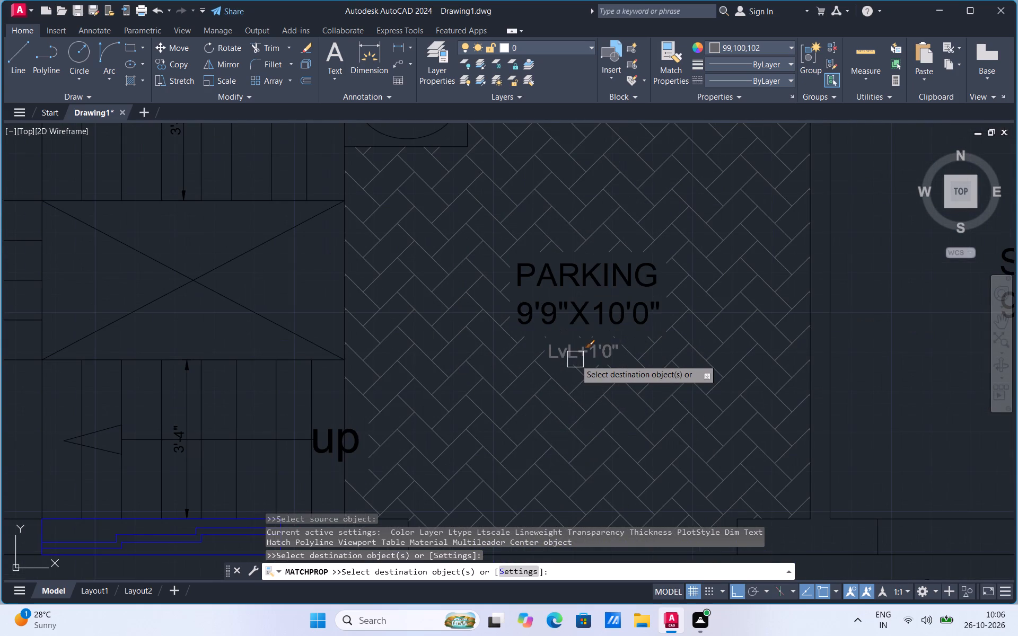
{"action": "scroll", "coordinate": [636, 277], "scroll_direction": "down", "scroll_amount": 2}
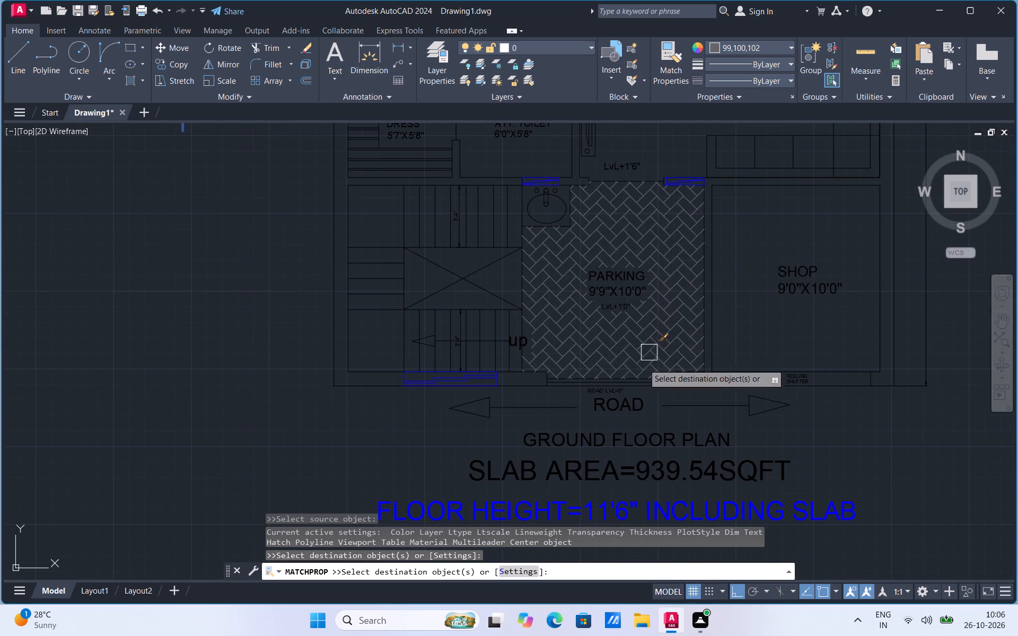
{"action": "scroll", "coordinate": [601, 412], "scroll_direction": "up", "scroll_amount": 1}
{"action": "left_click", "coordinate": [637, 405]}
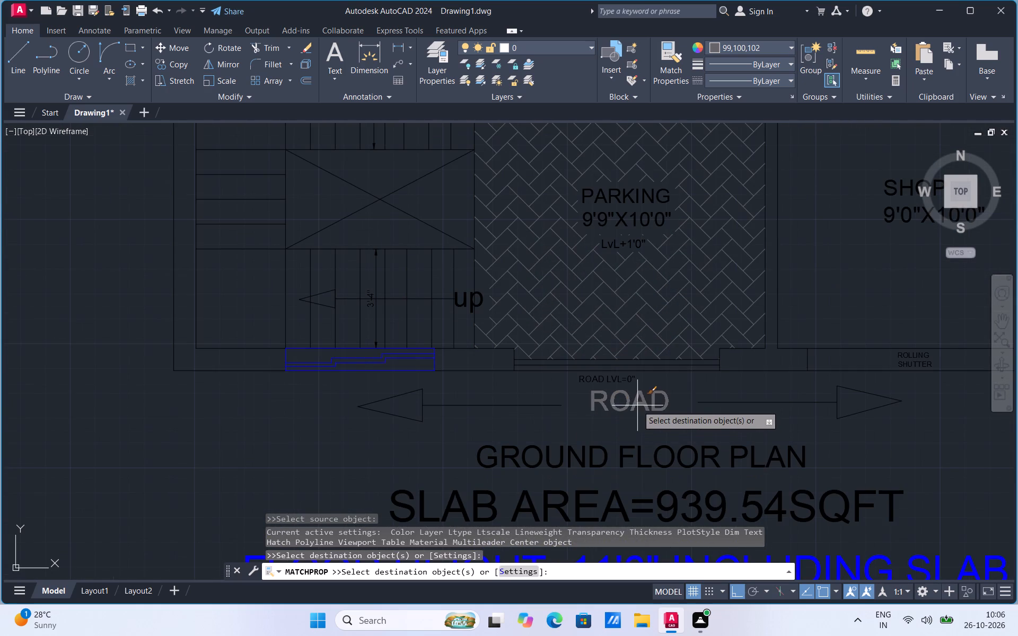
{"action": "left_click", "coordinate": [536, 409]}
{"action": "left_click", "coordinate": [724, 400]}
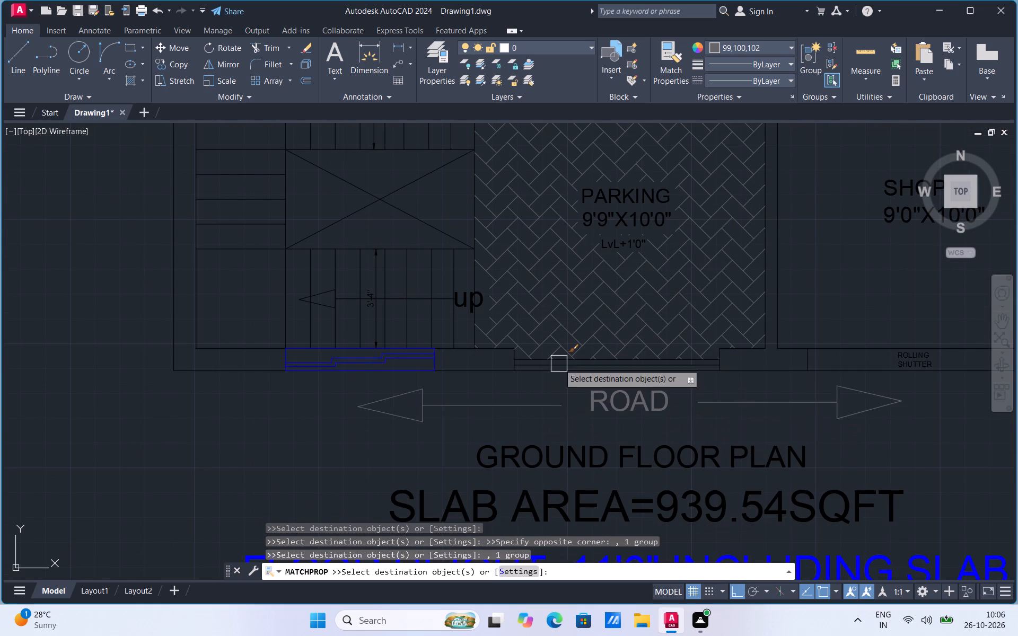
Apply the grey properties to the two lines across the parking entrance opening on the road side.
{"action": "scroll", "coordinate": [559, 361], "scroll_direction": "up", "scroll_amount": 2}
{"action": "left_click", "coordinate": [566, 359]}
{"action": "left_click", "coordinate": [553, 377]}
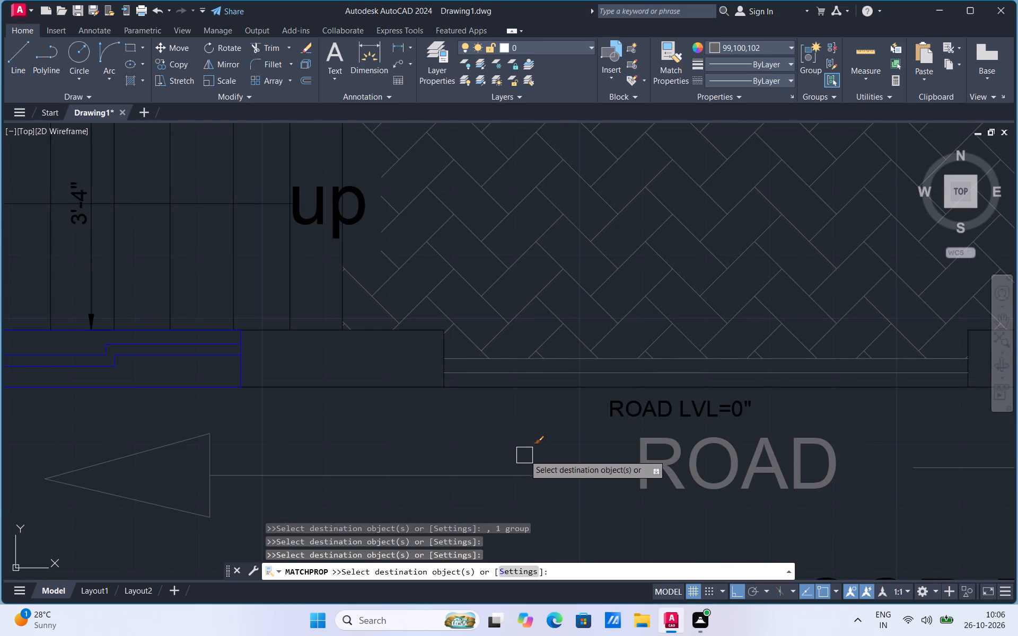
Apply the grey properties to the opening lines between bedroom and dress, between bedroom and living room, and below the puja room.
{"action": "scroll", "coordinate": [528, 450], "scroll_direction": "down", "scroll_amount": 2}
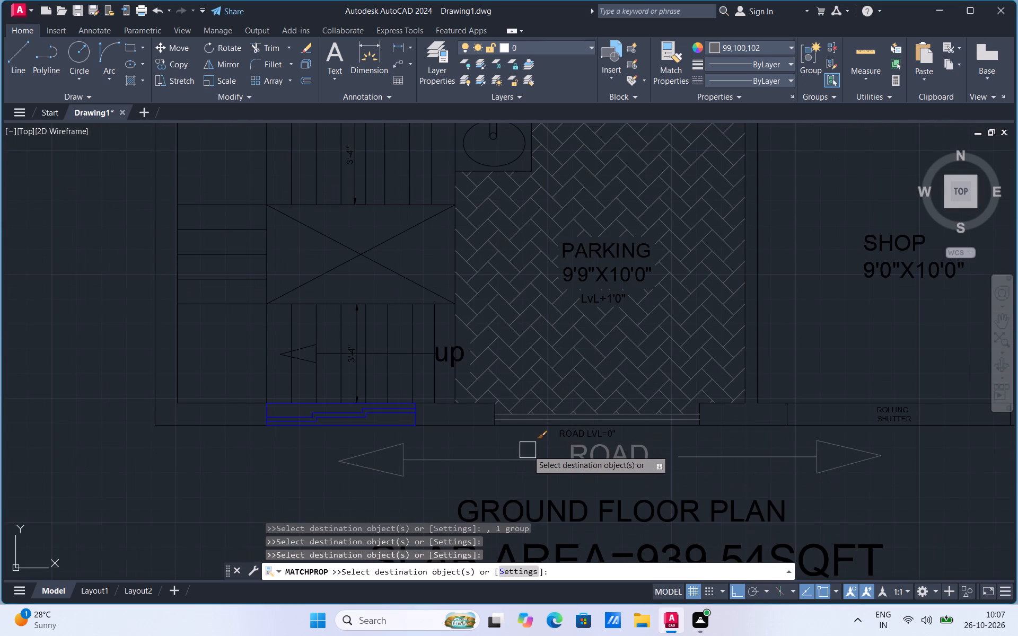
{"action": "scroll", "coordinate": [528, 450], "scroll_direction": "down", "scroll_amount": 1}
{"action": "scroll", "coordinate": [733, 437], "scroll_direction": "down", "scroll_amount": 1}
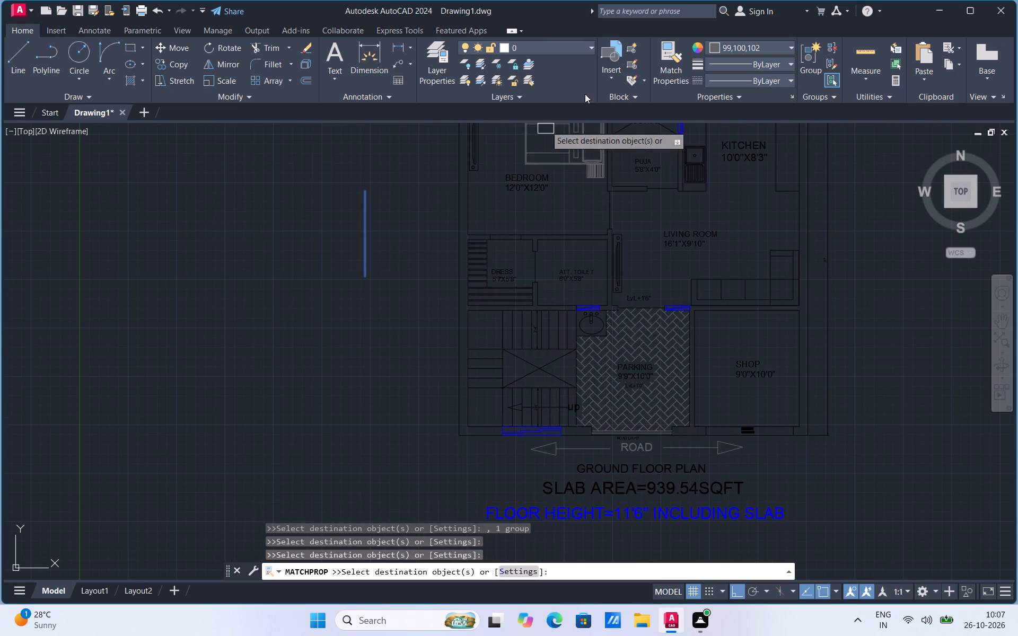
{"action": "scroll", "coordinate": [542, 367], "scroll_direction": "down", "scroll_amount": 2}
{"action": "scroll", "coordinate": [567, 240], "scroll_direction": "up", "scroll_amount": 2}
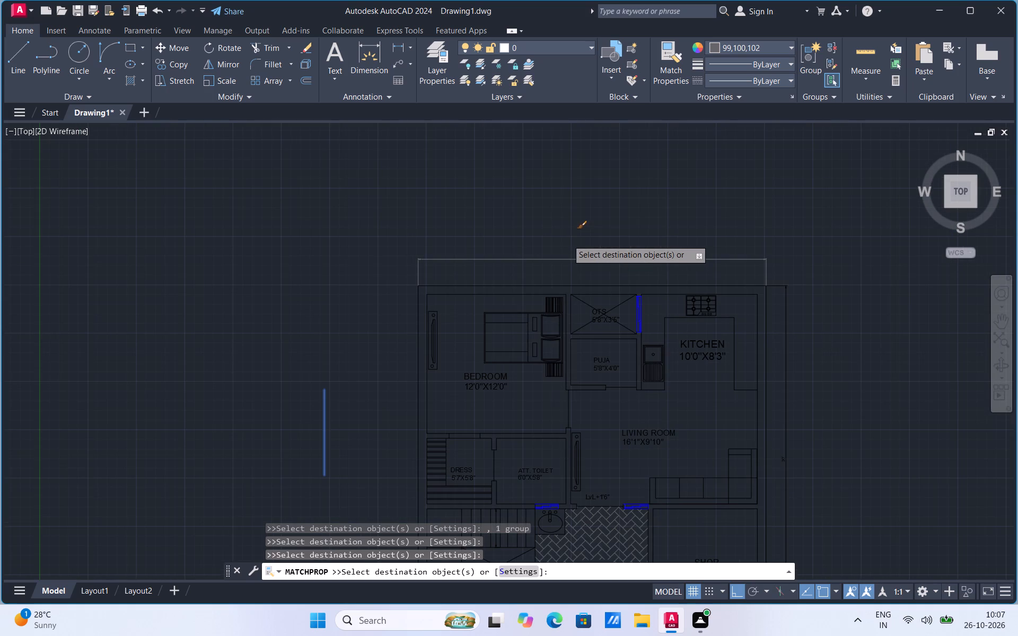
{"action": "scroll", "coordinate": [492, 414], "scroll_direction": "up", "scroll_amount": 2}
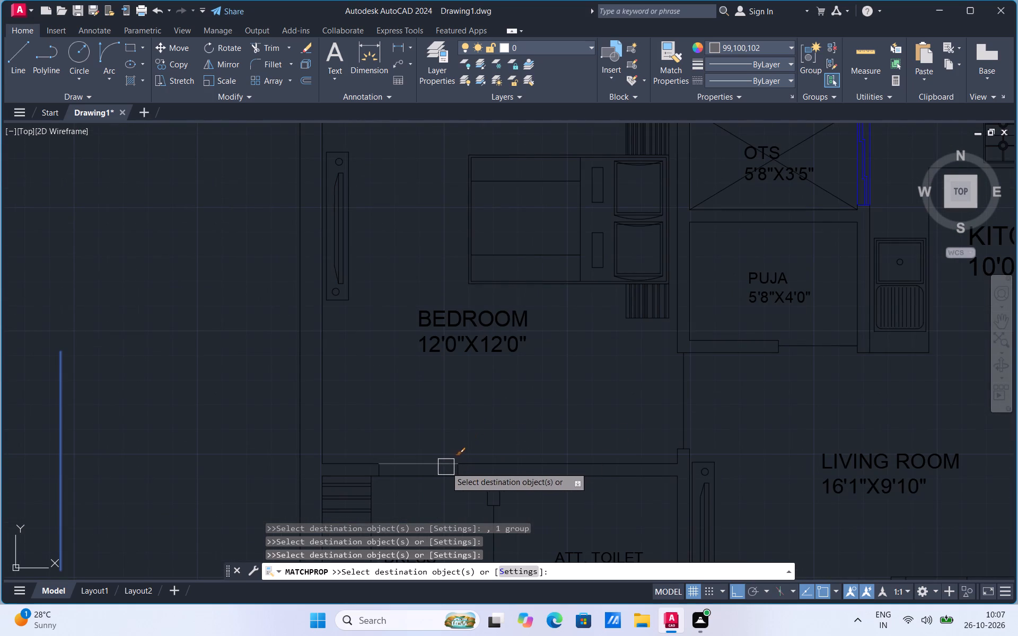
{"action": "left_click", "coordinate": [428, 465]}
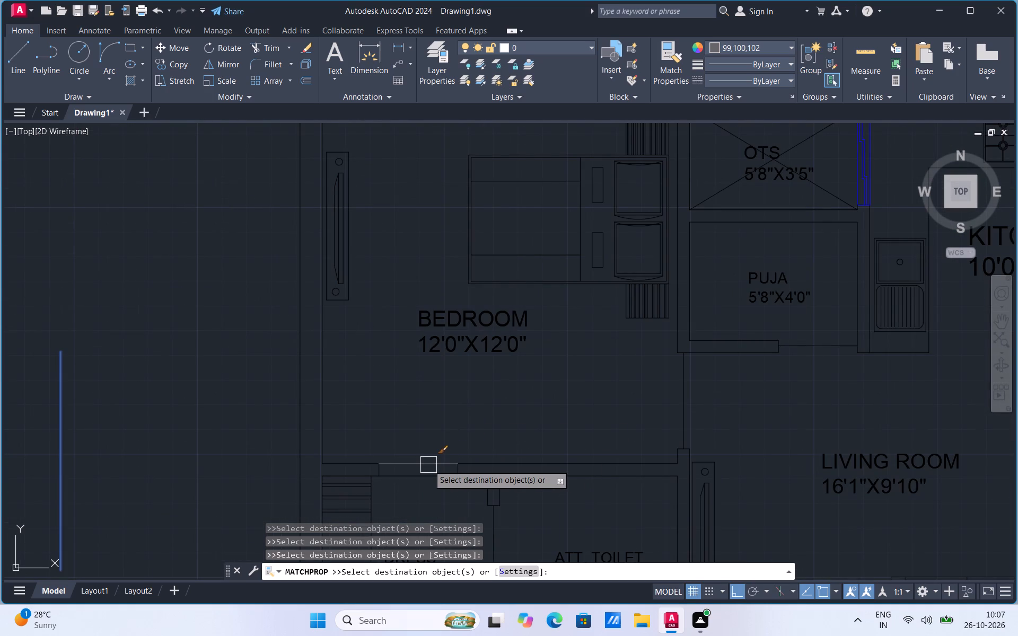
{"action": "left_click", "coordinate": [426, 469]}
{"action": "left_click", "coordinate": [686, 406]}
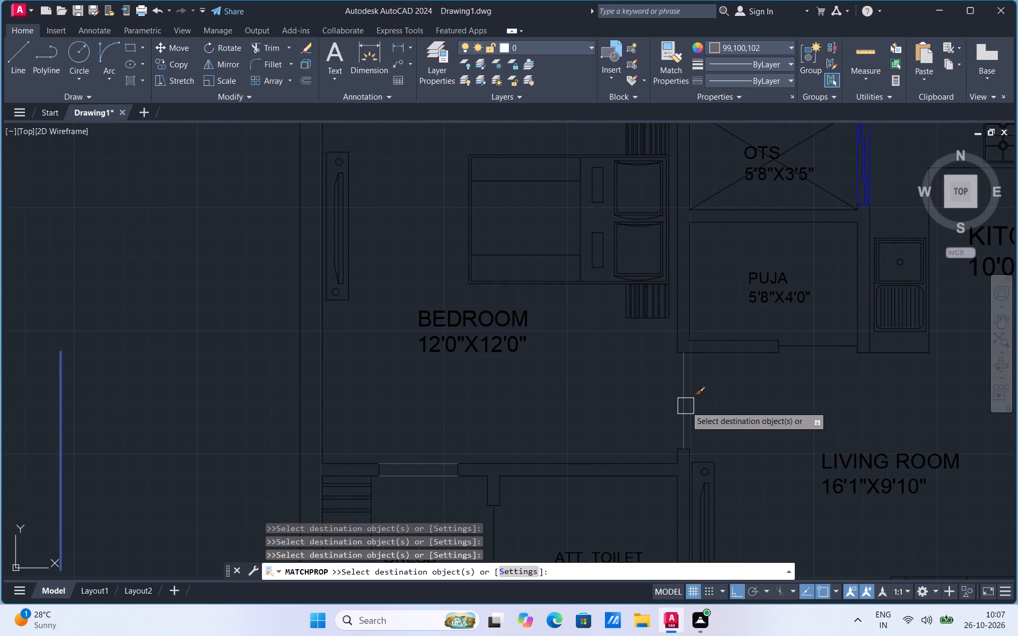
{"action": "left_click", "coordinate": [802, 347]}
Apply the grey properties to the opening lines between dress and attached toilet and between living room and parking.
{"action": "scroll", "coordinate": [561, 333], "scroll_direction": "down", "scroll_amount": 2}
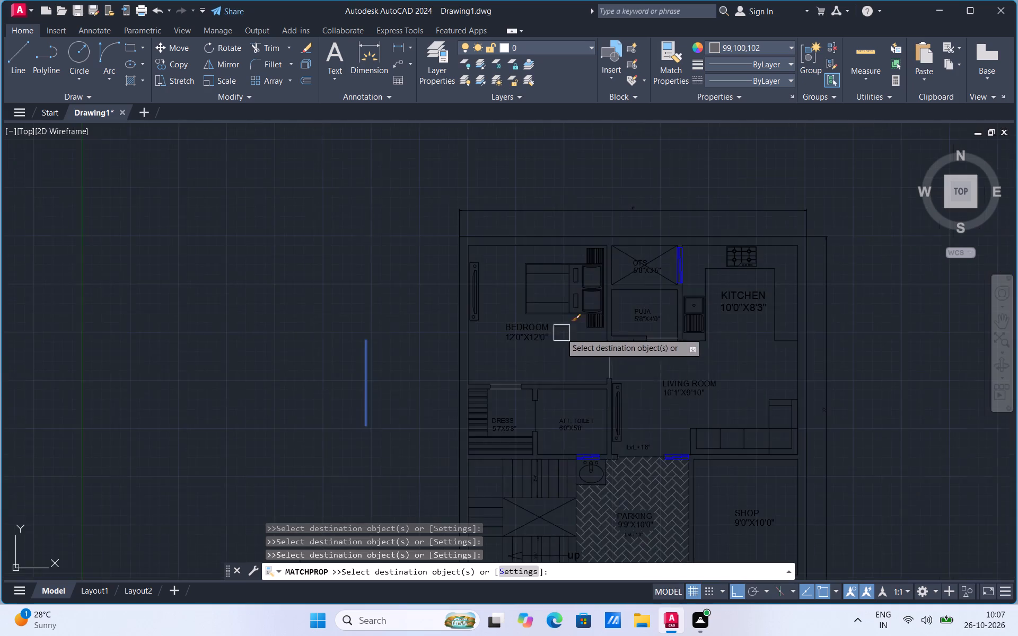
{"action": "scroll", "coordinate": [534, 428], "scroll_direction": "up", "scroll_amount": 2}
{"action": "left_click", "coordinate": [542, 401]}
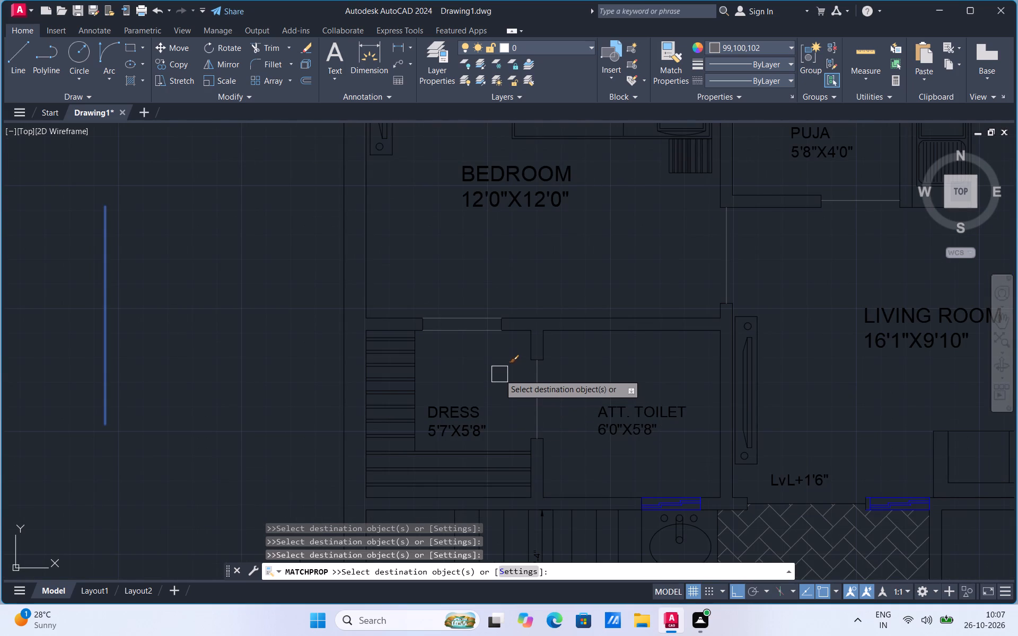
{"action": "scroll", "coordinate": [512, 361], "scroll_direction": "down", "scroll_amount": 1}
{"action": "scroll", "coordinate": [705, 452], "scroll_direction": "up", "scroll_amount": 3}
{"action": "left_click", "coordinate": [657, 443]}
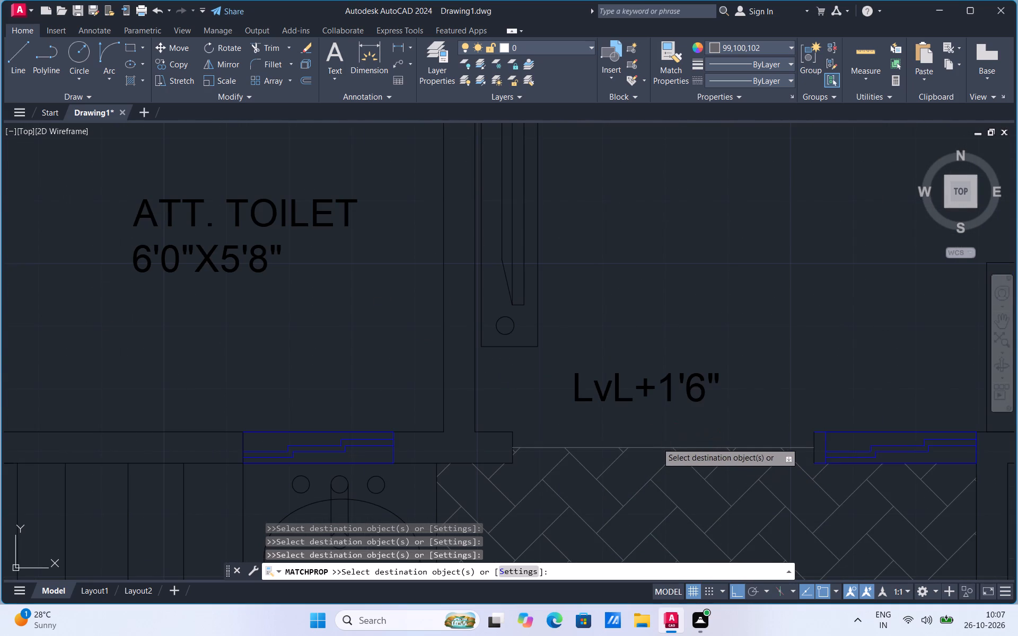
Apply the grey properties to the lines above and below the ROLLING SHUTTER label at the shop front.
{"action": "scroll", "coordinate": [565, 420], "scroll_direction": "down", "scroll_amount": 2}
{"action": "scroll", "coordinate": [729, 373], "scroll_direction": "down", "scroll_amount": 3}
{"action": "scroll", "coordinate": [783, 478], "scroll_direction": "up", "scroll_amount": 3}
{"action": "left_click", "coordinate": [763, 408]}
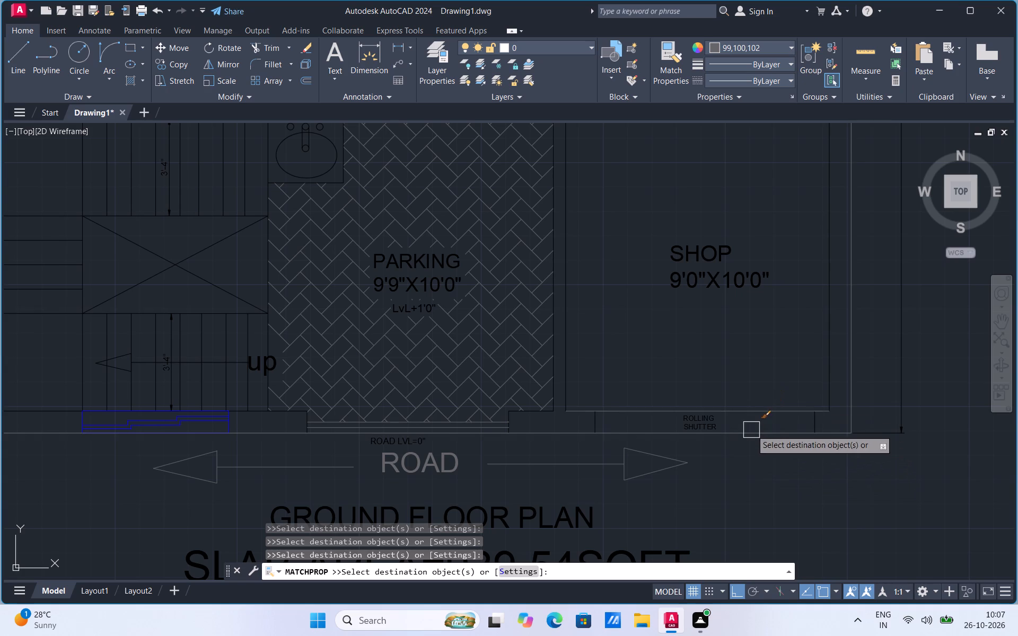
{"action": "left_click", "coordinate": [752, 430]}
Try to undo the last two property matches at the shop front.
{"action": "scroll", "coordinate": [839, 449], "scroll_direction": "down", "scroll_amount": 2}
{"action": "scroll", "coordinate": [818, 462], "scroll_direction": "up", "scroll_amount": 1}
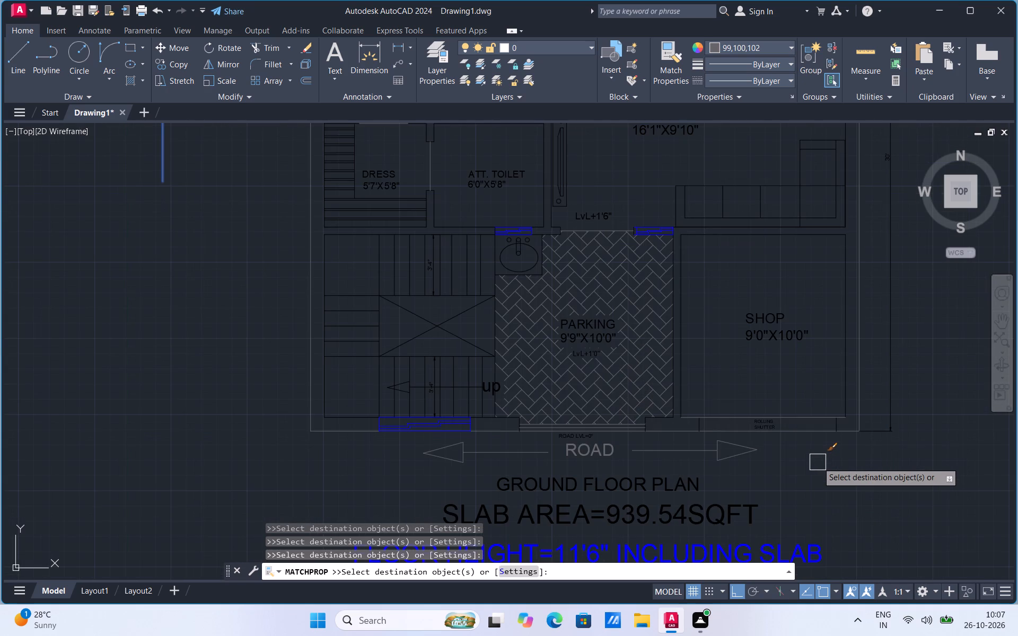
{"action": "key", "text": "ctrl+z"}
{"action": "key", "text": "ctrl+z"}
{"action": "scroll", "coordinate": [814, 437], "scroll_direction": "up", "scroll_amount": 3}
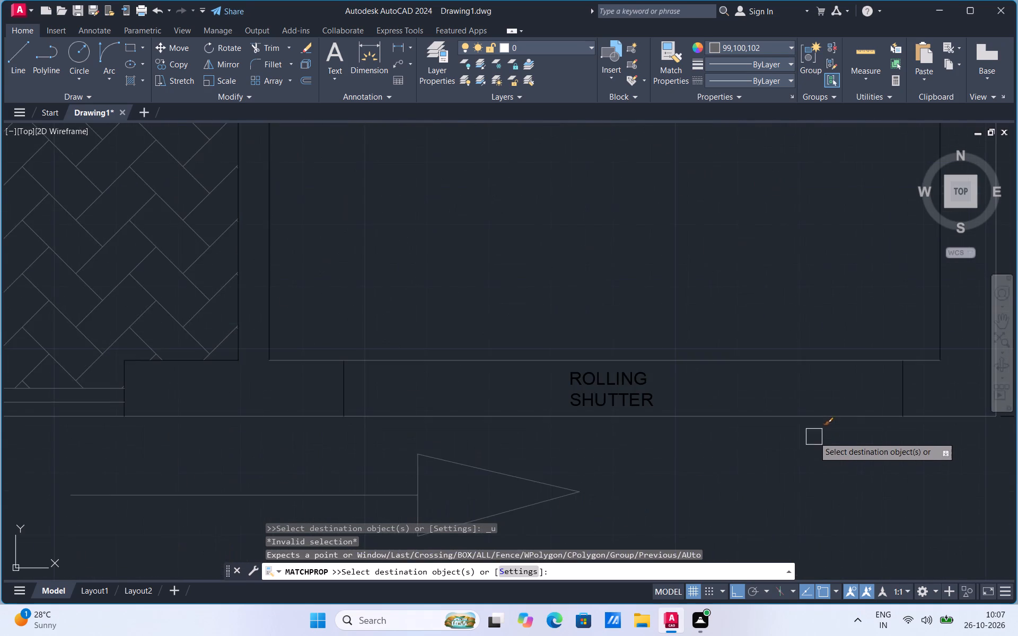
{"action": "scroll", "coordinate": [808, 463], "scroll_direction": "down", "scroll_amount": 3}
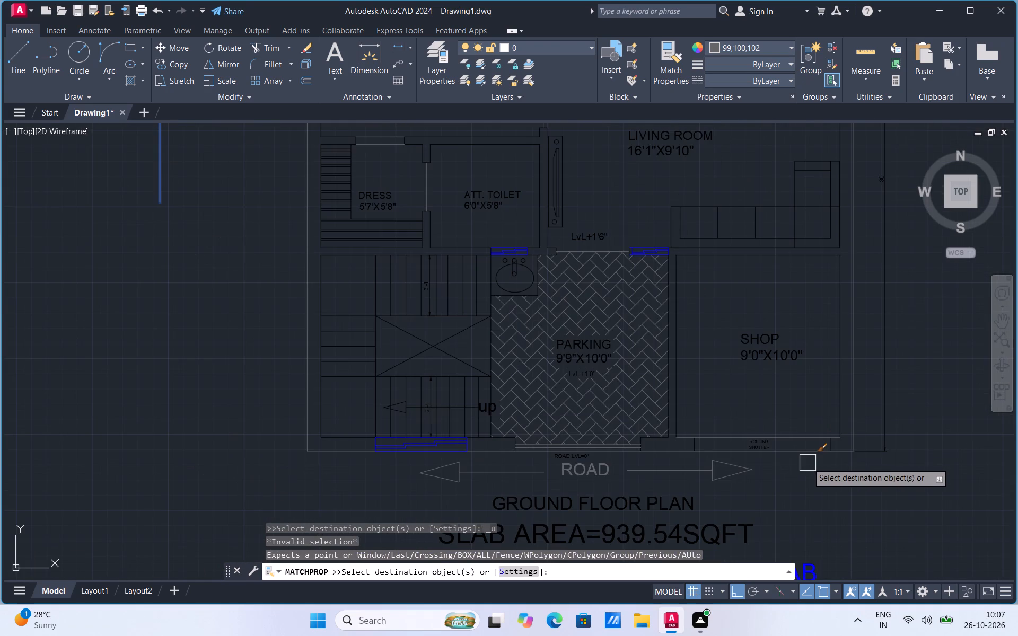
Apply the grey properties to the "up" text and arrow on the staircase's lower flight and finish matching.
{"action": "scroll", "coordinate": [381, 399], "scroll_direction": "up", "scroll_amount": 2}
{"action": "scroll", "coordinate": [635, 428], "scroll_direction": "up", "scroll_amount": 1}
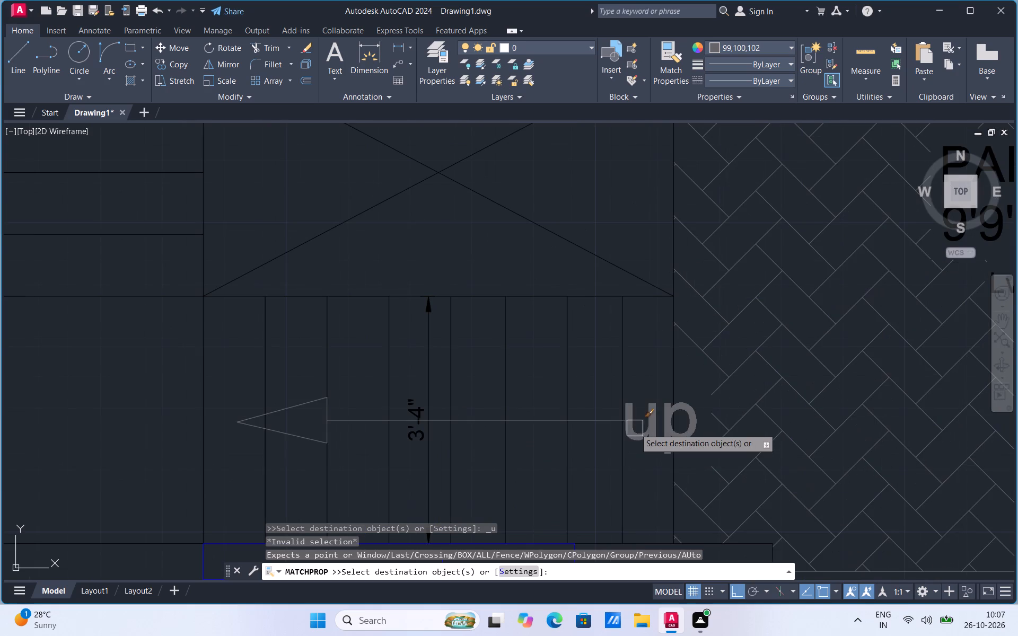
{"action": "left_click", "coordinate": [638, 427]}
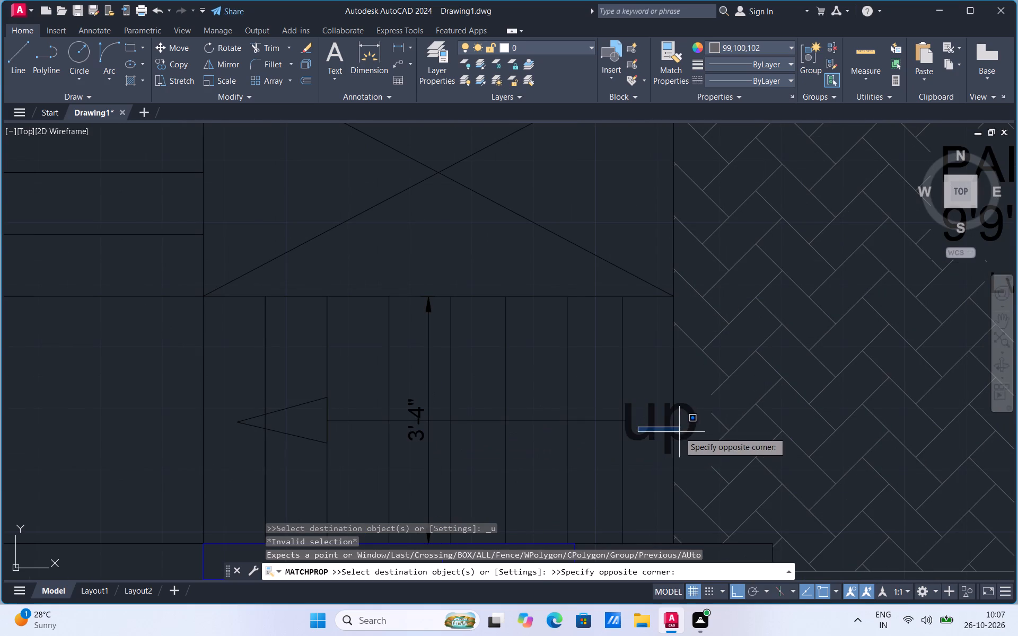
{"action": "left_click", "coordinate": [657, 436]}
{"action": "left_click", "coordinate": [656, 430]}
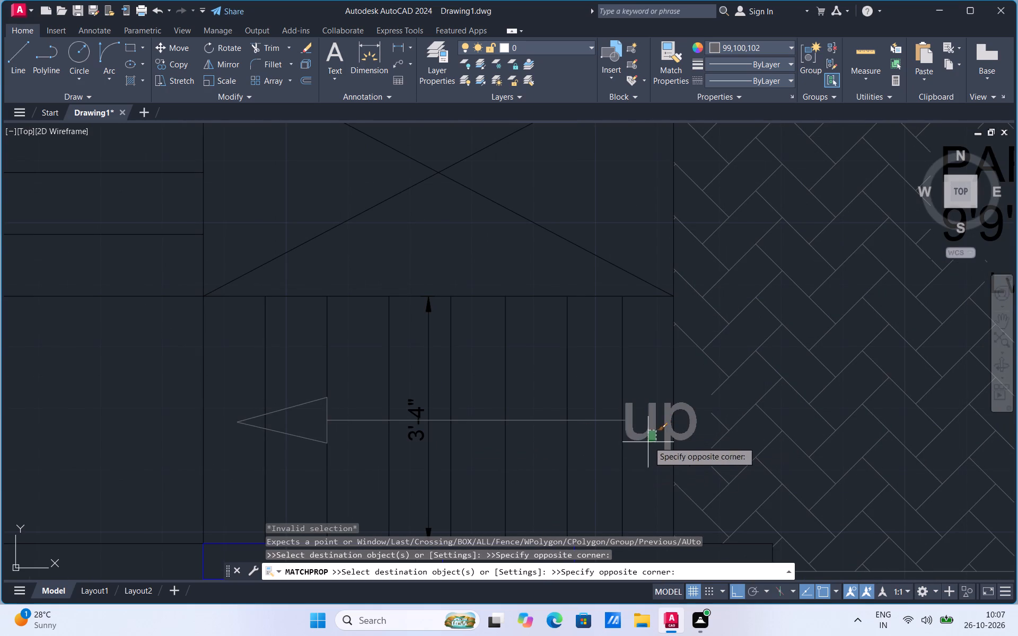
{"action": "left_click", "coordinate": [648, 441]}
{"action": "left_click", "coordinate": [416, 425]}
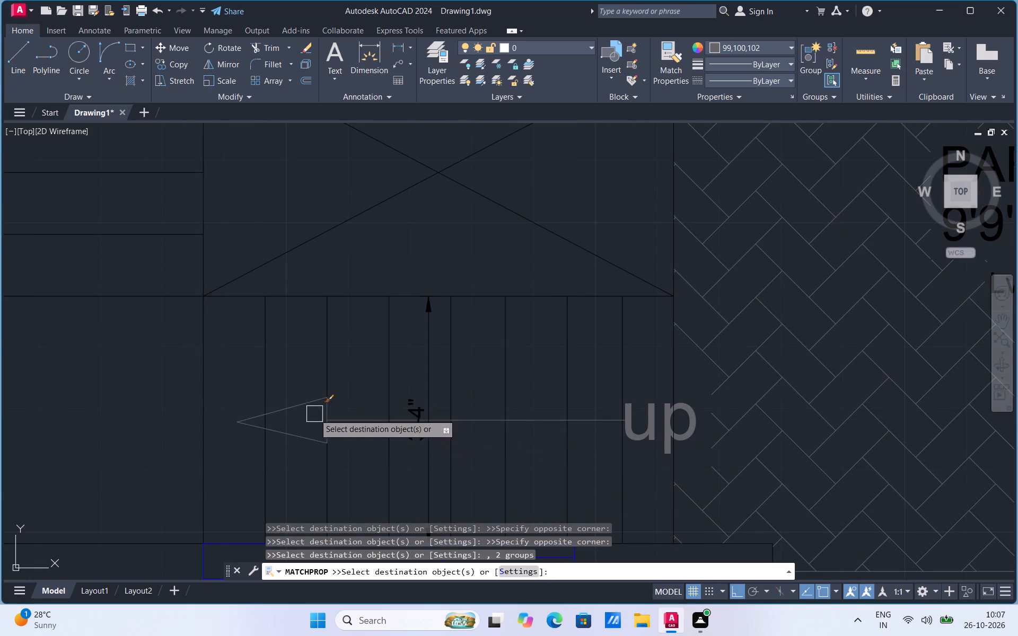
{"action": "left_click", "coordinate": [305, 402]}
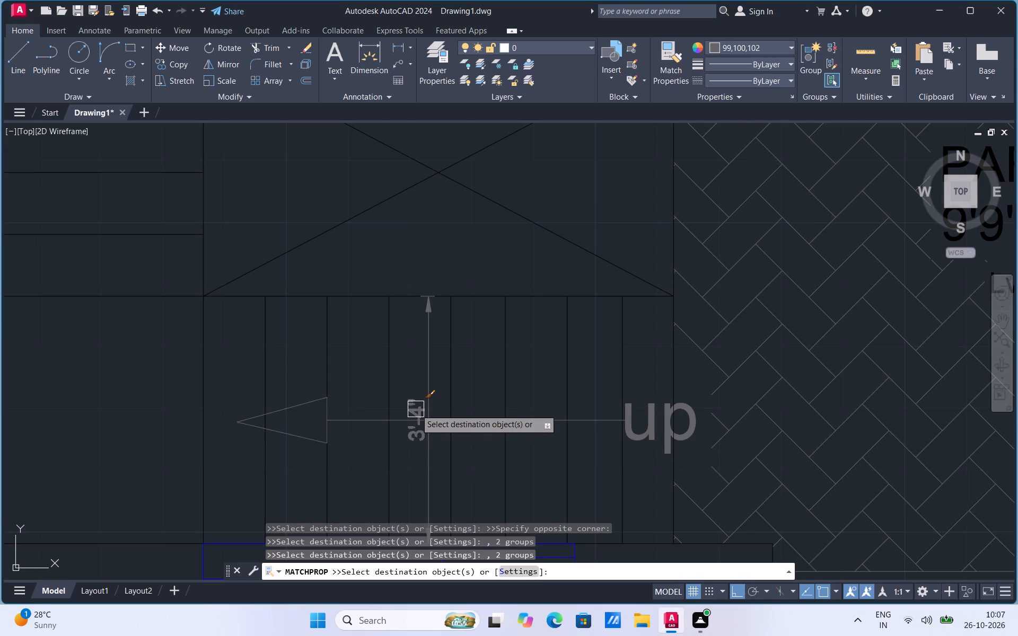
{"action": "left_click", "coordinate": [416, 409]}
{"action": "scroll", "coordinate": [471, 474], "scroll_direction": "down", "scroll_amount": 1}
{"action": "scroll", "coordinate": [440, 422], "scroll_direction": "up", "scroll_amount": 1}
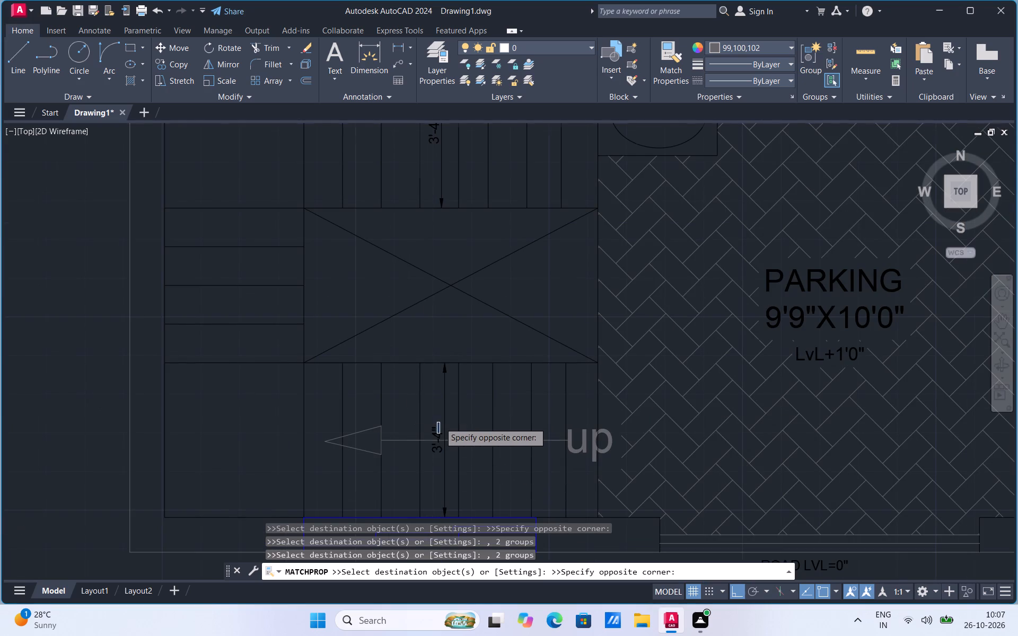
{"action": "key", "text": "Escape"}
{"action": "scroll", "coordinate": [425, 433], "scroll_direction": "down", "scroll_amount": 3}
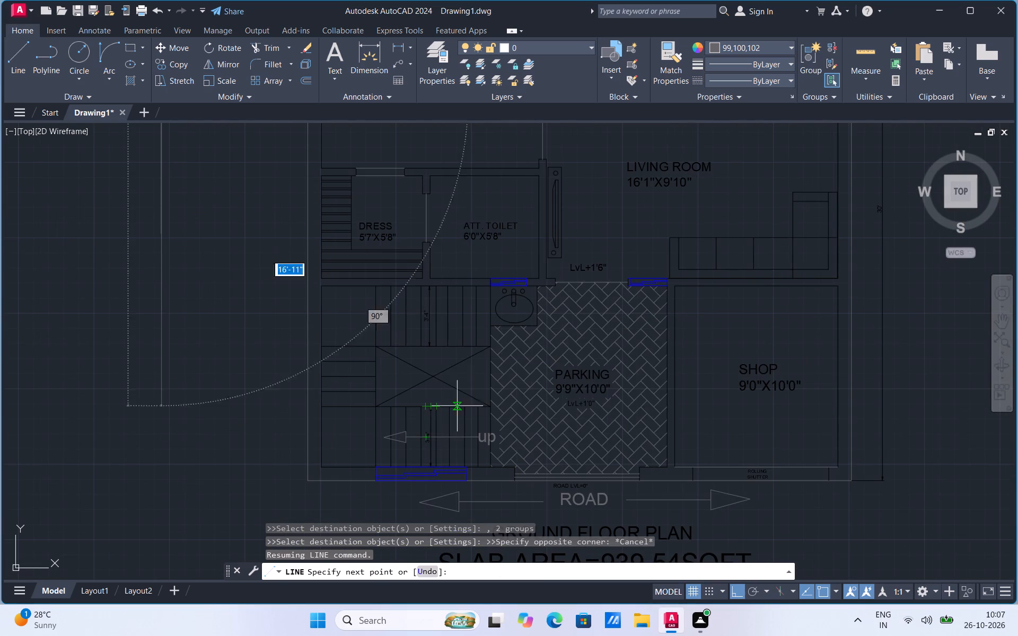
{"action": "key", "text": "Escape"}
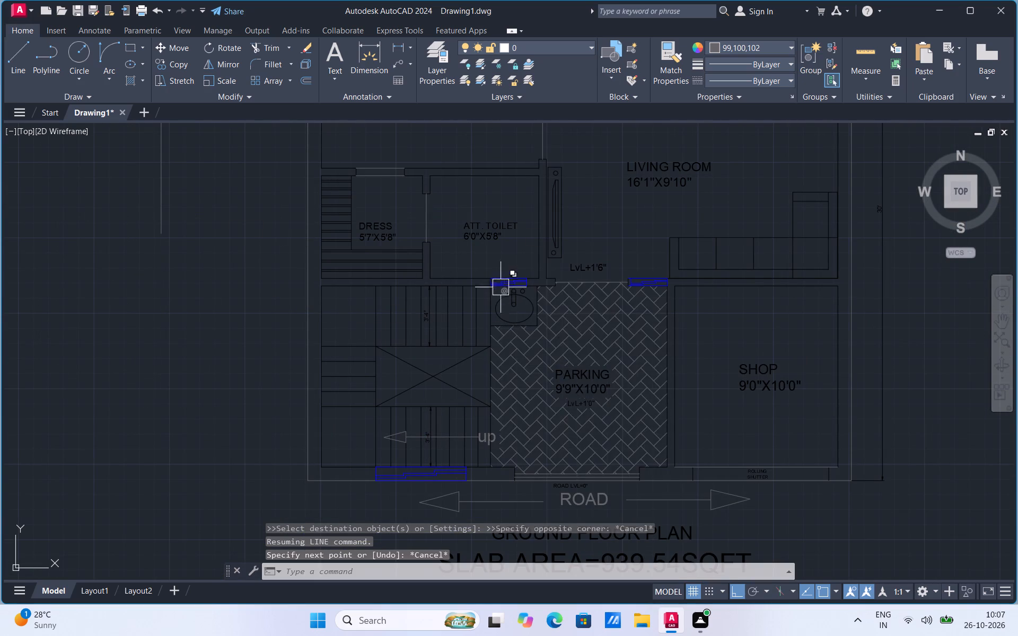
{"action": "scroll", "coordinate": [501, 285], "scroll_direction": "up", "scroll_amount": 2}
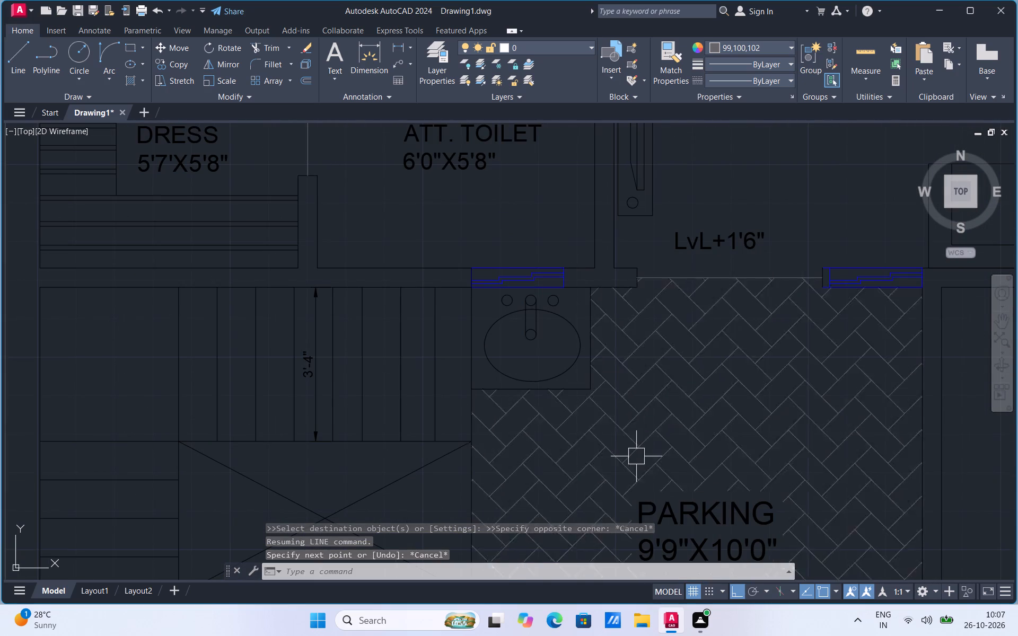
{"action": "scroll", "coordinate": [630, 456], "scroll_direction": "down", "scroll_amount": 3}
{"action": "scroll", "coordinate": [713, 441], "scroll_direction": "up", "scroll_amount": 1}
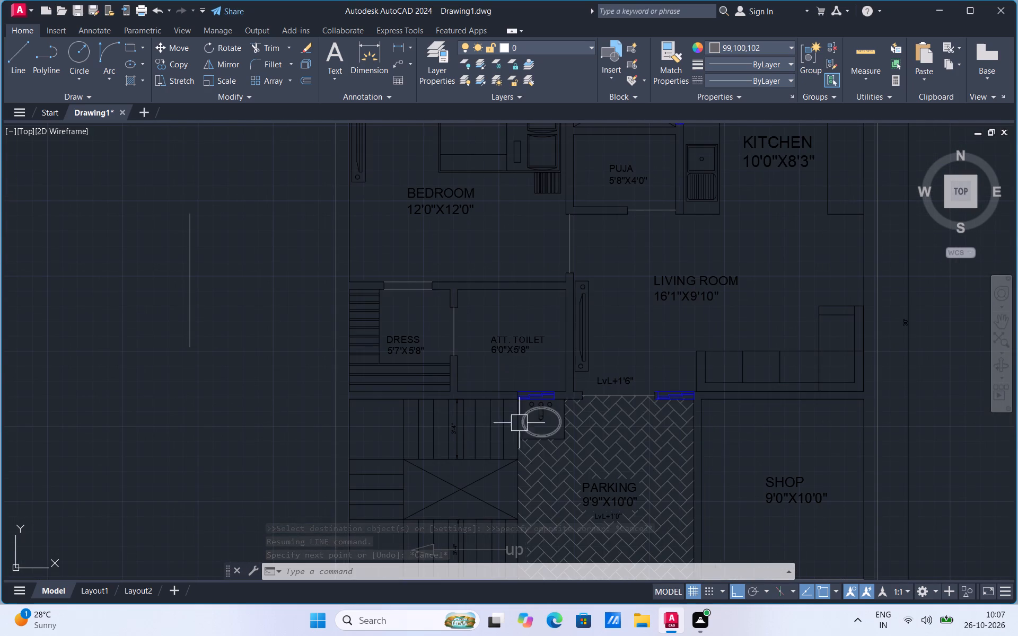
Set the current colour to Red and draw a vertical sample line between the grey sample line and the plan.
{"action": "scroll", "coordinate": [372, 374], "scroll_direction": "down", "scroll_amount": 1}
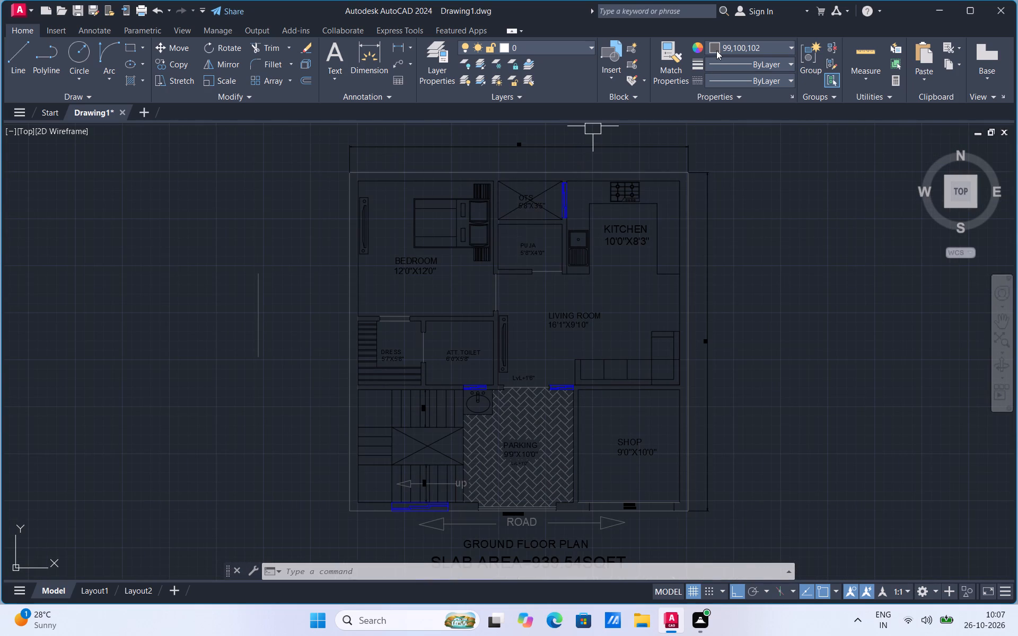
{"action": "left_click", "coordinate": [715, 50]}
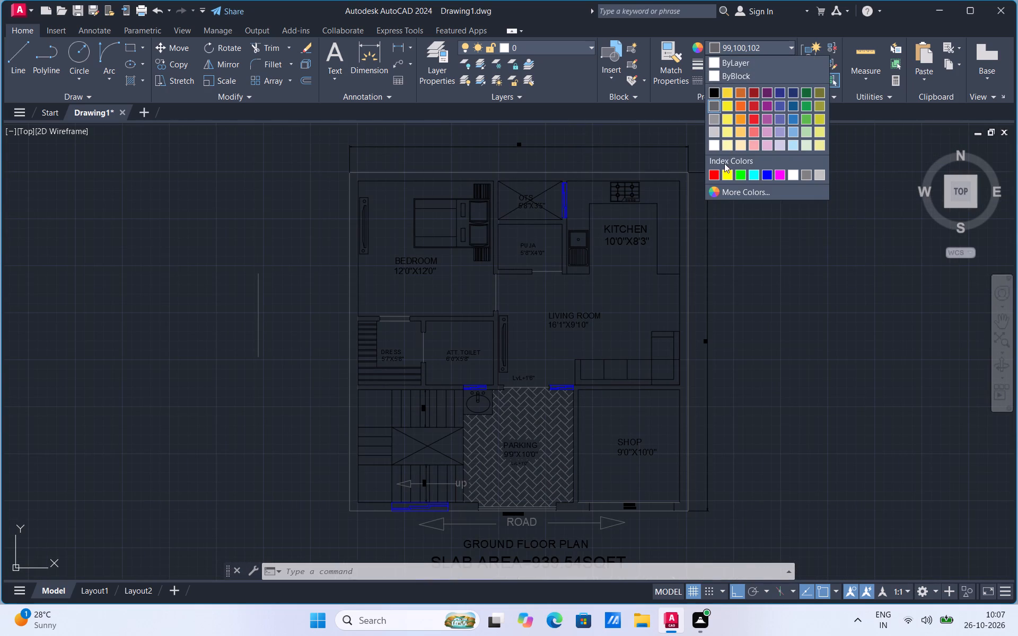
{"action": "left_click", "coordinate": [713, 174]}
{"action": "left_click", "coordinate": [12, 69]}
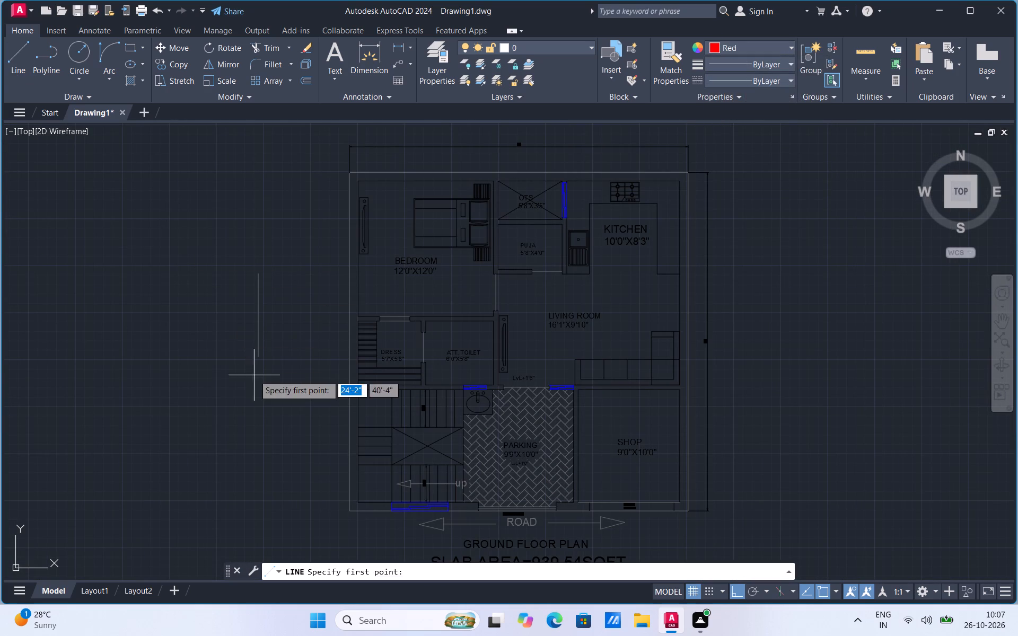
{"action": "left_click", "coordinate": [310, 379]}
{"action": "left_click", "coordinate": [310, 270]}
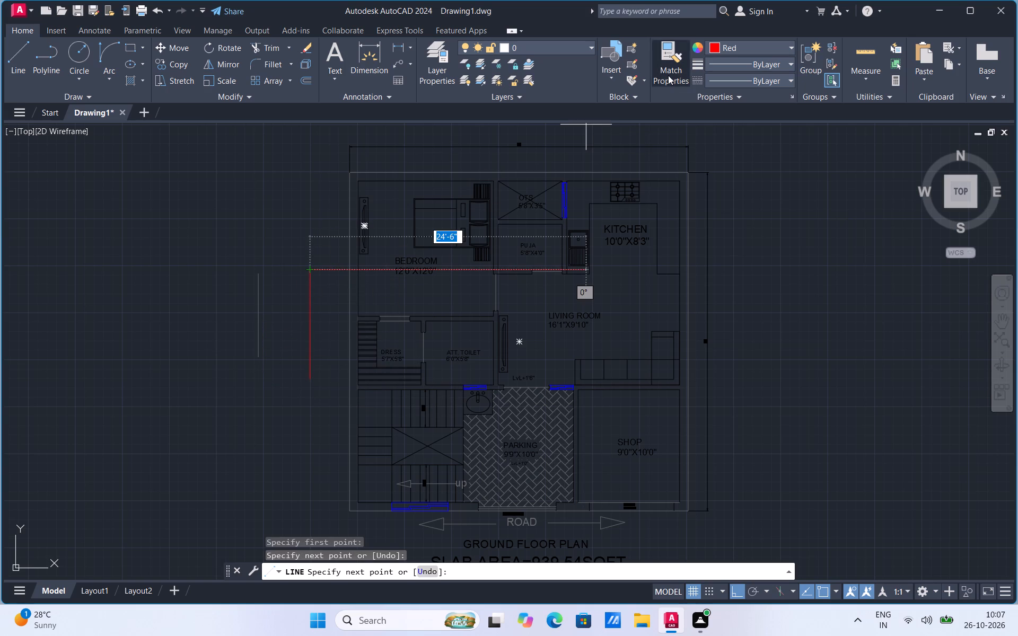
Match the red sample line's properties to the SLAB AREA text, the ROLLING SHUTTER label and the ROAD LVL=0" label.
{"action": "left_click", "coordinate": [668, 75]}
{"action": "left_click", "coordinate": [305, 330]}
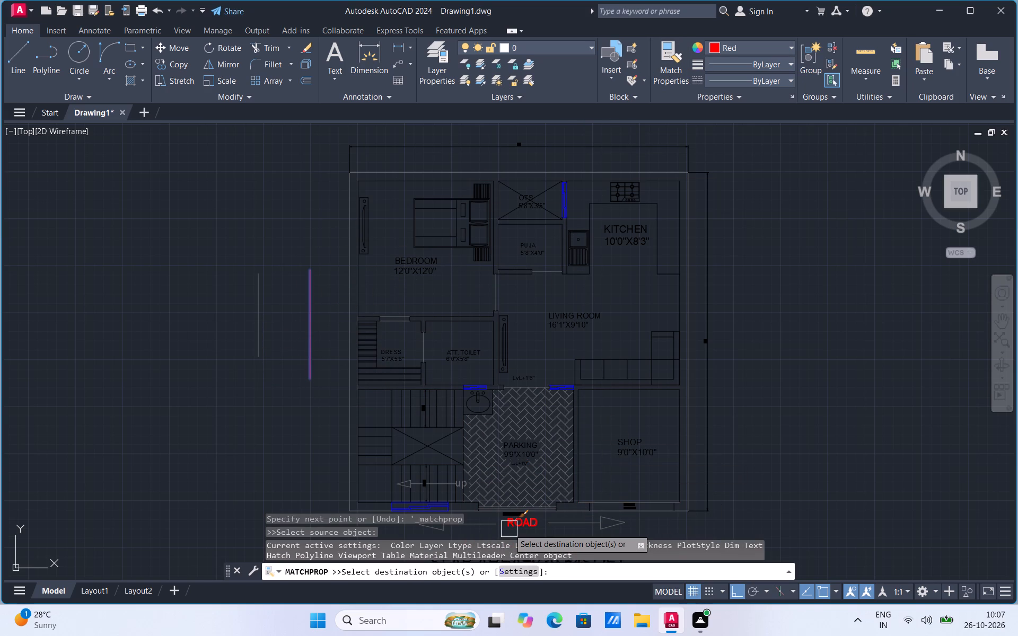
{"action": "scroll", "coordinate": [509, 529], "scroll_direction": "up", "scroll_amount": 3}
{"action": "scroll", "coordinate": [524, 388], "scroll_direction": "down", "scroll_amount": 3}
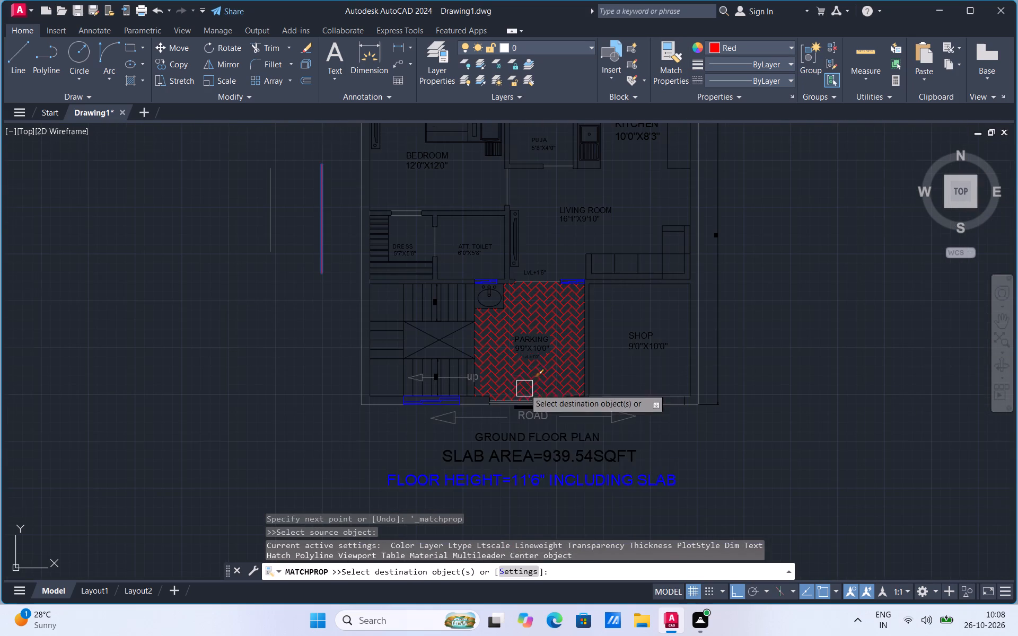
{"action": "left_click", "coordinate": [537, 460]}
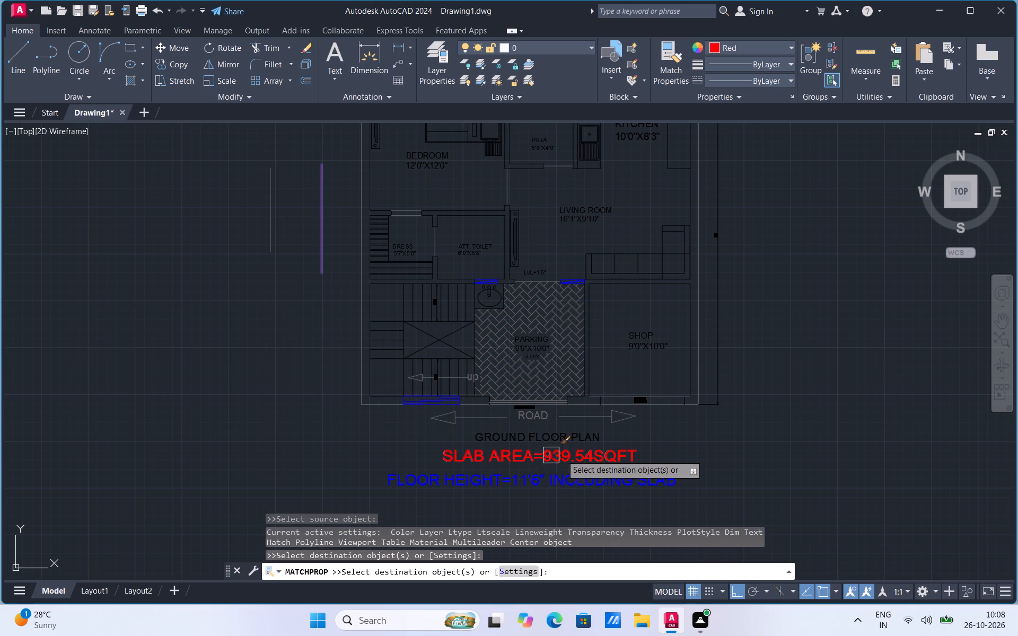
{"action": "scroll", "coordinate": [640, 406], "scroll_direction": "up", "scroll_amount": 2}
{"action": "left_click", "coordinate": [644, 399]}
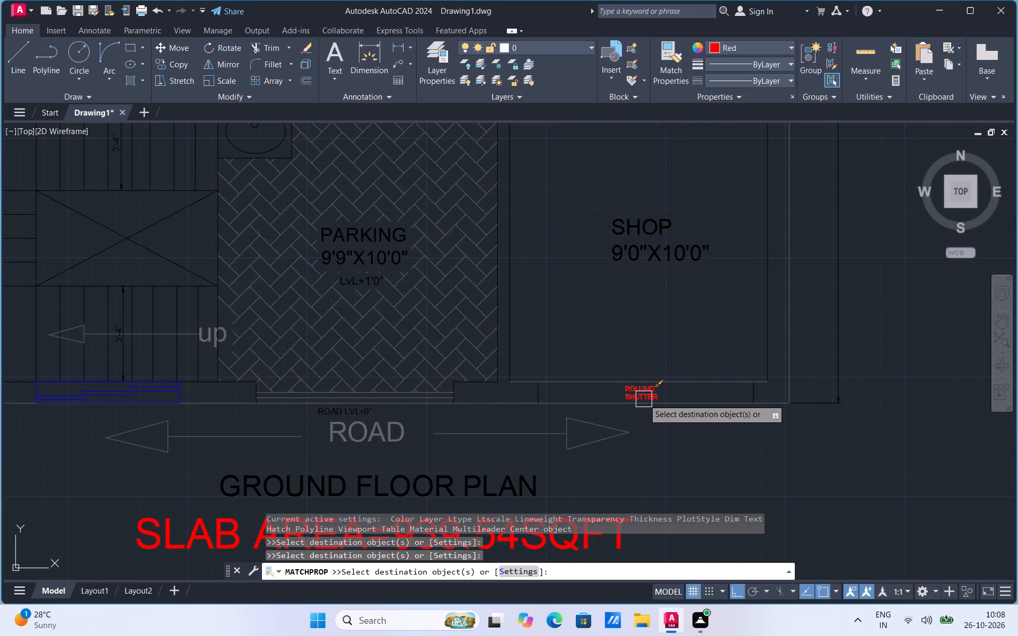
{"action": "scroll", "coordinate": [423, 410], "scroll_direction": "up", "scroll_amount": 2}
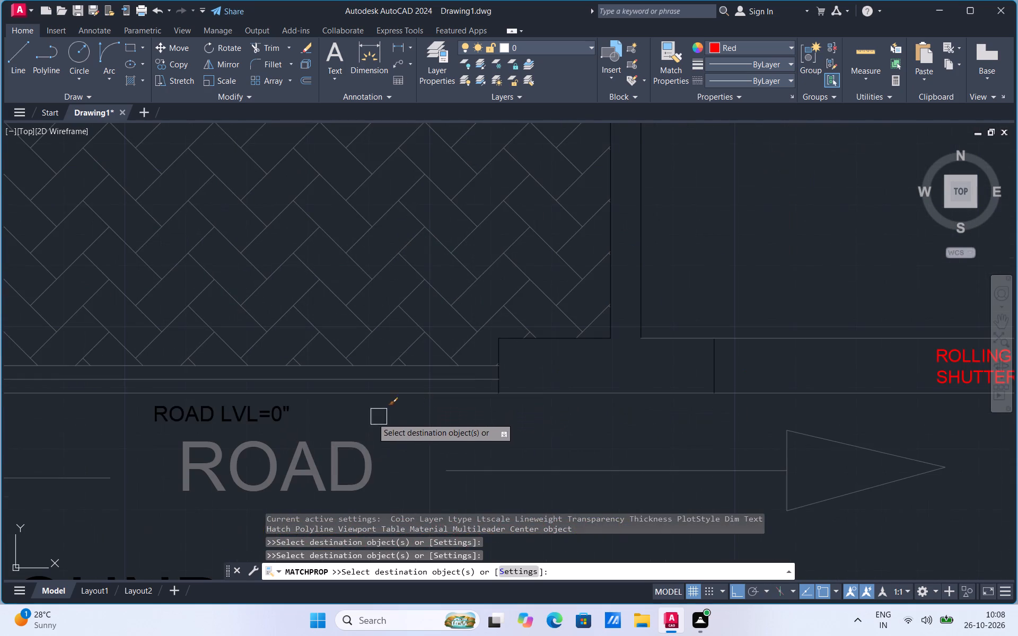
{"action": "left_click", "coordinate": [282, 419]}
Apply the red properties to the LvL+1'6" label in the living room and finish matching.
{"action": "scroll", "coordinate": [488, 481], "scroll_direction": "down", "scroll_amount": 4}
{"action": "scroll", "coordinate": [493, 304], "scroll_direction": "up", "scroll_amount": 1}
{"action": "scroll", "coordinate": [449, 325], "scroll_direction": "up", "scroll_amount": 2}
{"action": "left_click", "coordinate": [420, 400]}
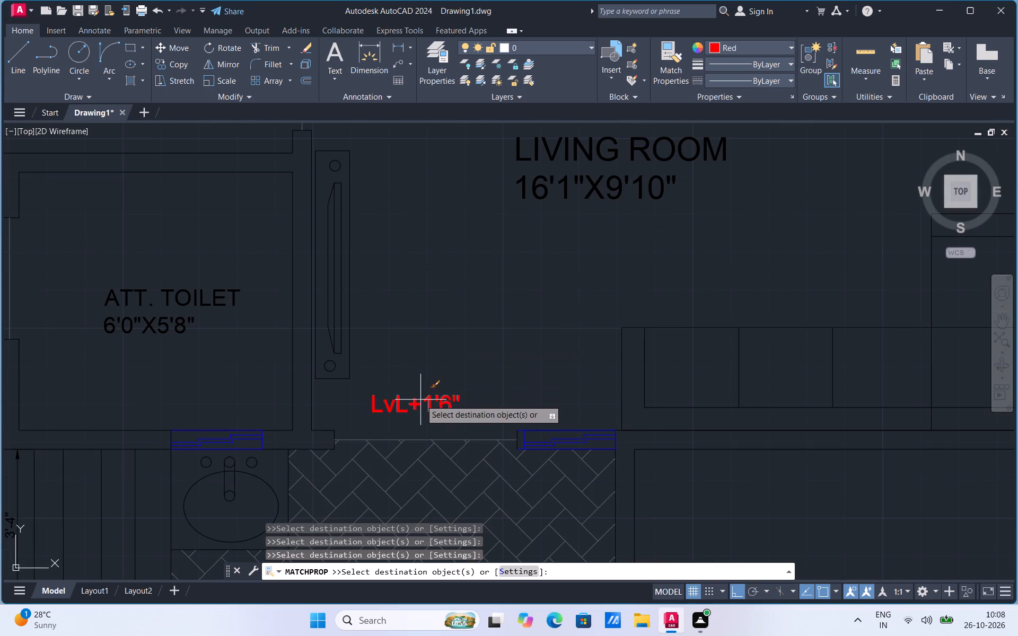
{"action": "left_click", "coordinate": [410, 404]}
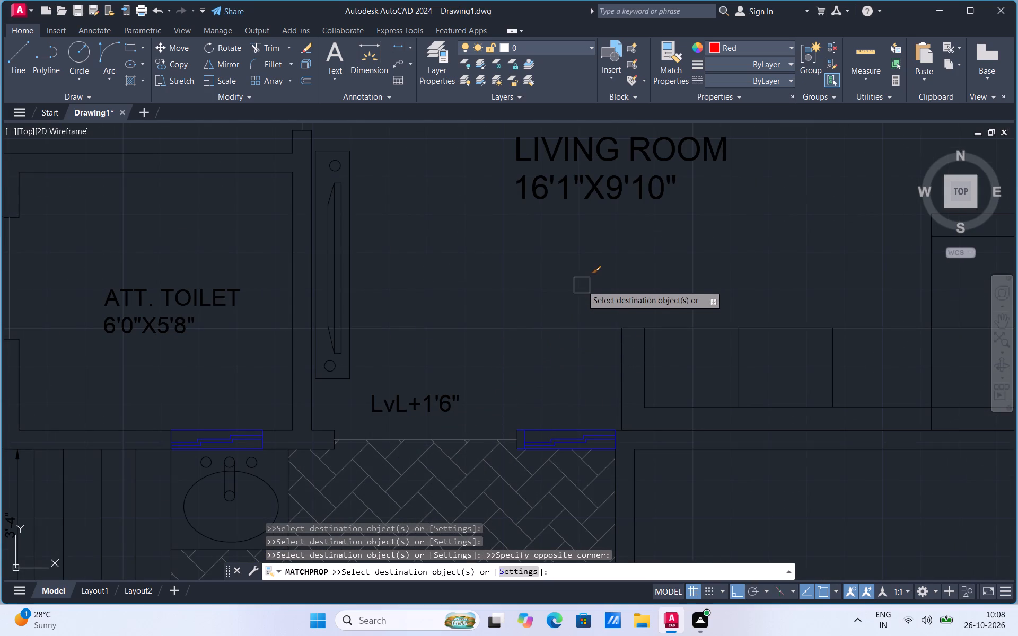
{"action": "scroll", "coordinate": [588, 280], "scroll_direction": "down", "scroll_amount": 2}
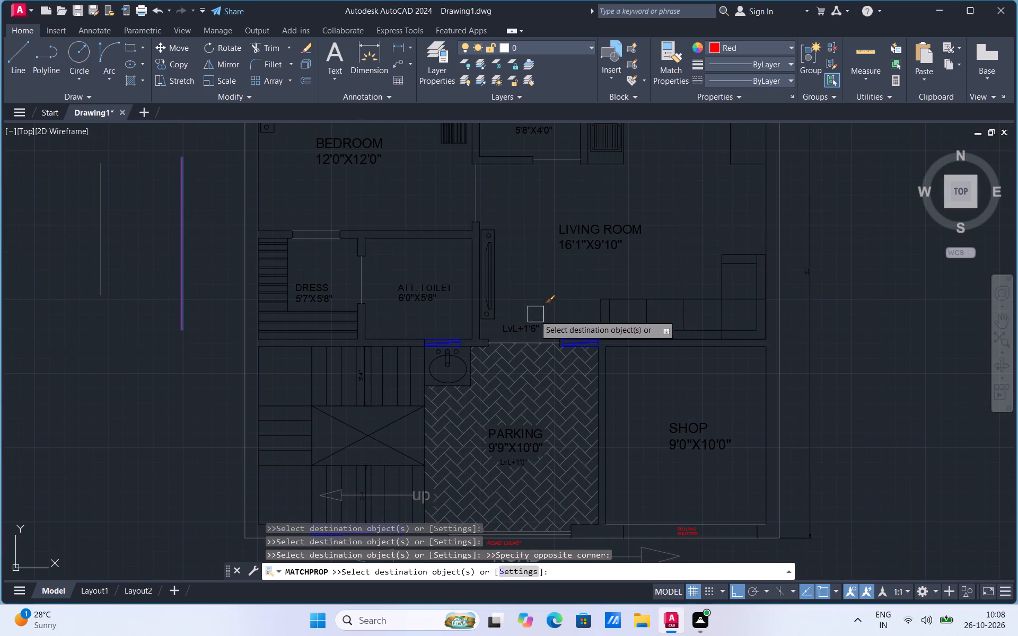
{"action": "left_click", "coordinate": [521, 324]}
{"action": "scroll", "coordinate": [573, 272], "scroll_direction": "down", "scroll_amount": 2}
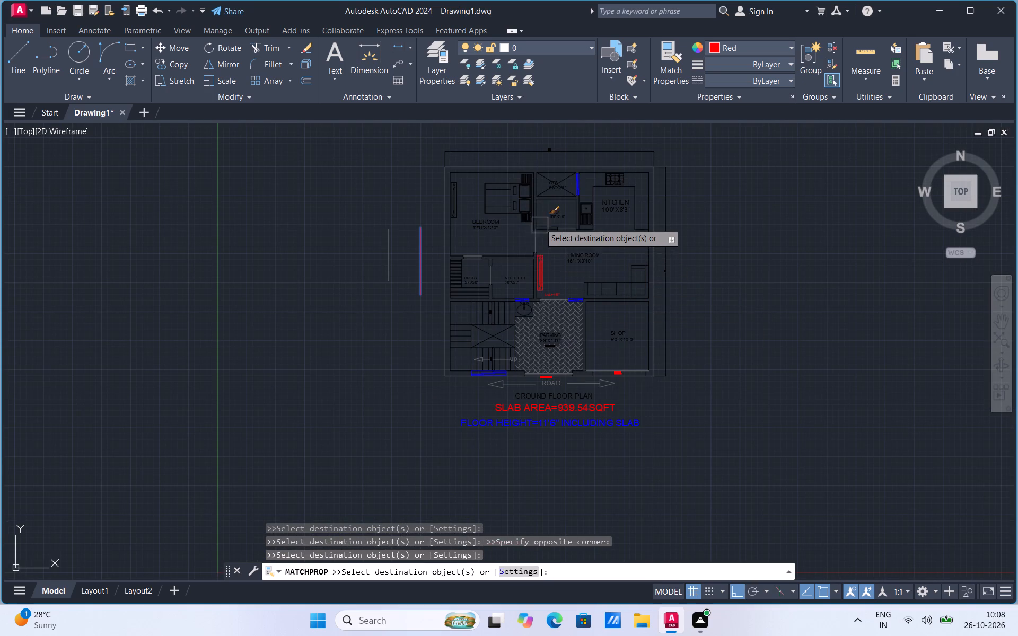
{"action": "scroll", "coordinate": [546, 188], "scroll_direction": "up", "scroll_amount": 1}
{"action": "scroll", "coordinate": [557, 343], "scroll_direction": "down", "scroll_amount": 2}
{"action": "scroll", "coordinate": [569, 301], "scroll_direction": "up", "scroll_amount": 1}
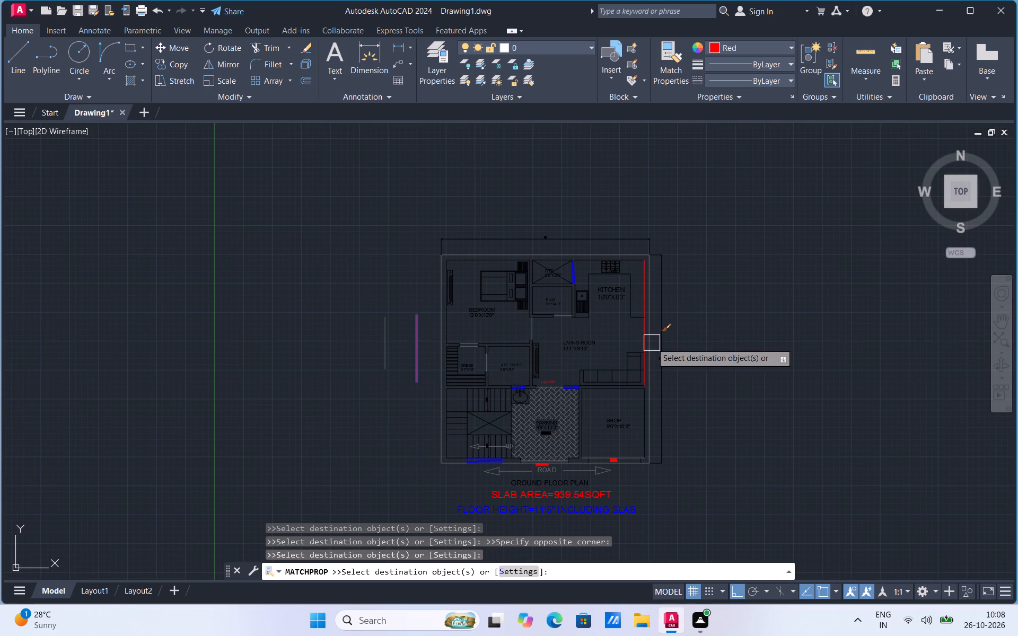
{"action": "scroll", "coordinate": [563, 297], "scroll_direction": "up", "scroll_amount": 2}
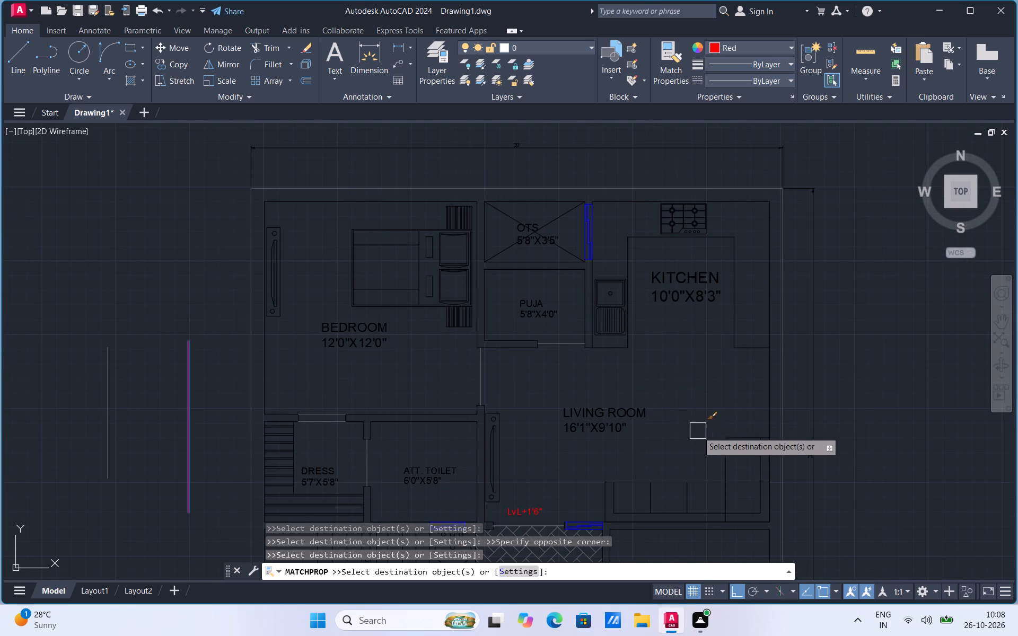
{"action": "key", "text": "Escape"}
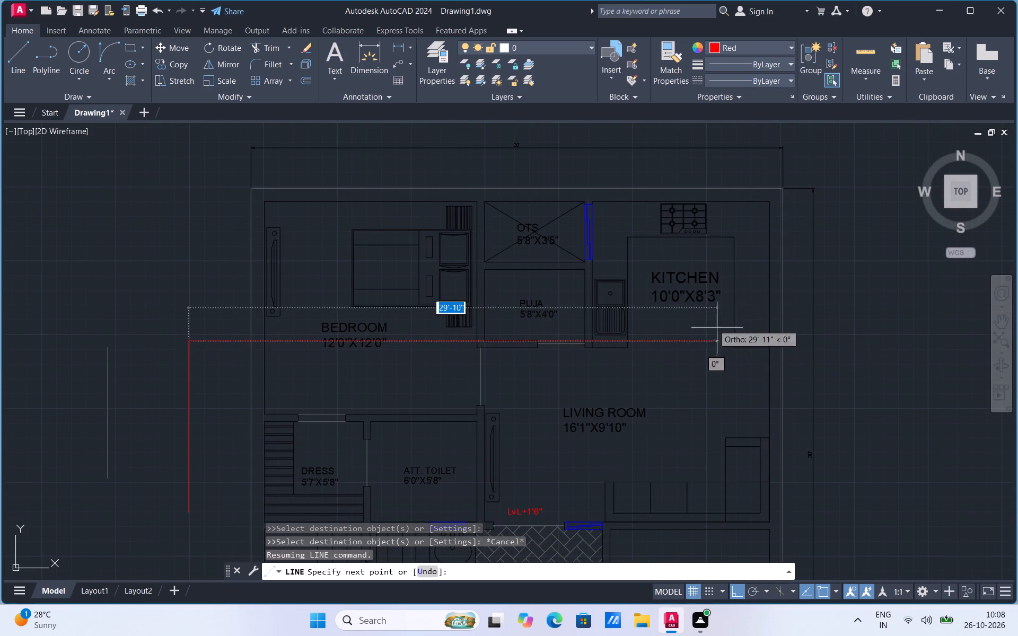
{"action": "key", "text": "Escape"}
Set the current colour to grey 147,149,152.
{"action": "left_click", "coordinate": [715, 43]}
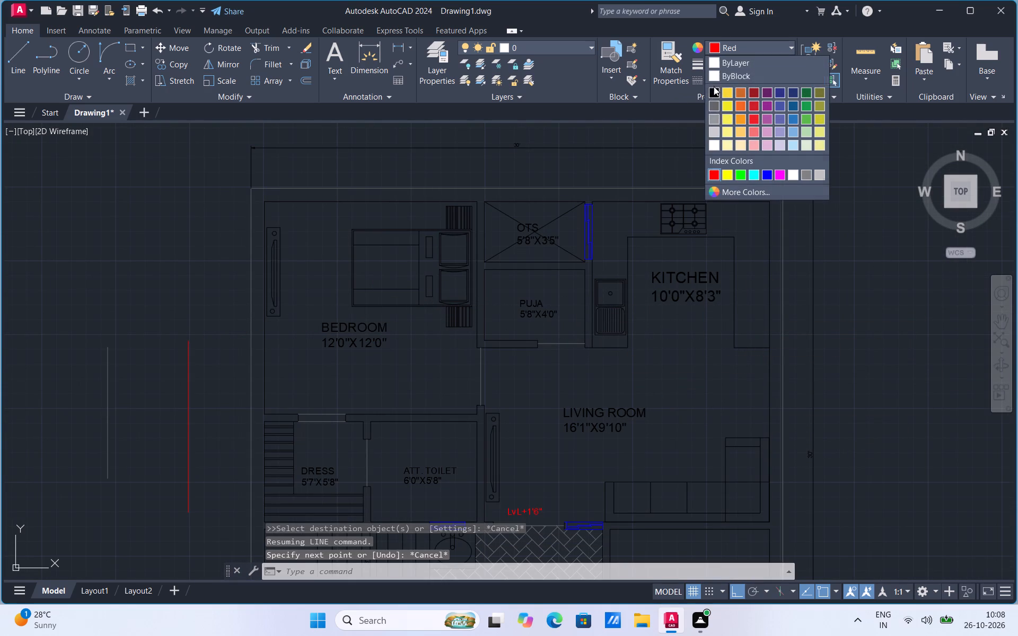
{"action": "left_click", "coordinate": [716, 118]}
{"action": "left_click", "coordinate": [675, 75]}
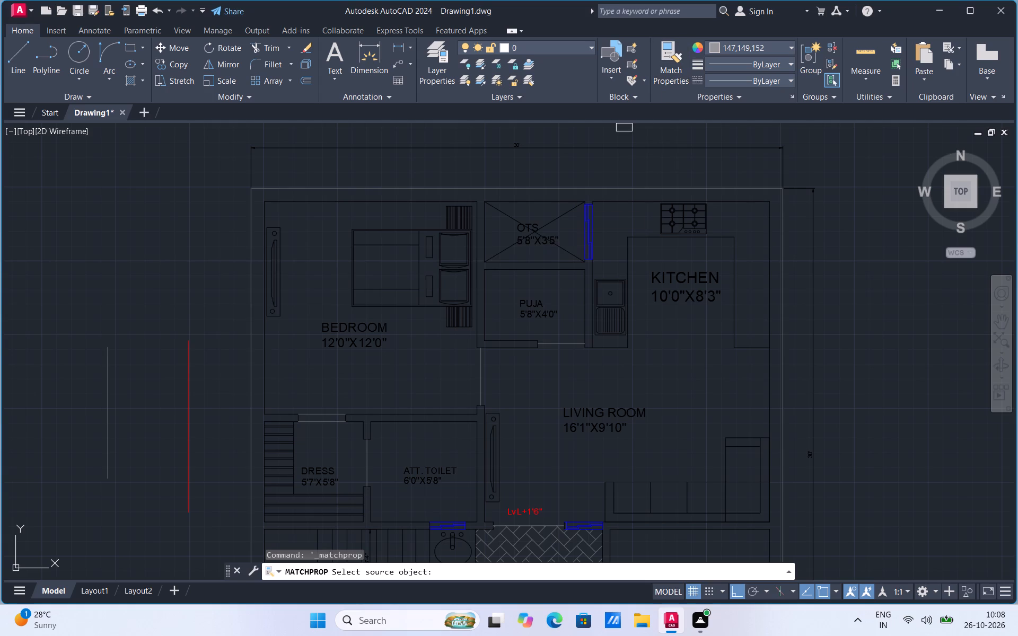
{"action": "key", "text": "Escape"}
Match the grey sample line's properties to the bed, kitchen sink, stove, bedroom wall unit and living room sofa.
{"action": "left_click", "coordinate": [669, 79]}
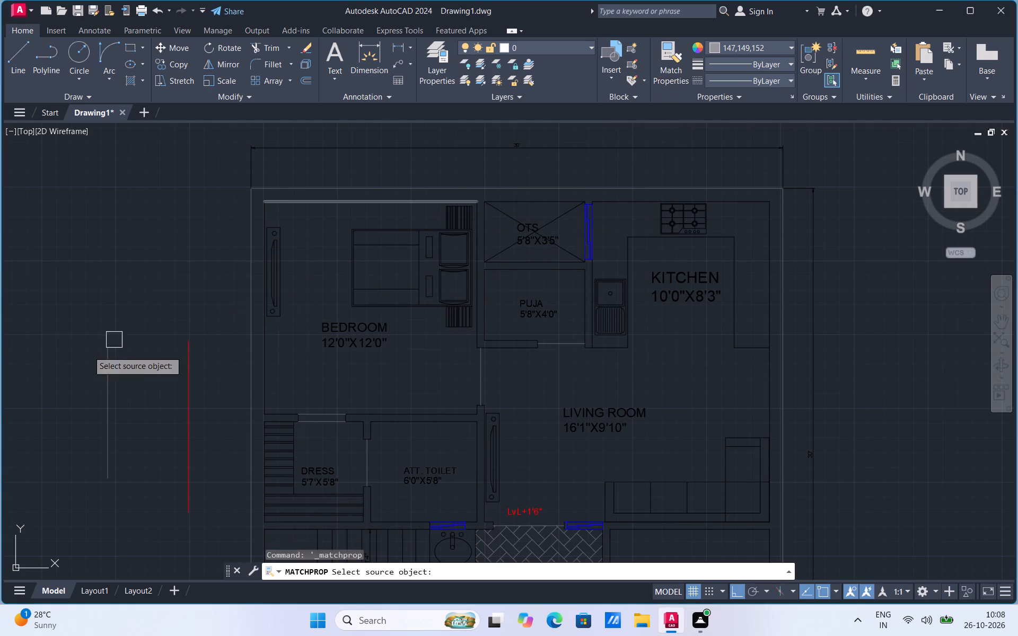
{"action": "left_click", "coordinate": [98, 405]}
{"action": "left_click", "coordinate": [105, 410]}
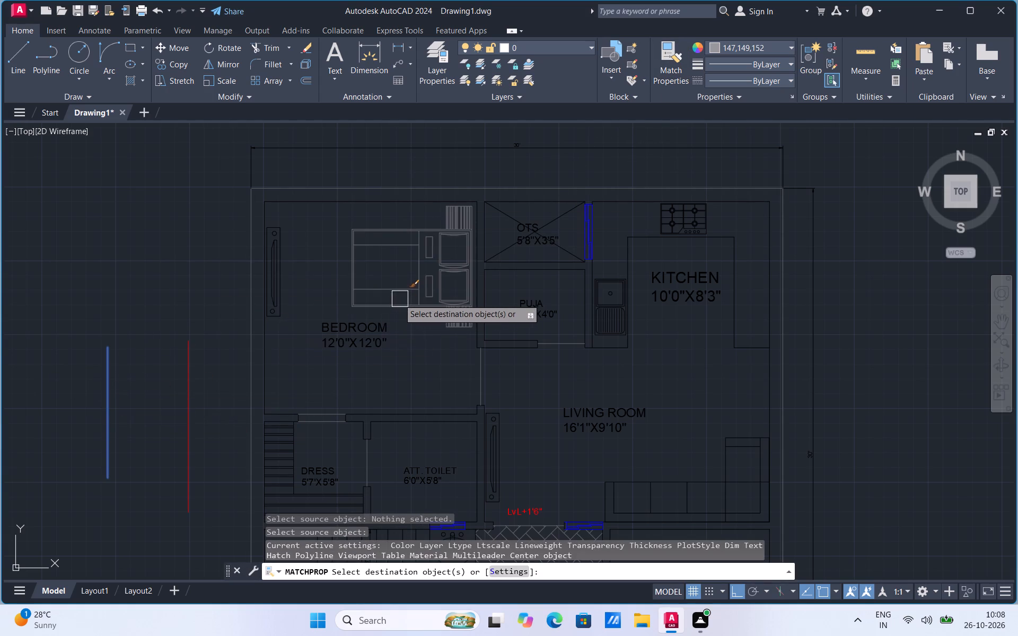
{"action": "left_click", "coordinate": [393, 303]}
{"action": "left_click", "coordinate": [614, 305]}
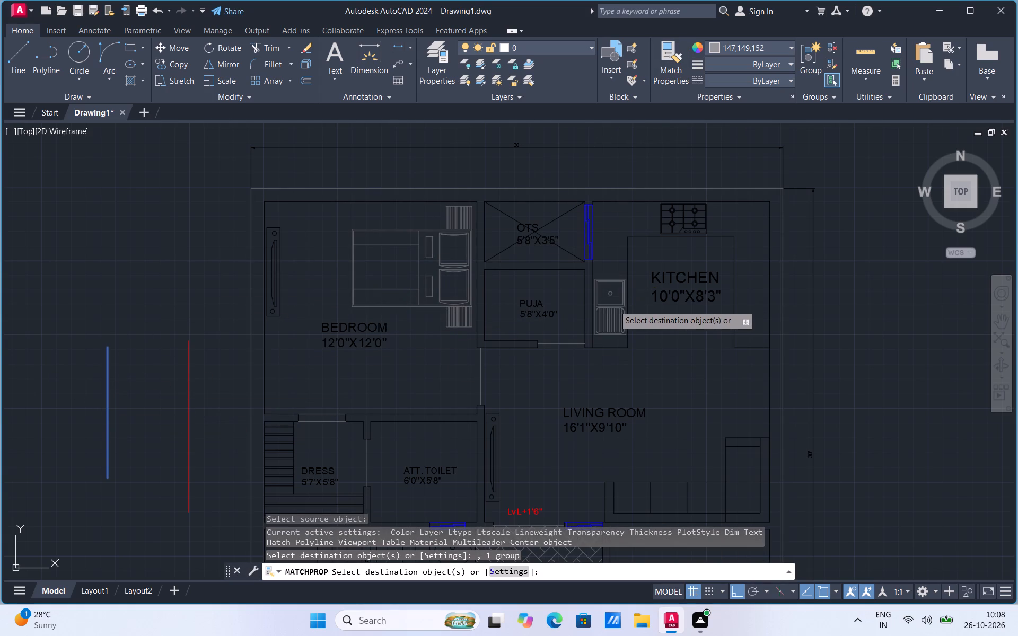
{"action": "left_click", "coordinate": [719, 213]}
{"action": "left_click", "coordinate": [695, 229]}
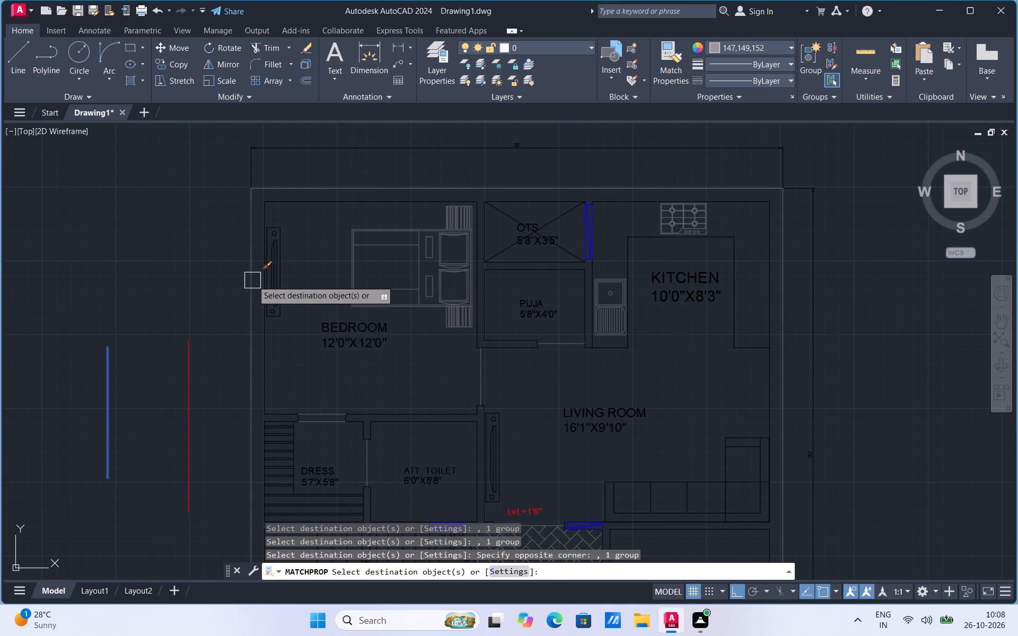
{"action": "left_click", "coordinate": [269, 289]}
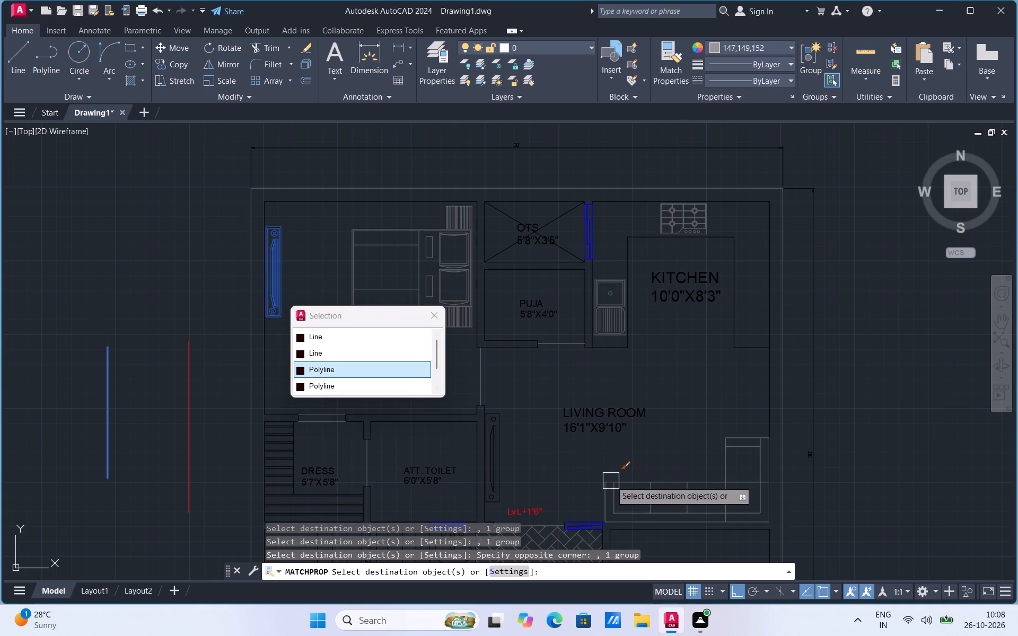
{"action": "left_click", "coordinate": [636, 487]}
Examine the dress, attached toilet, staircase and parking areas for remaining objects to recolour, and end matching.
{"action": "scroll", "coordinate": [646, 380], "scroll_direction": "down", "scroll_amount": 2}
{"action": "scroll", "coordinate": [649, 449], "scroll_direction": "up", "scroll_amount": 2}
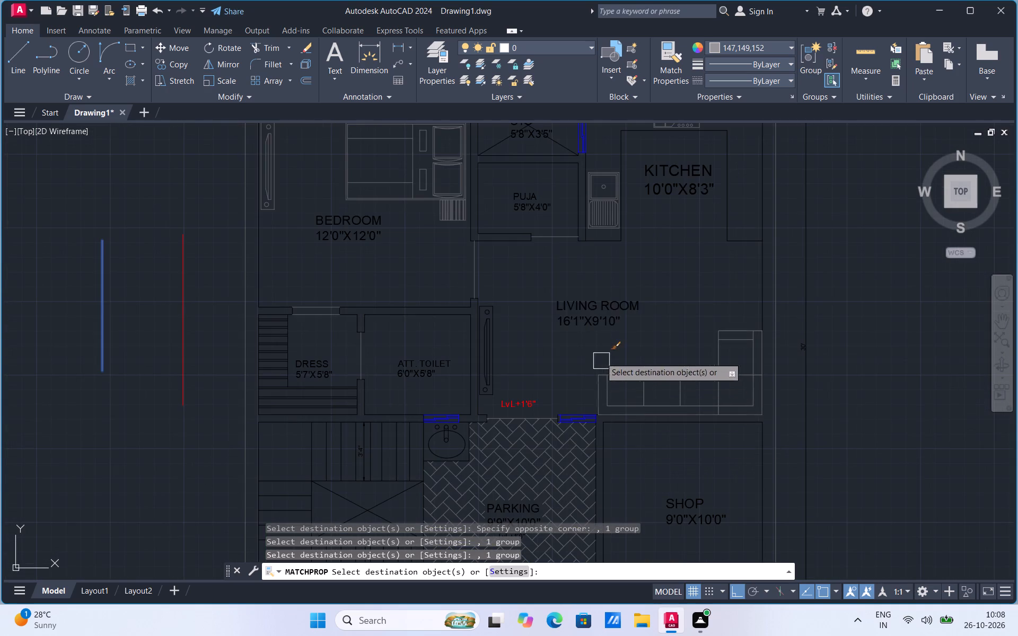
{"action": "scroll", "coordinate": [549, 245], "scroll_direction": "down", "scroll_amount": 2}
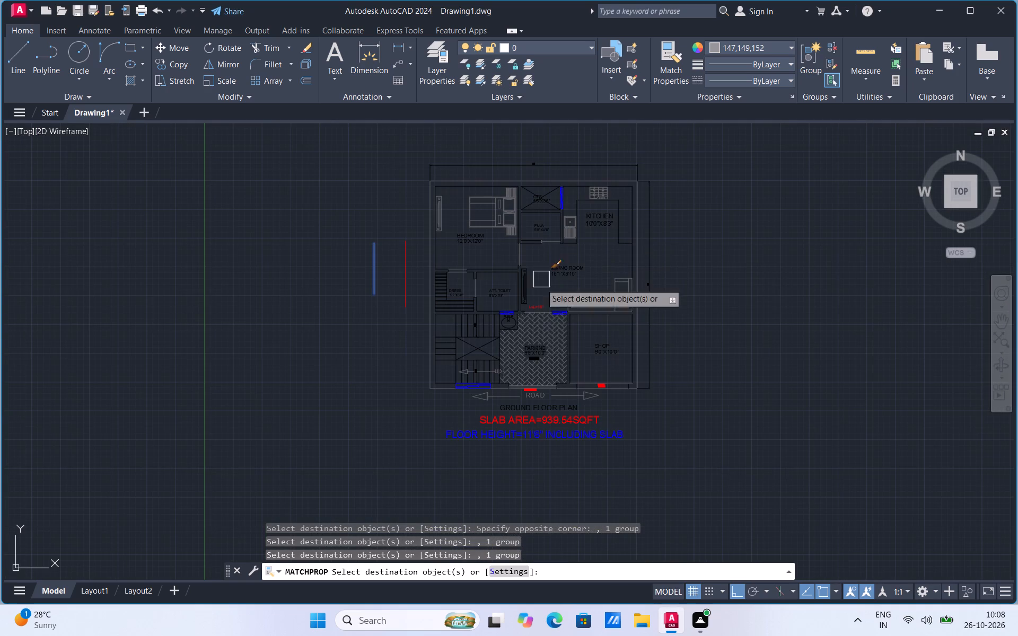
{"action": "scroll", "coordinate": [510, 361], "scroll_direction": "up", "scroll_amount": 1}
{"action": "scroll", "coordinate": [478, 227], "scroll_direction": "up", "scroll_amount": 2}
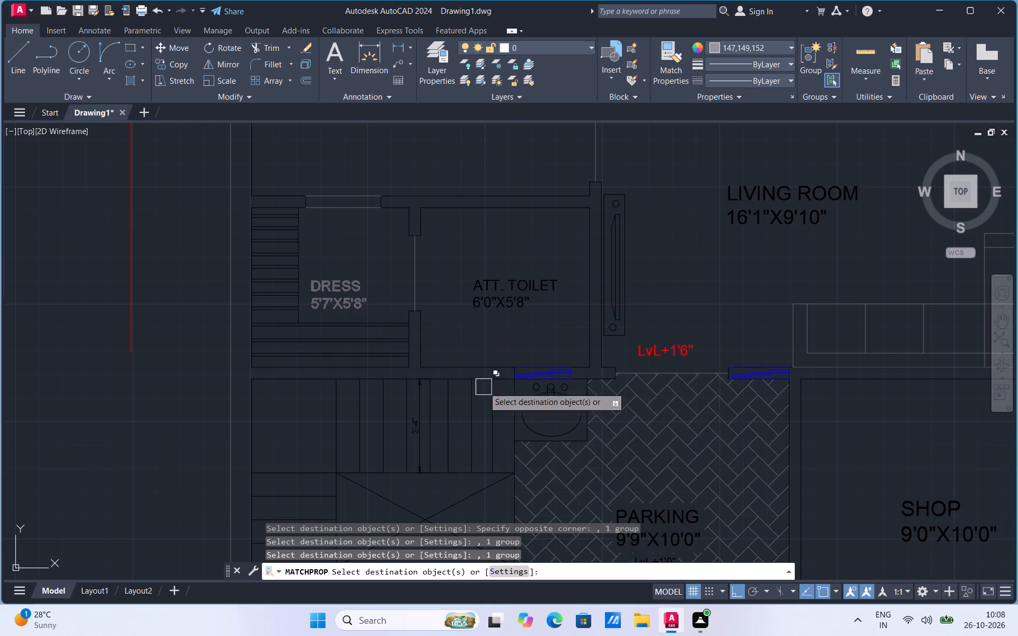
{"action": "scroll", "coordinate": [510, 440], "scroll_direction": "down", "scroll_amount": 2}
{"action": "scroll", "coordinate": [420, 281], "scroll_direction": "down", "scroll_amount": 1}
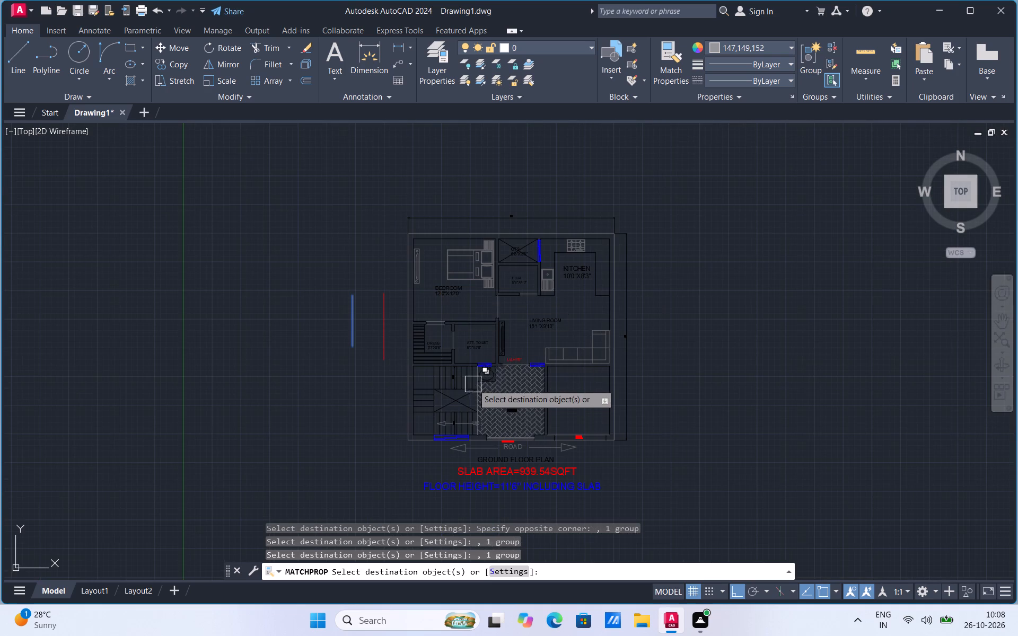
{"action": "scroll", "coordinate": [538, 395], "scroll_direction": "up", "scroll_amount": 2}
{"action": "scroll", "coordinate": [377, 363], "scroll_direction": "down", "scroll_amount": 2}
{"action": "scroll", "coordinate": [386, 359], "scroll_direction": "up", "scroll_amount": 1}
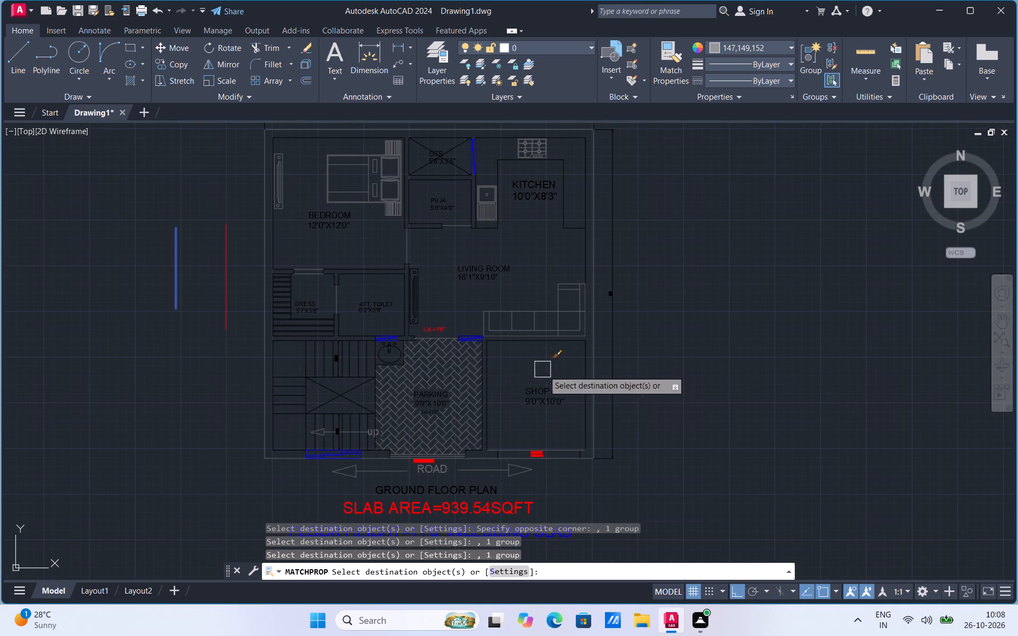
{"action": "key", "text": "Escape"}
Delete the grey and red sample lines beside the plan.
{"action": "left_click", "coordinate": [171, 271]}
{"action": "left_click", "coordinate": [221, 285]}
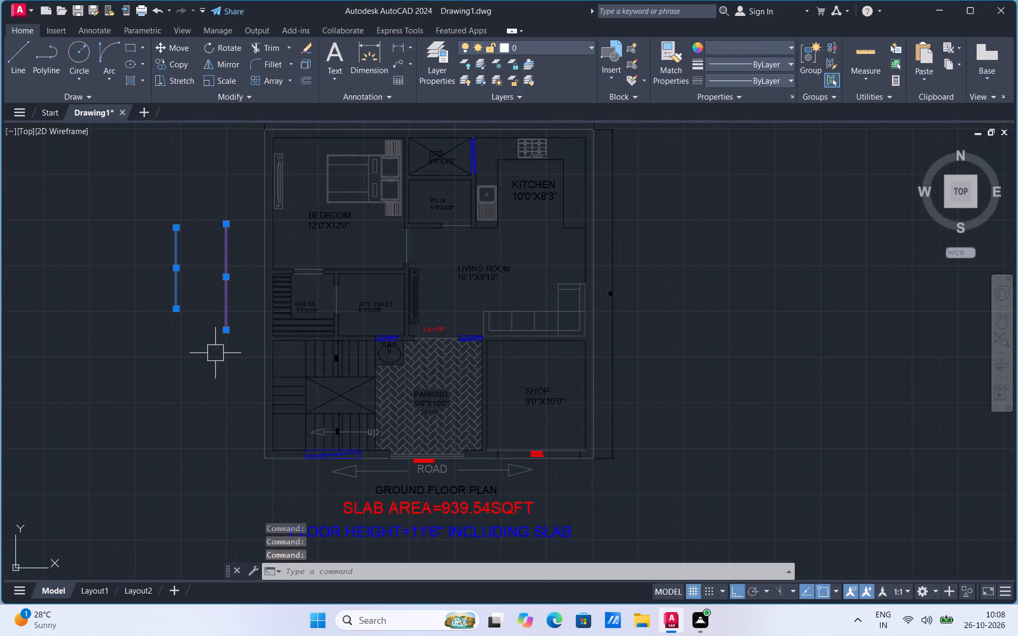
{"action": "key", "text": "Delete"}
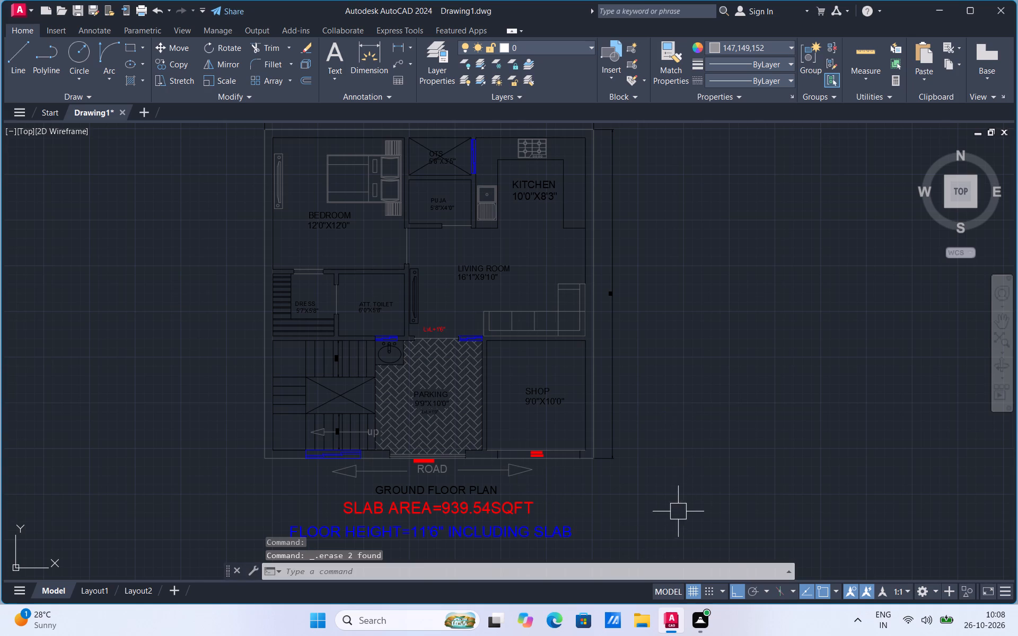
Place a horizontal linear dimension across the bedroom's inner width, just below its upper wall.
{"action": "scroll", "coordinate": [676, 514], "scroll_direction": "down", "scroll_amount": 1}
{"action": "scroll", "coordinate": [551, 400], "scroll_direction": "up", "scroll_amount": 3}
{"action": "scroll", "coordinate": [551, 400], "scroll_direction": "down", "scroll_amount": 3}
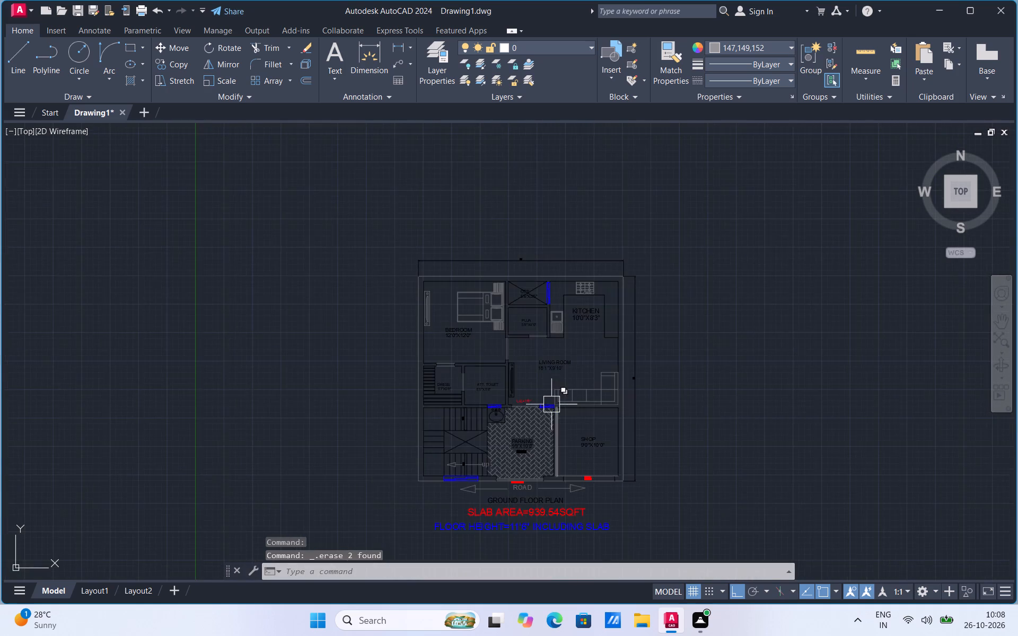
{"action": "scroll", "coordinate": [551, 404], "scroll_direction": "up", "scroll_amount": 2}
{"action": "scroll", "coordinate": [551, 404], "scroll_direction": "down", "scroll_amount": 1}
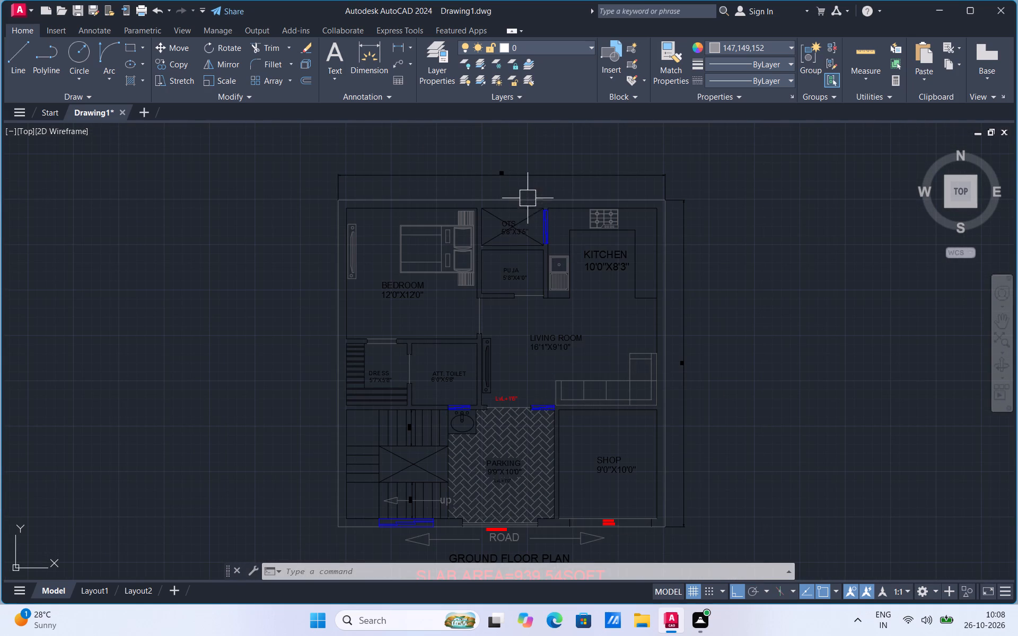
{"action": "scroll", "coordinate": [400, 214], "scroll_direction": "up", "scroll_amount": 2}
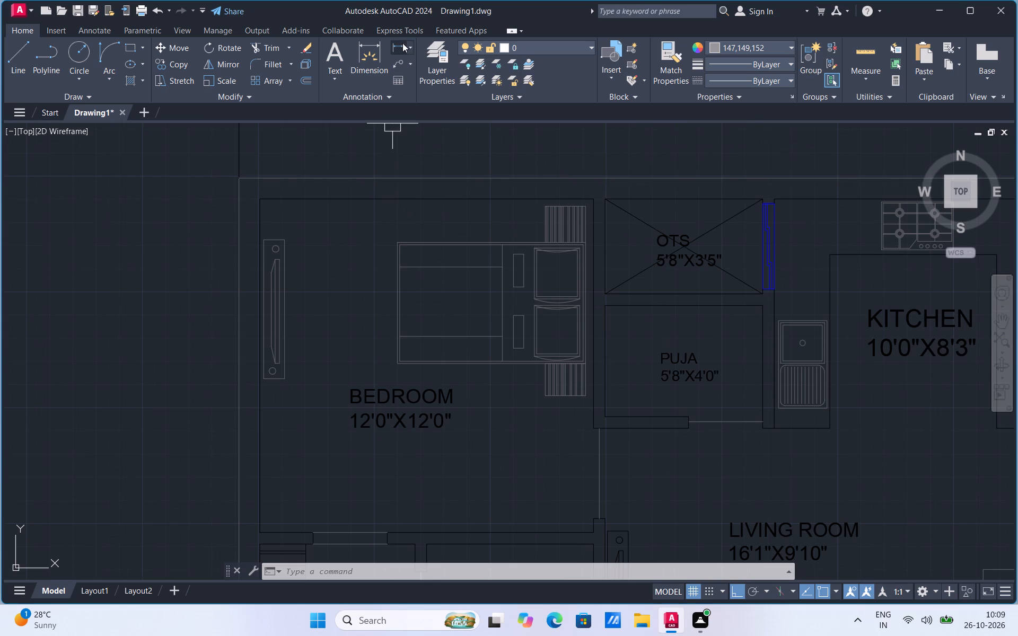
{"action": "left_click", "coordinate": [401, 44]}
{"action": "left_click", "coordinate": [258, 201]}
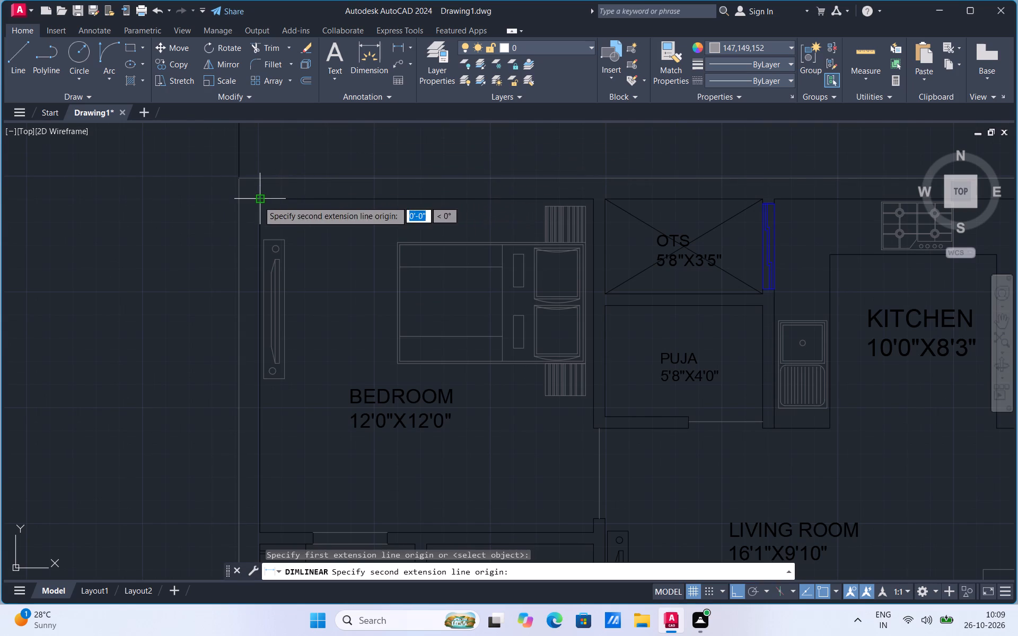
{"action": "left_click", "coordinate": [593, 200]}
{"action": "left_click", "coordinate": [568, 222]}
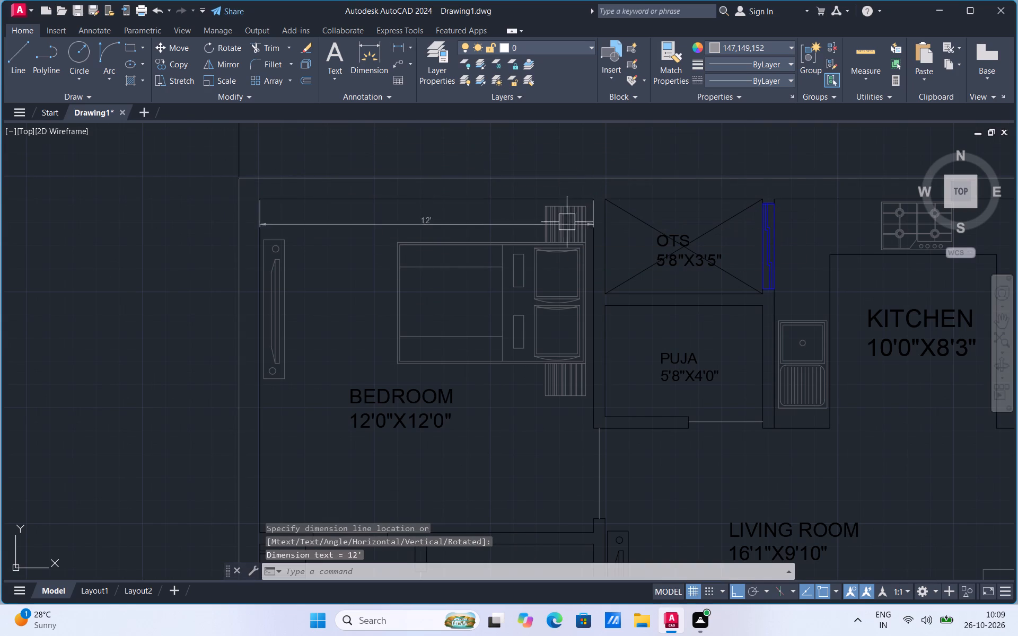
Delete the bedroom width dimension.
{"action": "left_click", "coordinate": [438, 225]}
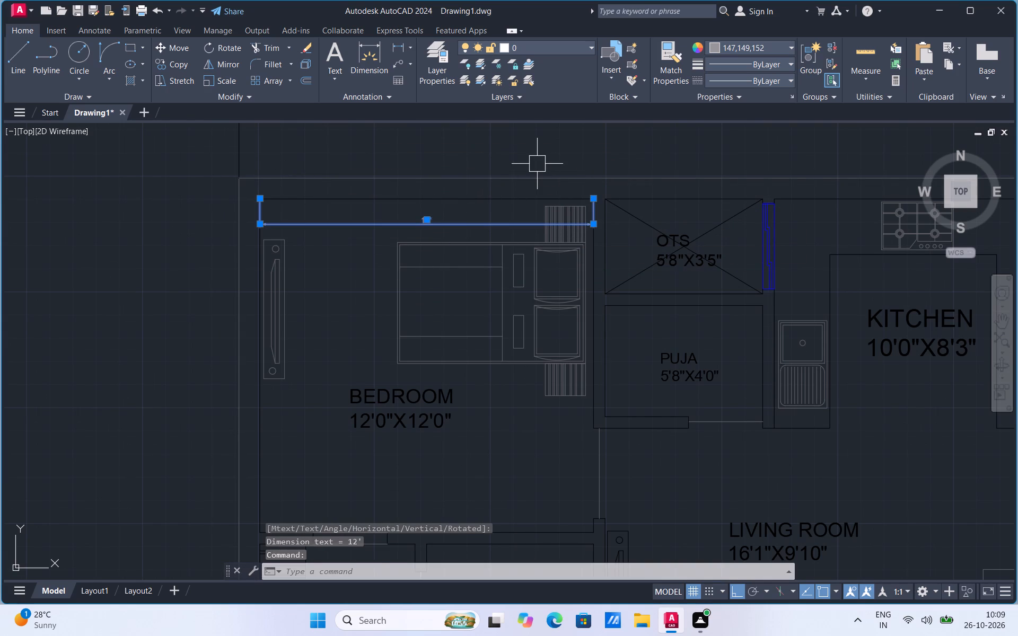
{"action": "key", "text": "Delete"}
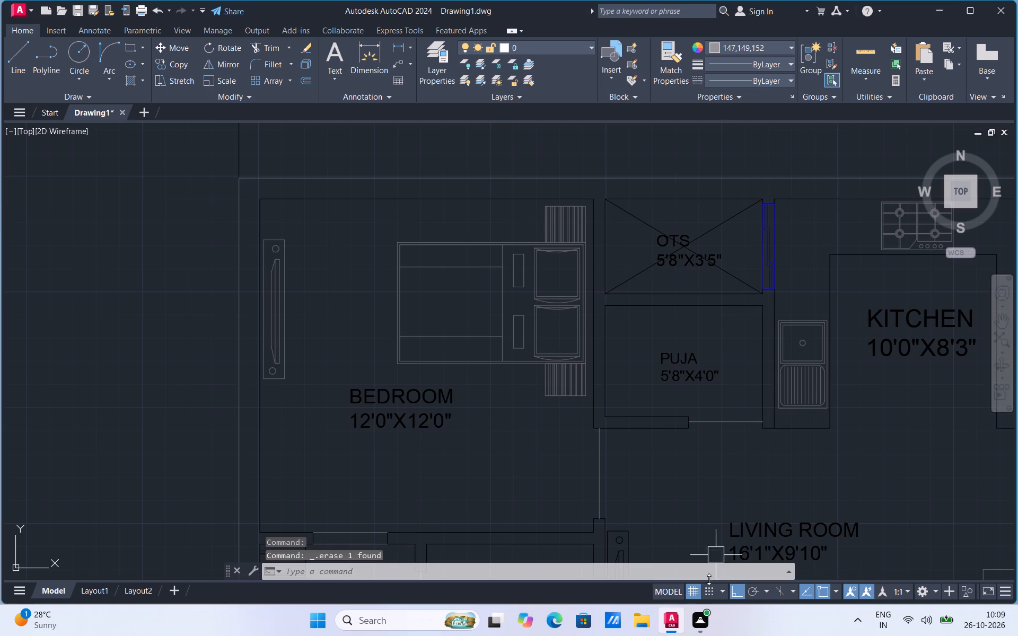
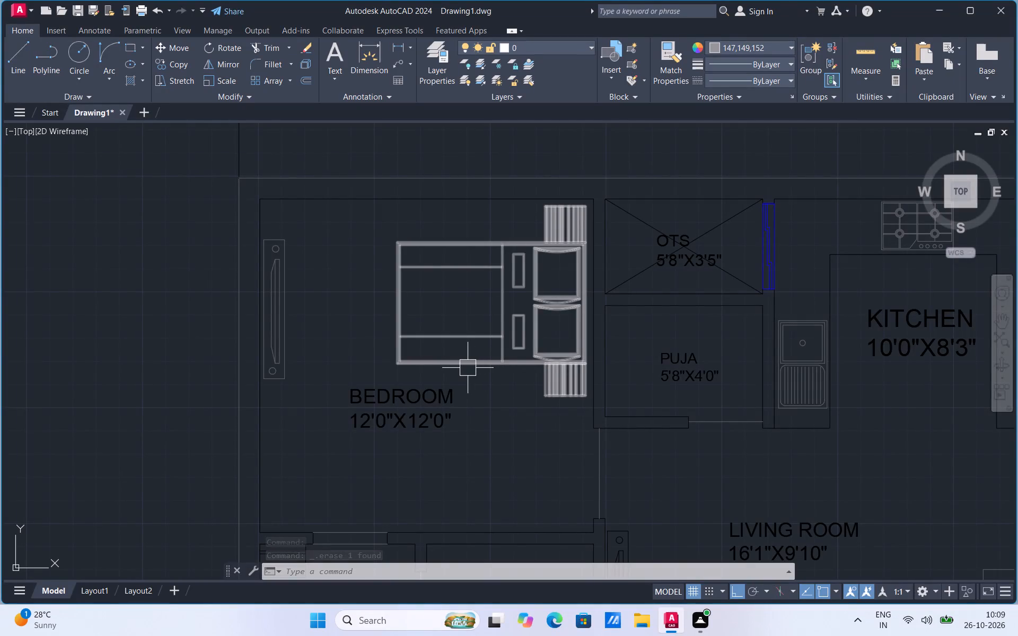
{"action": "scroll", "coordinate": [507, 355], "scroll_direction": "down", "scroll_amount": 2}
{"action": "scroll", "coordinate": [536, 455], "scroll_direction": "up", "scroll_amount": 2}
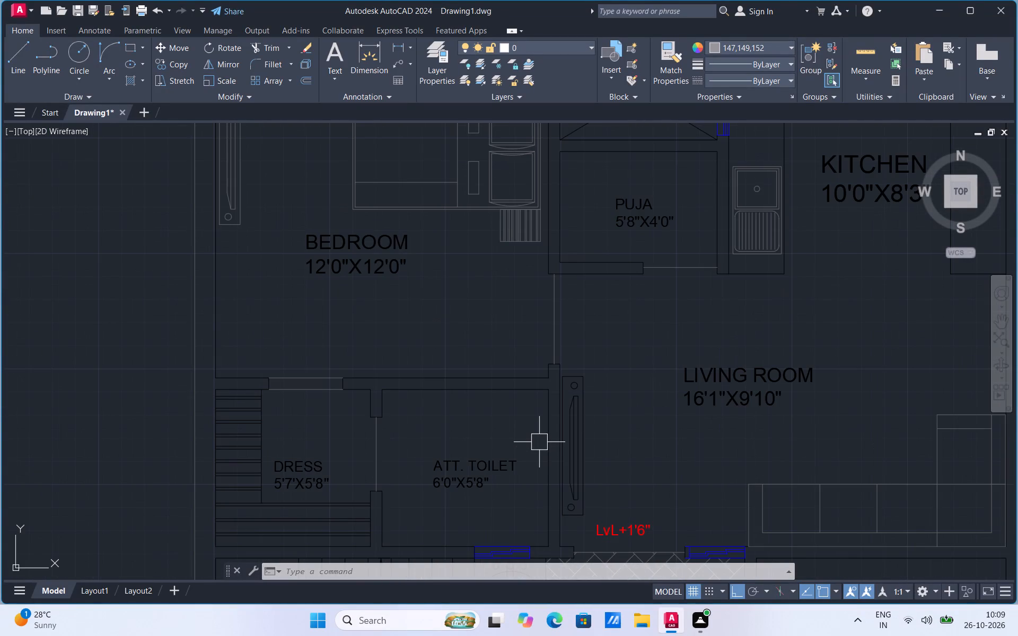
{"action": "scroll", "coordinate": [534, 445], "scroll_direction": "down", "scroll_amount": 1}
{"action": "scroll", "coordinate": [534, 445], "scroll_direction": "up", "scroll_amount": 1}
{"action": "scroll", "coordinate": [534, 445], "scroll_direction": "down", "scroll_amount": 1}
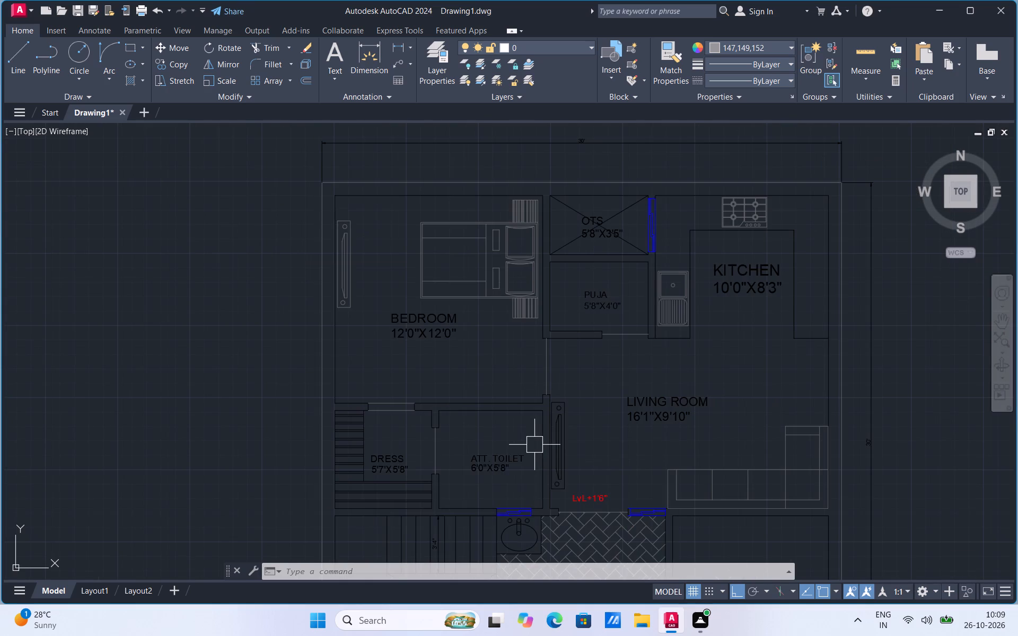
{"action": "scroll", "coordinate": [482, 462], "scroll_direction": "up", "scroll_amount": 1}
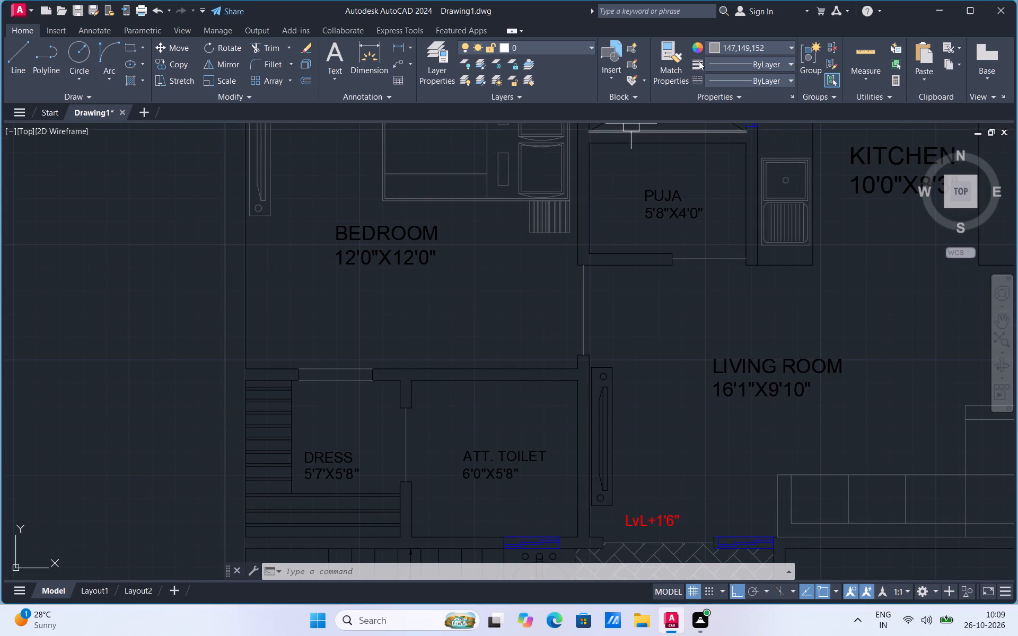
Set the current object colour to yellow 248,215,49 and draw a vertical sample line beside the plan, outside the bedroom wall.
{"action": "left_click", "coordinate": [715, 46]}
{"action": "left_click", "coordinate": [712, 94]}
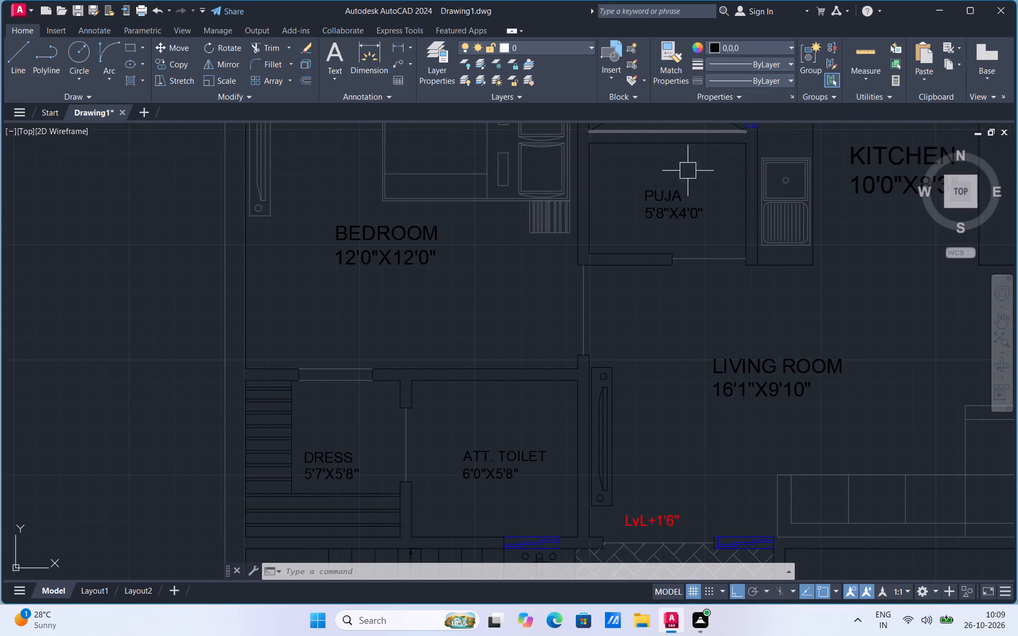
{"action": "left_click", "coordinate": [716, 45]}
{"action": "left_click", "coordinate": [729, 92]}
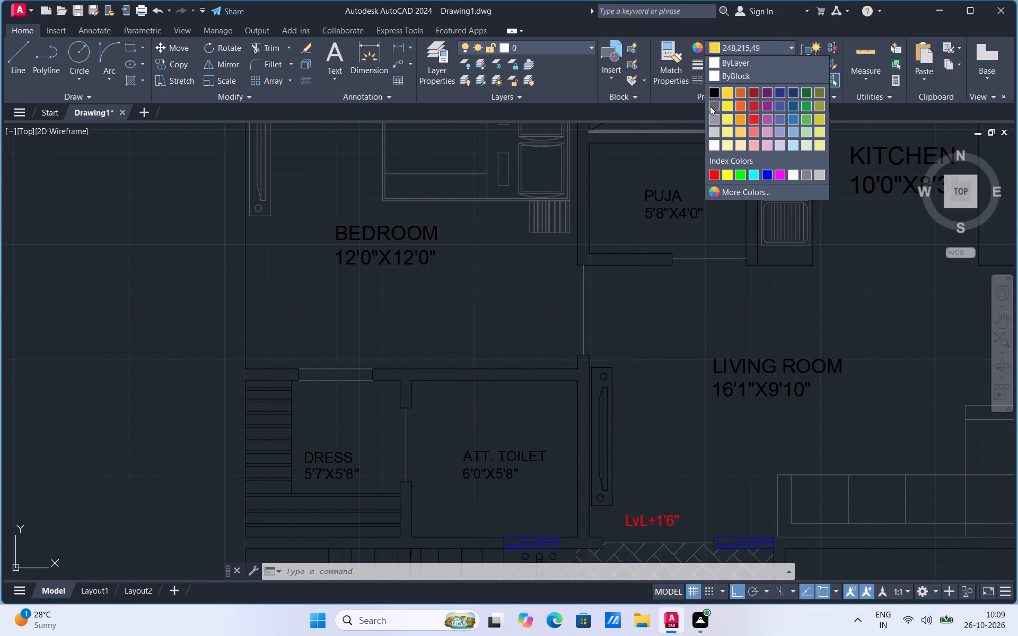
{"action": "left_click", "coordinate": [23, 82]}
{"action": "left_click", "coordinate": [123, 438]}
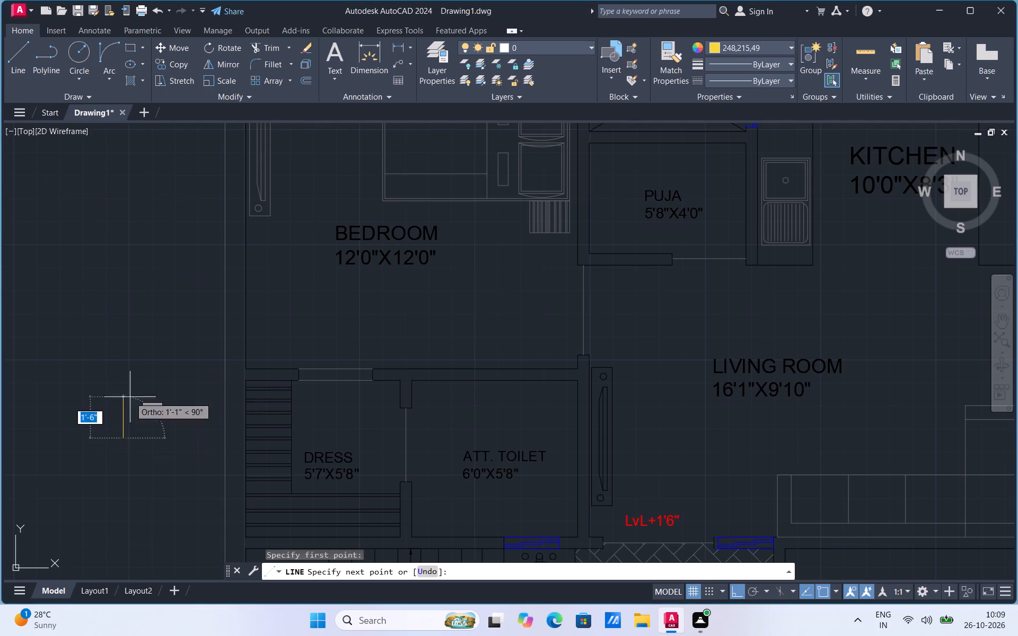
{"action": "left_click", "coordinate": [139, 274]}
Match the yellow sample line's properties onto the 30' dimension above the plan and the outer boundary.
{"action": "left_click", "coordinate": [678, 83]}
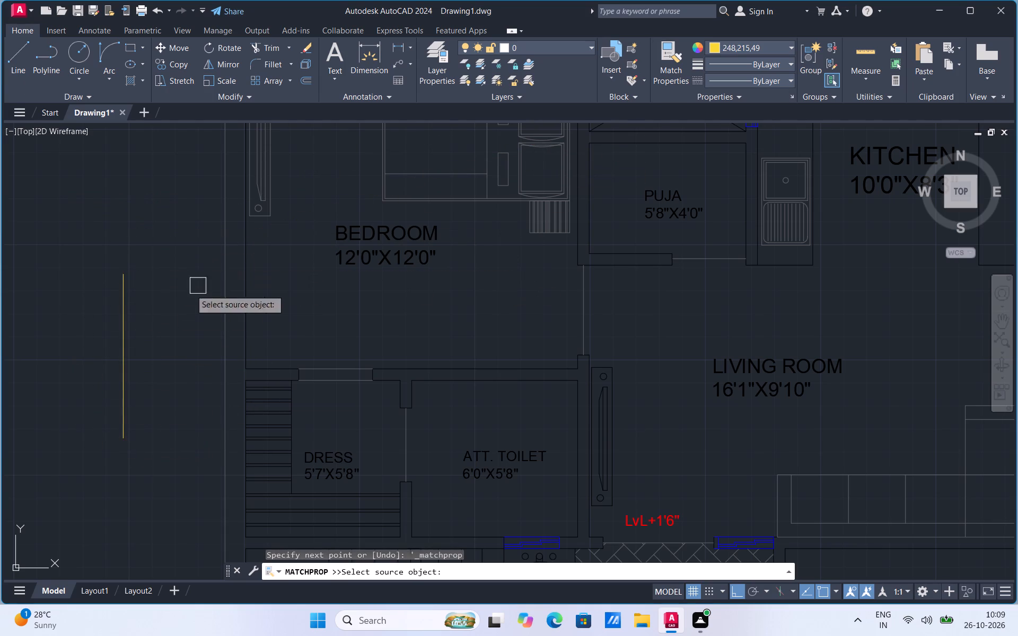
{"action": "left_click", "coordinate": [122, 352]}
{"action": "scroll", "coordinate": [386, 491], "scroll_direction": "down", "scroll_amount": 1}
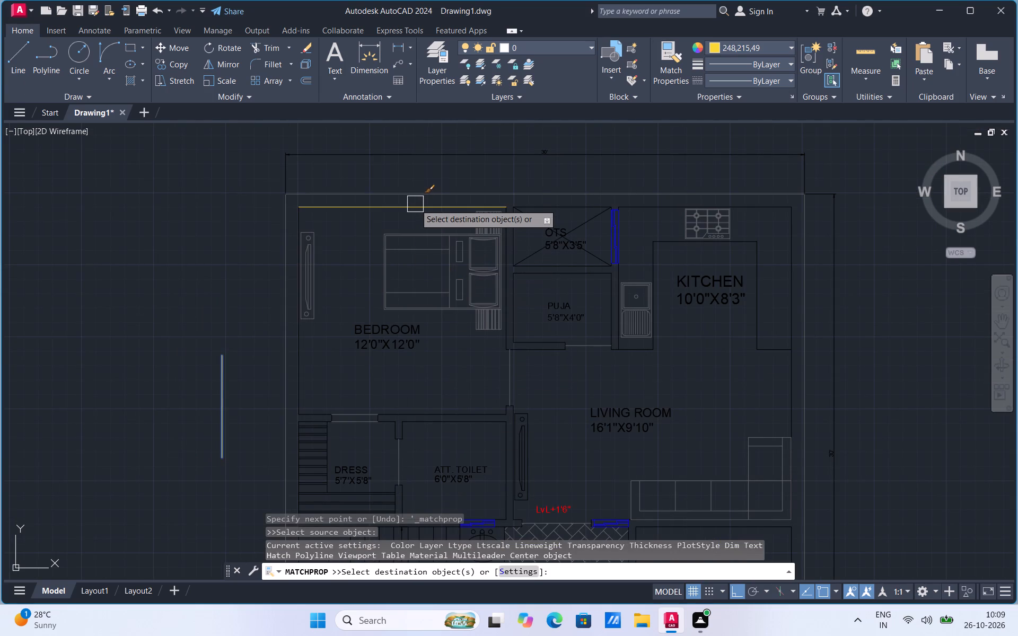
{"action": "left_click", "coordinate": [454, 156]}
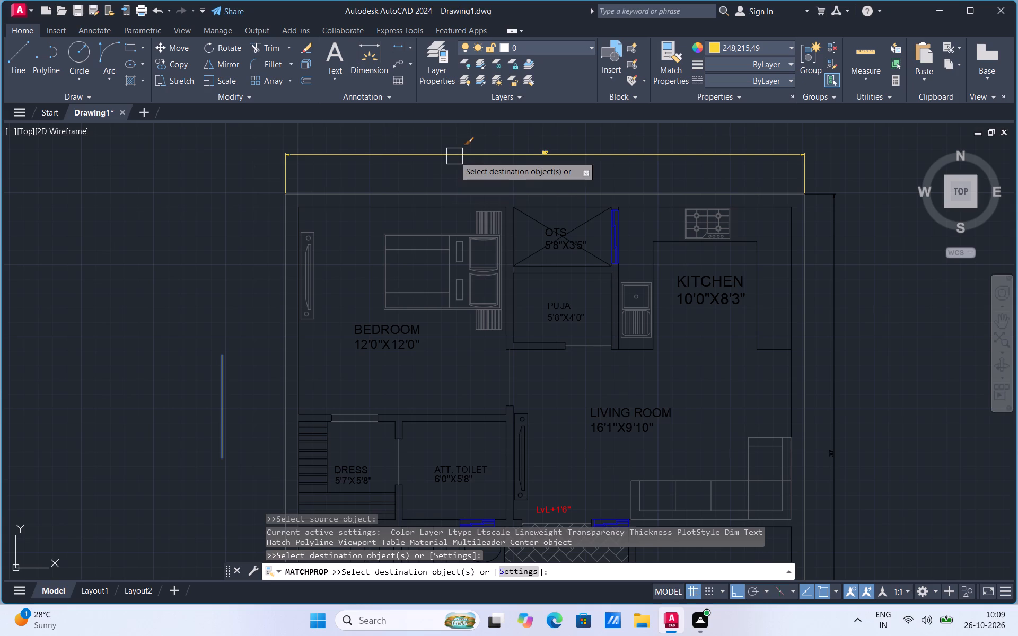
{"action": "left_click", "coordinate": [426, 193]}
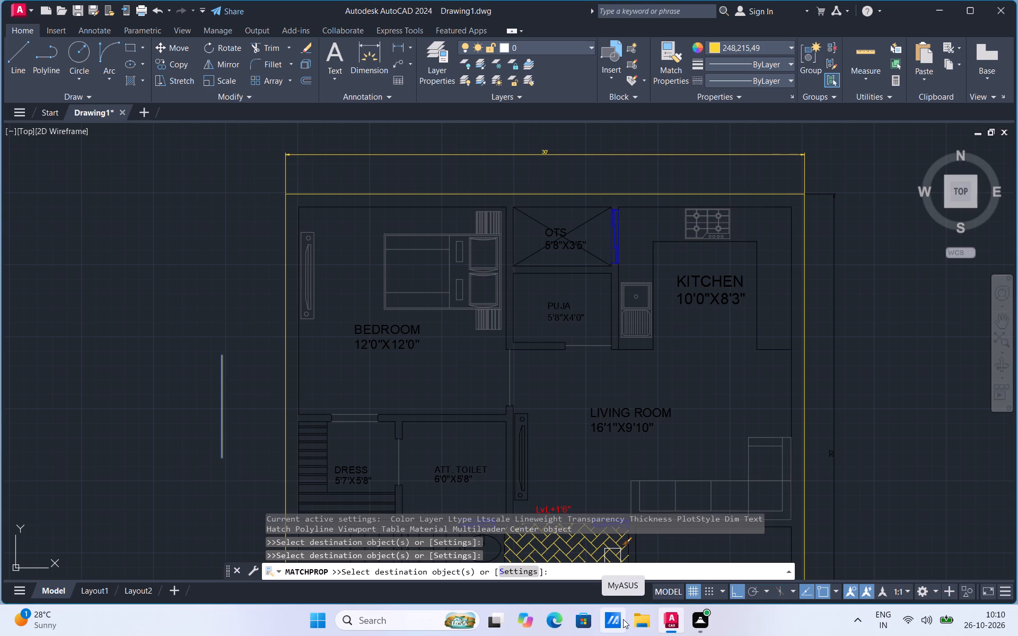
Apply the matched yellow properties to the bedroom's upper and outer side walls, the TV unit, the bed and the BEDROOM label.
{"action": "scroll", "coordinate": [327, 211], "scroll_direction": "up", "scroll_amount": 2}
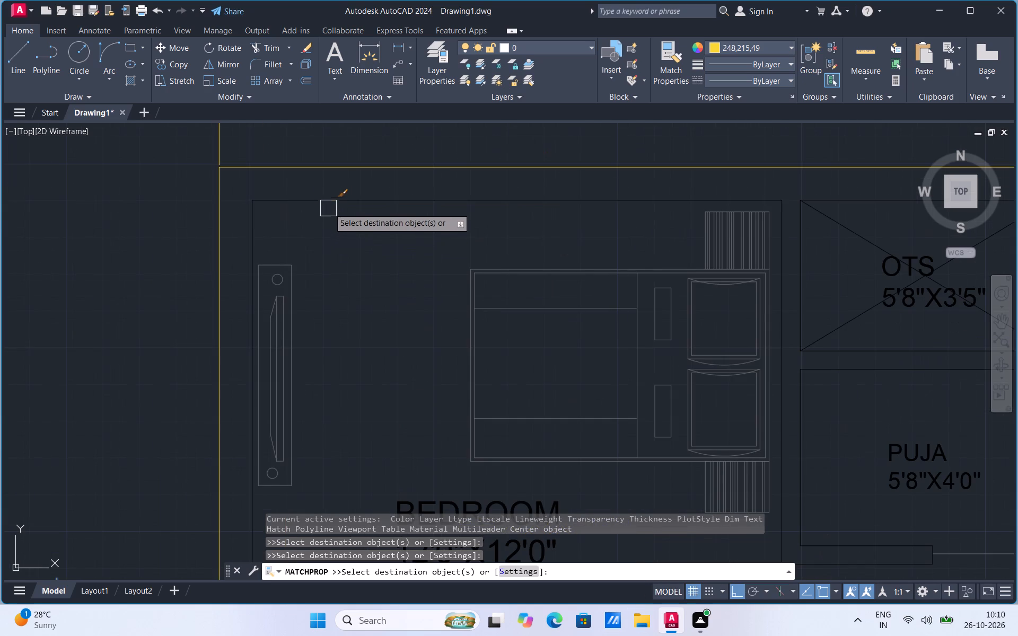
{"action": "left_click_drag", "start_coordinate": [331, 203], "coordinate": [249, 226]}
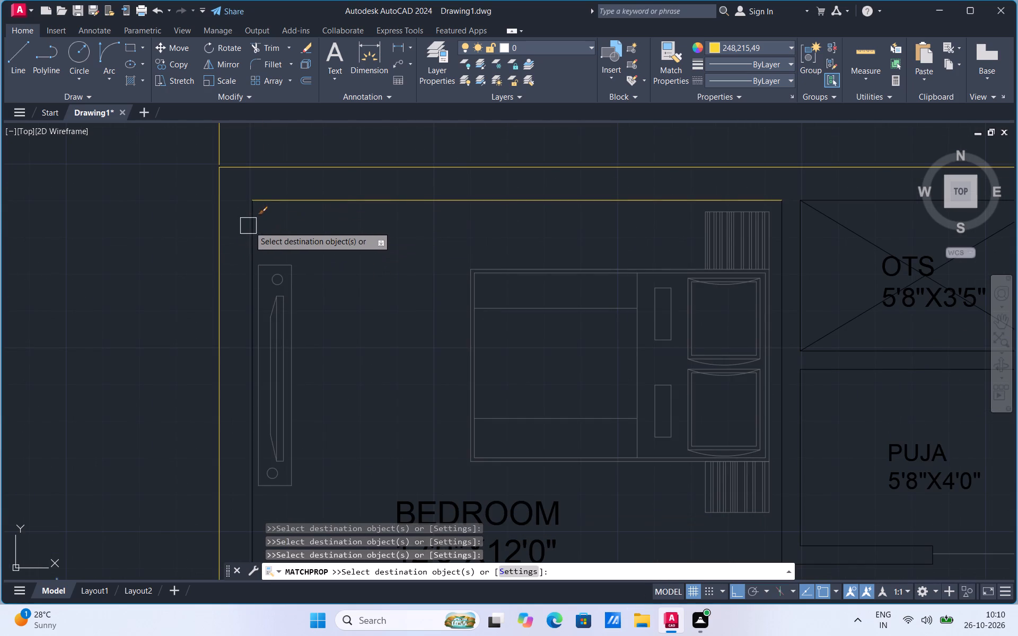
{"action": "left_click_drag", "start_coordinate": [249, 226], "coordinate": [253, 227]}
{"action": "left_click_drag", "start_coordinate": [253, 227], "coordinate": [287, 266]}
{"action": "left_click", "coordinate": [287, 266]}
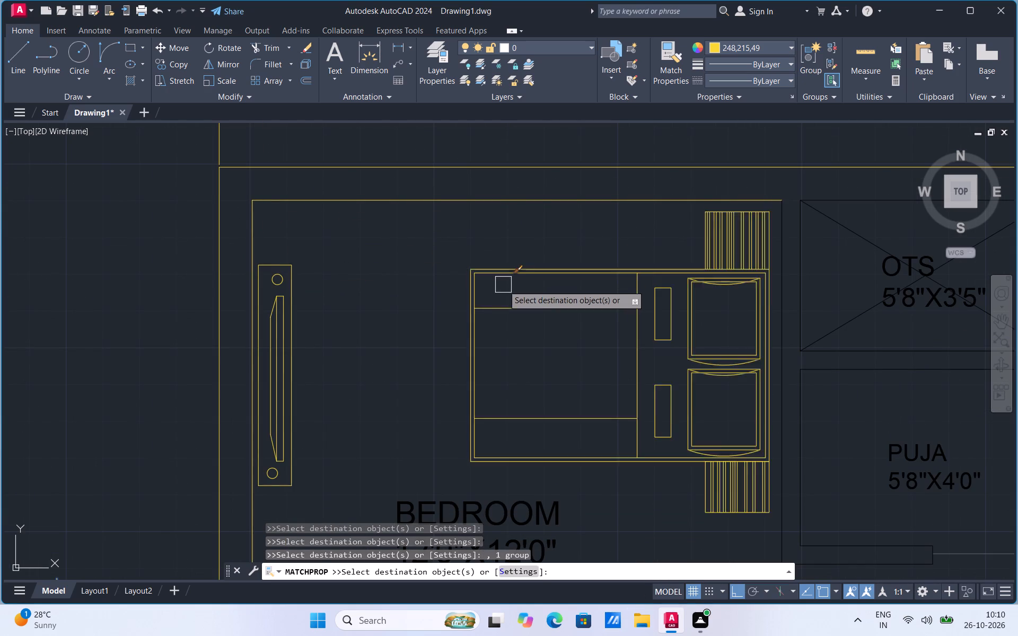
{"action": "left_click", "coordinate": [503, 286]}
{"action": "left_click_drag", "start_coordinate": [533, 224], "coordinate": [499, 263]}
{"action": "left_click", "coordinate": [499, 263]}
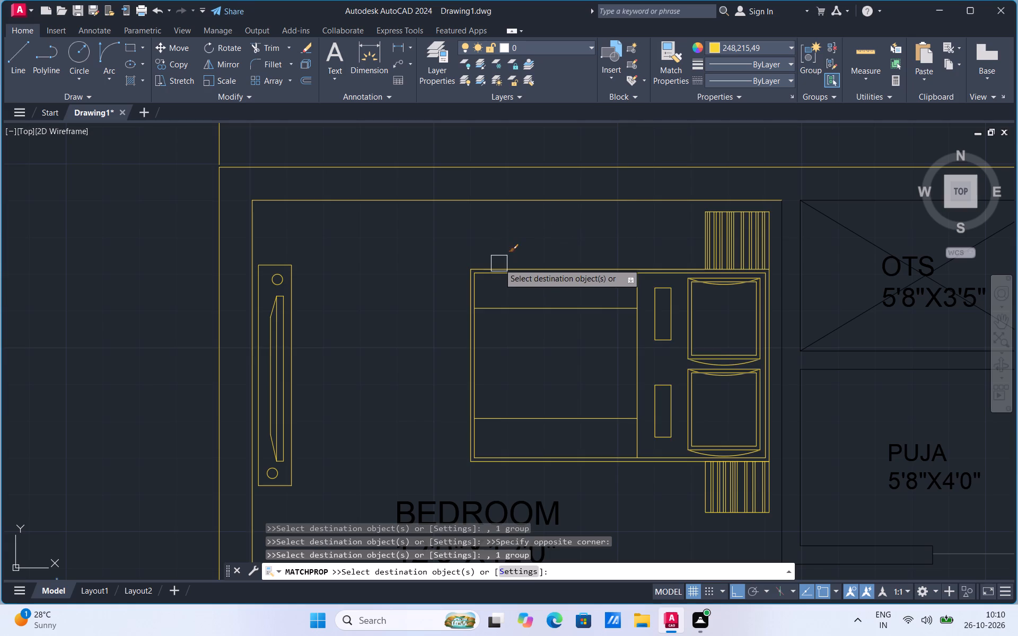
{"action": "left_click_drag", "start_coordinate": [469, 497], "coordinate": [433, 458]}
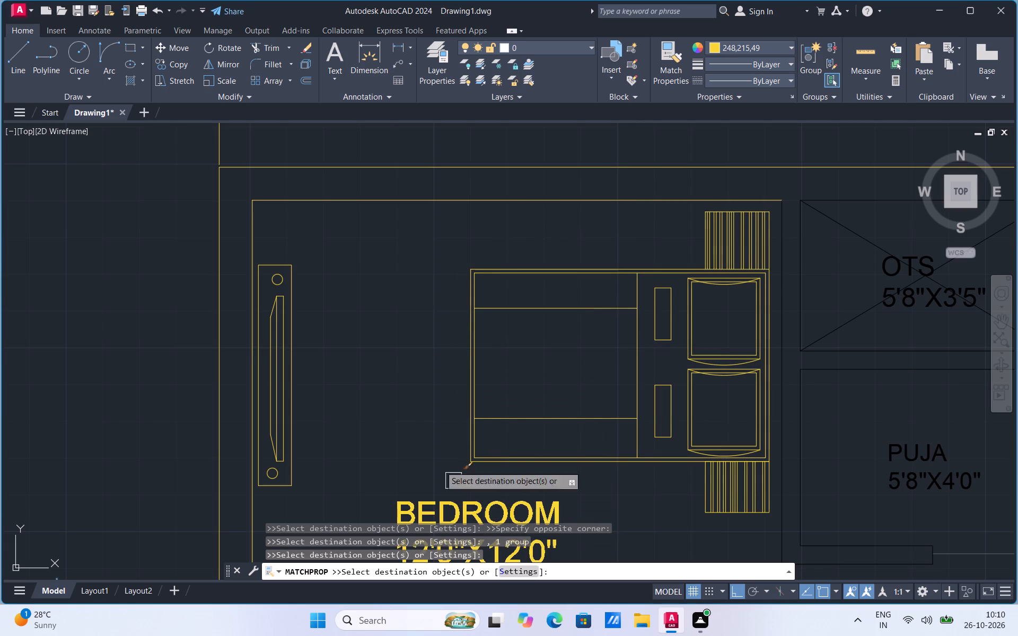
{"action": "left_click_drag", "start_coordinate": [433, 458], "coordinate": [374, 394]}
Apply the matched properties to the KITCHEN label, the counter's edges beside the sink and stove, and the kitchen's upper wall line.
{"action": "scroll", "coordinate": [295, 301], "scroll_direction": "down", "scroll_amount": 3}
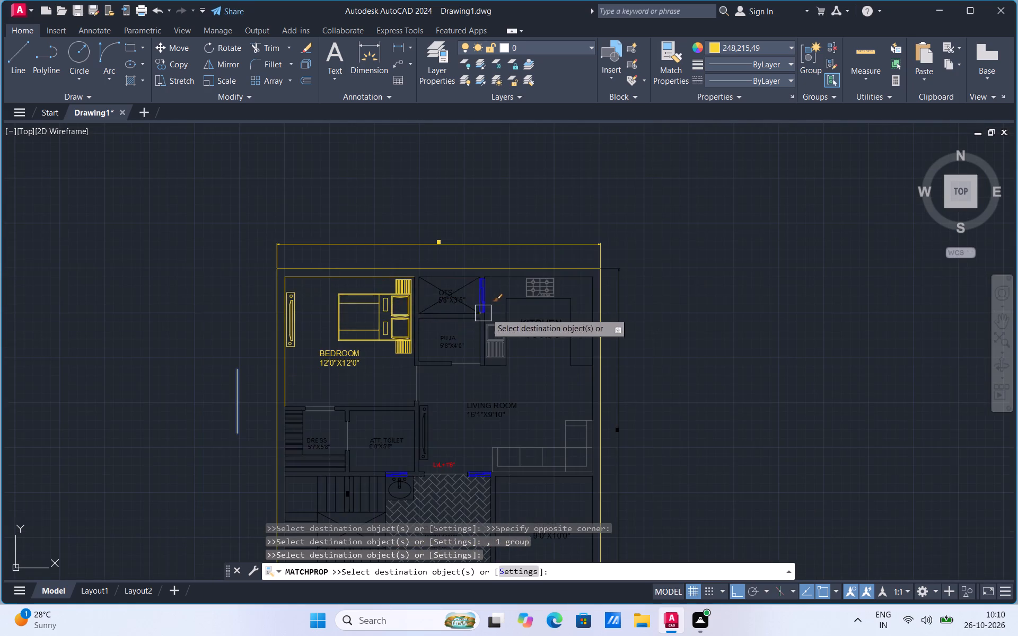
{"action": "scroll", "coordinate": [489, 313], "scroll_direction": "up", "scroll_amount": 2}
{"action": "left_click", "coordinate": [602, 339]}
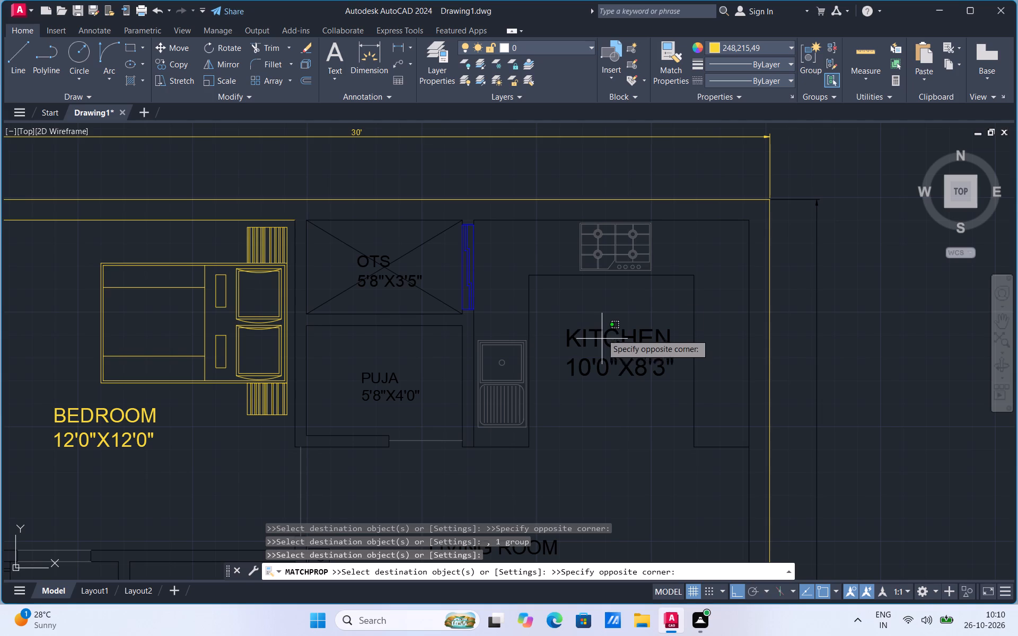
{"action": "left_click", "coordinate": [558, 303]}
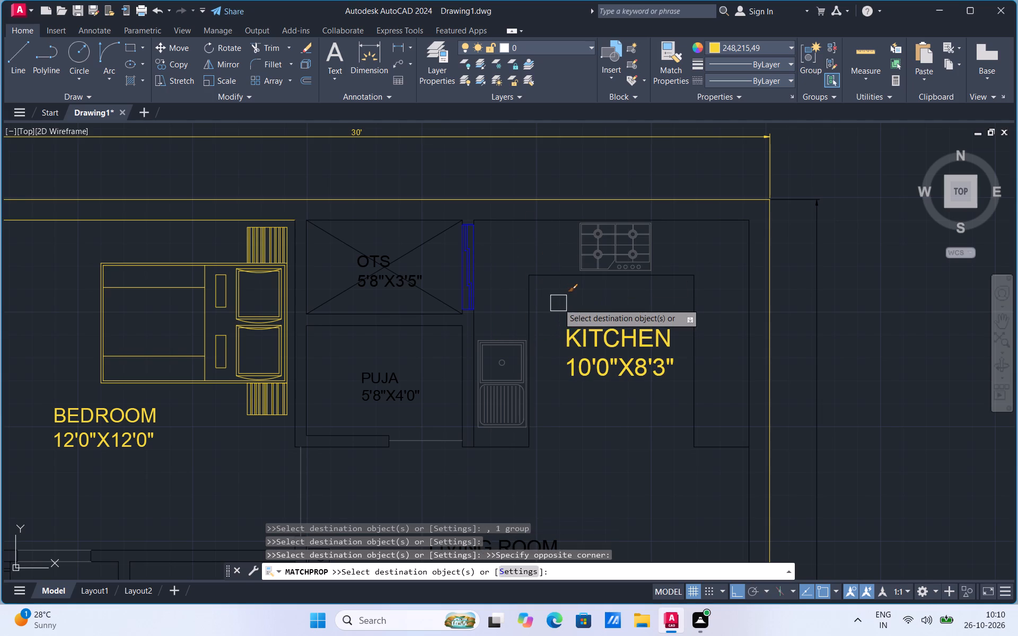
{"action": "left_click_drag", "start_coordinate": [524, 298], "coordinate": [548, 273]}
{"action": "left_click_drag", "start_coordinate": [548, 273], "coordinate": [526, 223]}
{"action": "left_click_drag", "start_coordinate": [526, 223], "coordinate": [420, 248]}
Apply the matched properties to the OTS diagonals, its upper and bedroom-side wall lines, and the adjoining bedroom wall line.
{"action": "left_click_drag", "start_coordinate": [420, 248], "coordinate": [370, 244]}
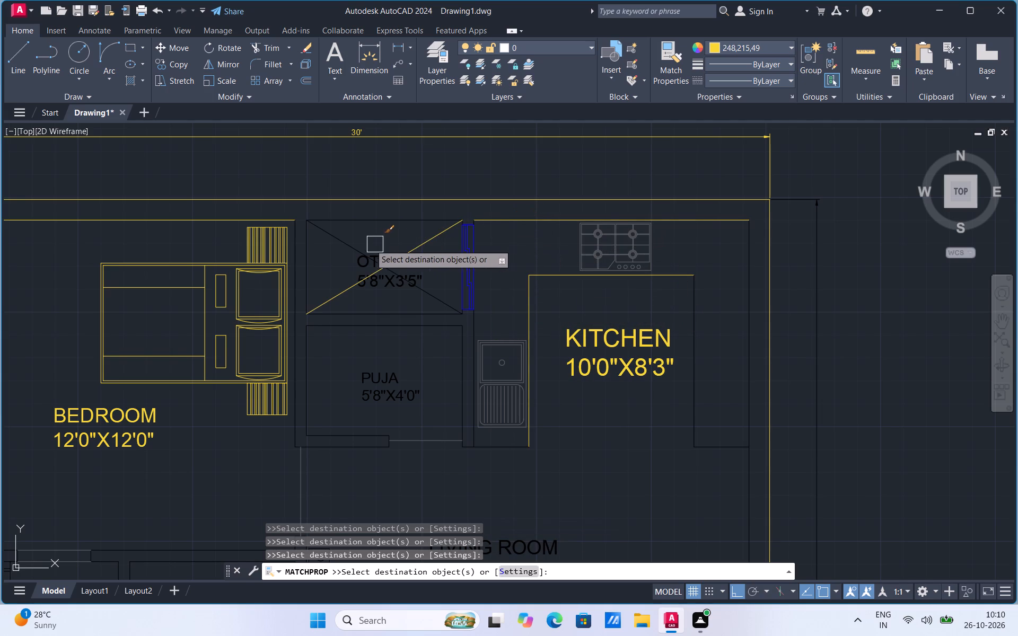
{"action": "left_click_drag", "start_coordinate": [370, 244], "coordinate": [346, 246]}
{"action": "left_click_drag", "start_coordinate": [346, 246], "coordinate": [370, 222]}
{"action": "left_click_drag", "start_coordinate": [370, 222], "coordinate": [308, 273]}
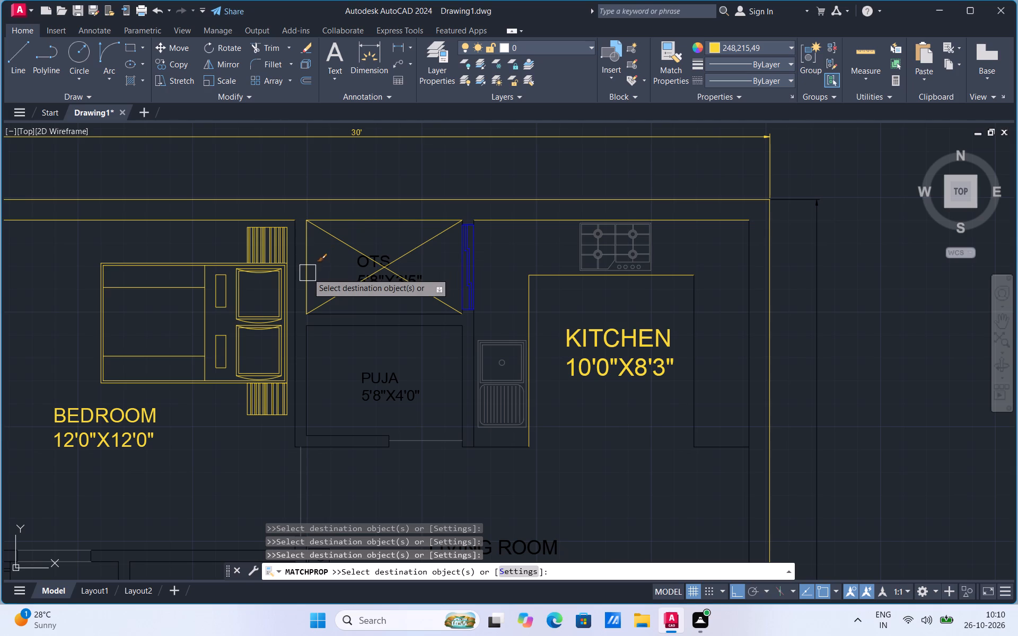
{"action": "left_click_drag", "start_coordinate": [308, 273], "coordinate": [308, 273]}
{"action": "left_click_drag", "start_coordinate": [308, 273], "coordinate": [297, 279]}
{"action": "left_click_drag", "start_coordinate": [297, 279], "coordinate": [317, 364]}
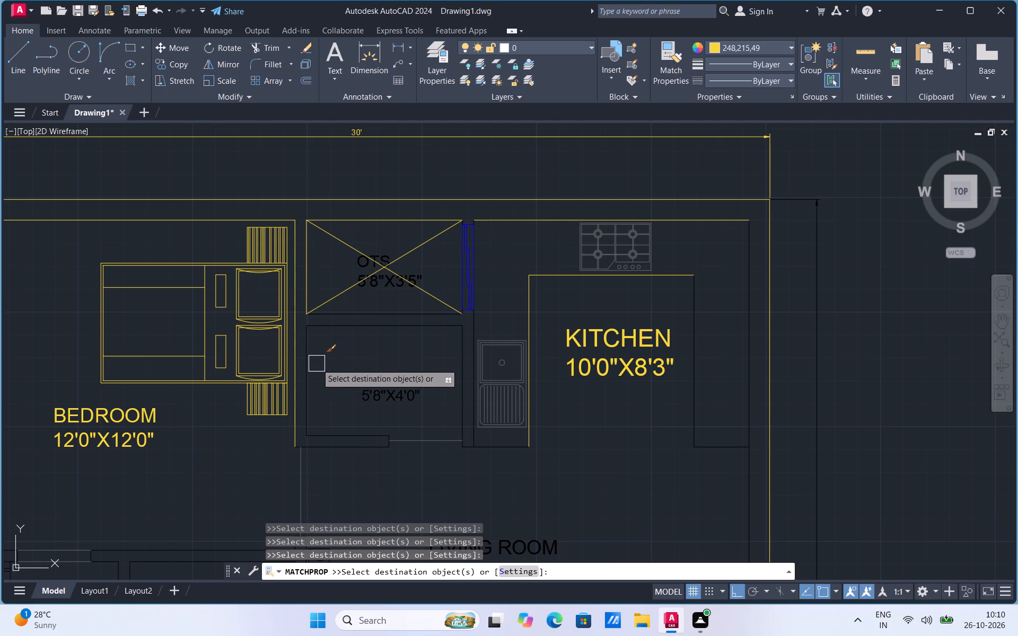
Apply the matched properties to the PUJA room's walls and label, the OTS label and lower wall, and the kitchen's sink-side wall.
{"action": "left_click_drag", "start_coordinate": [317, 364], "coordinate": [310, 359]}
{"action": "left_click_drag", "start_coordinate": [310, 359], "coordinate": [348, 324]}
{"action": "left_click_drag", "start_coordinate": [348, 324], "coordinate": [370, 292]}
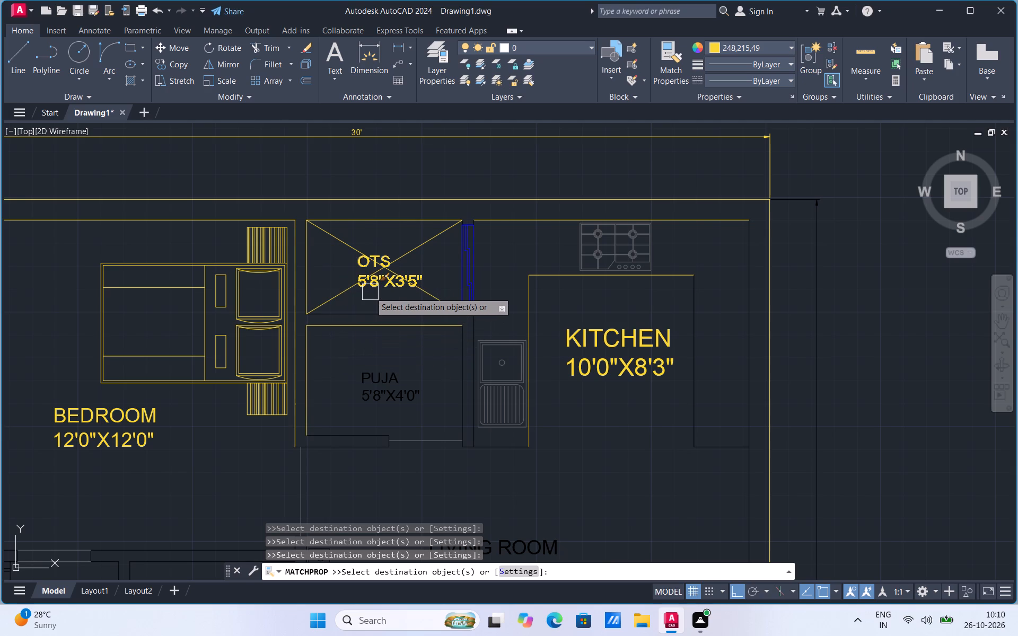
{"action": "left_click_drag", "start_coordinate": [370, 292], "coordinate": [352, 317]}
{"action": "left_click_drag", "start_coordinate": [352, 317], "coordinate": [373, 390]}
{"action": "left_click_drag", "start_coordinate": [373, 390], "coordinate": [352, 431]}
{"action": "left_click_drag", "start_coordinate": [352, 431], "coordinate": [340, 447]}
{"action": "left_click_drag", "start_coordinate": [340, 447], "coordinate": [457, 357]}
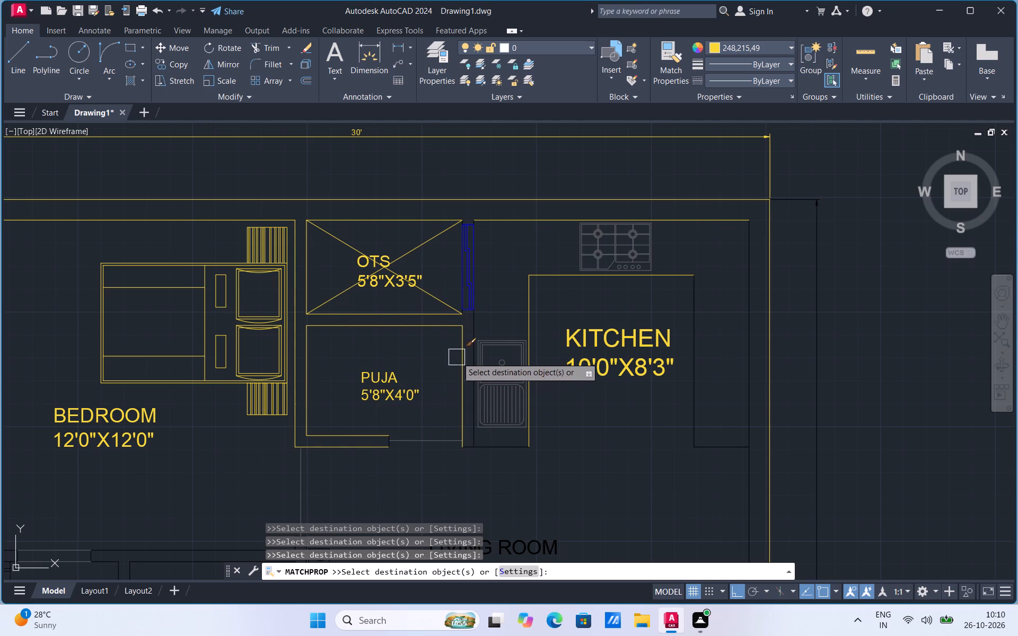
{"action": "left_click_drag", "start_coordinate": [457, 357], "coordinate": [459, 357]}
{"action": "left_click_drag", "start_coordinate": [459, 357], "coordinate": [475, 326]}
{"action": "left_click_drag", "start_coordinate": [475, 326], "coordinate": [463, 316]}
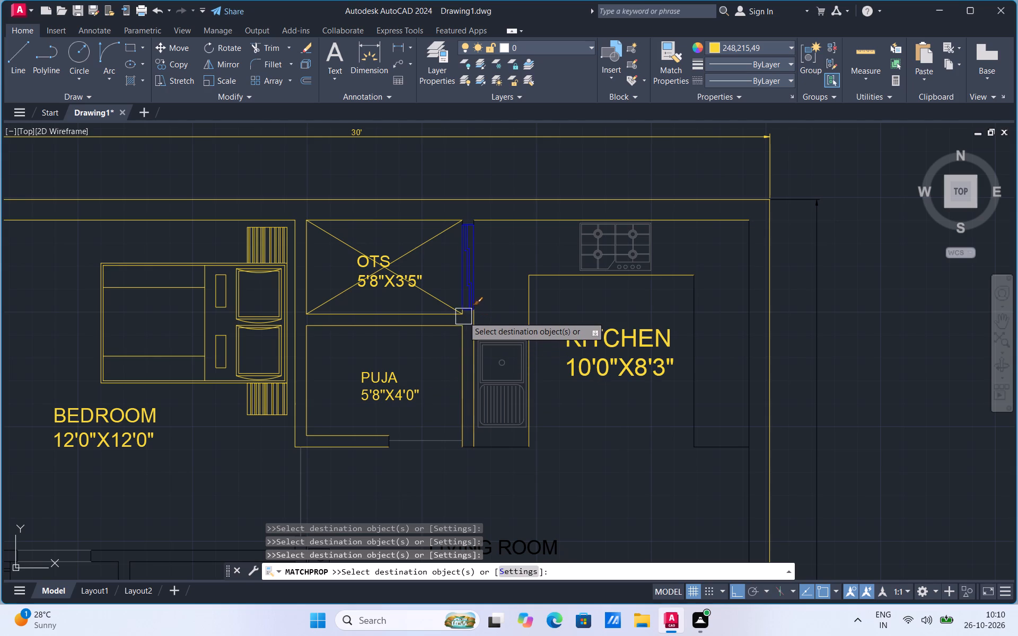
Apply the matched properties to the short wall segments at both ends of the blue window between OTS and kitchen.
{"action": "scroll", "coordinate": [454, 311], "scroll_direction": "up", "scroll_amount": 4}
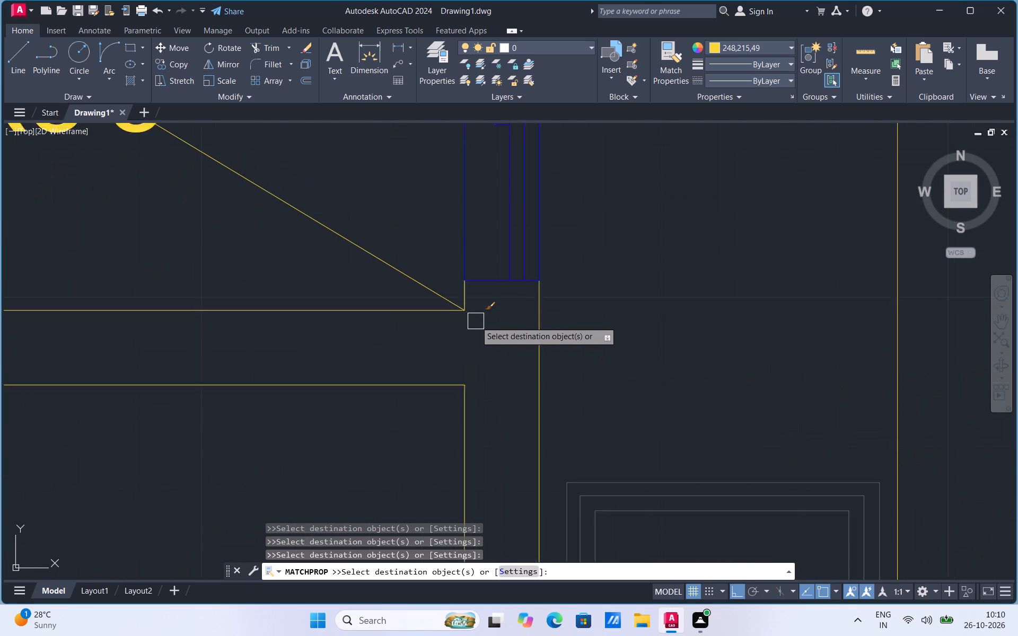
{"action": "scroll", "coordinate": [476, 321], "scroll_direction": "up", "scroll_amount": 1}
{"action": "left_click", "coordinate": [458, 270]}
{"action": "scroll", "coordinate": [484, 410], "scroll_direction": "down", "scroll_amount": 3}
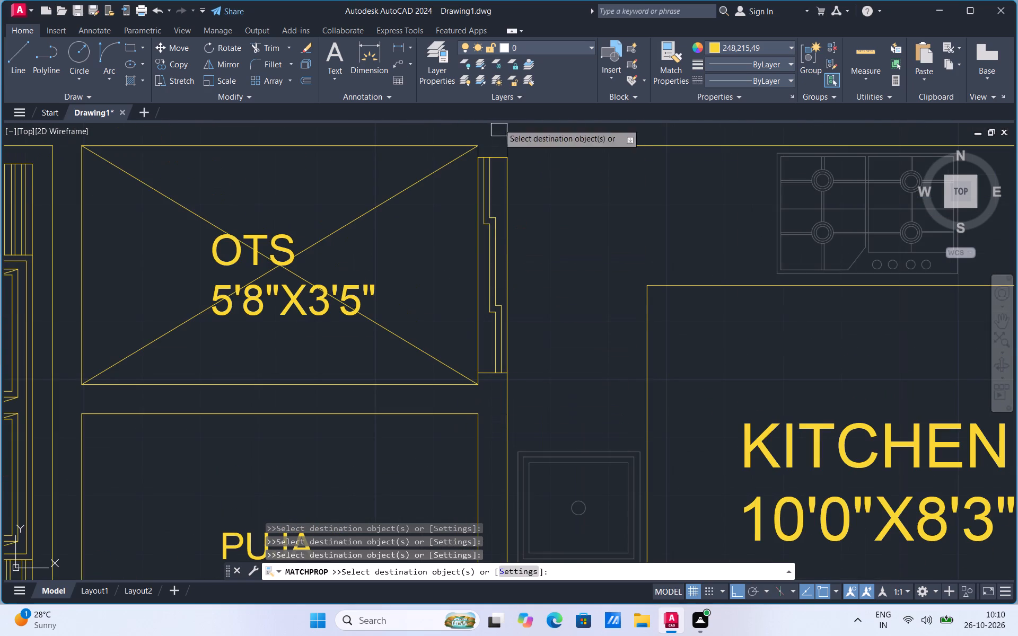
{"action": "scroll", "coordinate": [497, 120], "scroll_direction": "up", "scroll_amount": 8}
{"action": "scroll", "coordinate": [477, 144], "scroll_direction": "down", "scroll_amount": 1}
{"action": "left_click", "coordinate": [477, 200]}
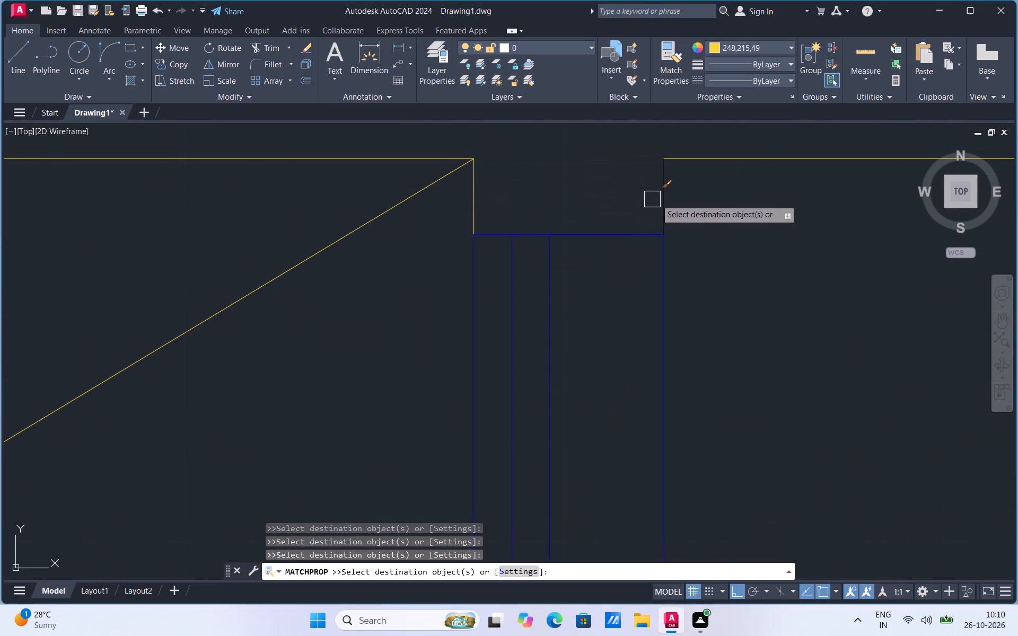
{"action": "left_click", "coordinate": [663, 201]}
Apply the matched properties to the inner wall on the kitchen's outer side, the plan's vertical dimension and the remaining counter edges beside that wall.
{"action": "scroll", "coordinate": [444, 247], "scroll_direction": "up", "scroll_amount": 1}
{"action": "scroll", "coordinate": [443, 254], "scroll_direction": "down", "scroll_amount": 8}
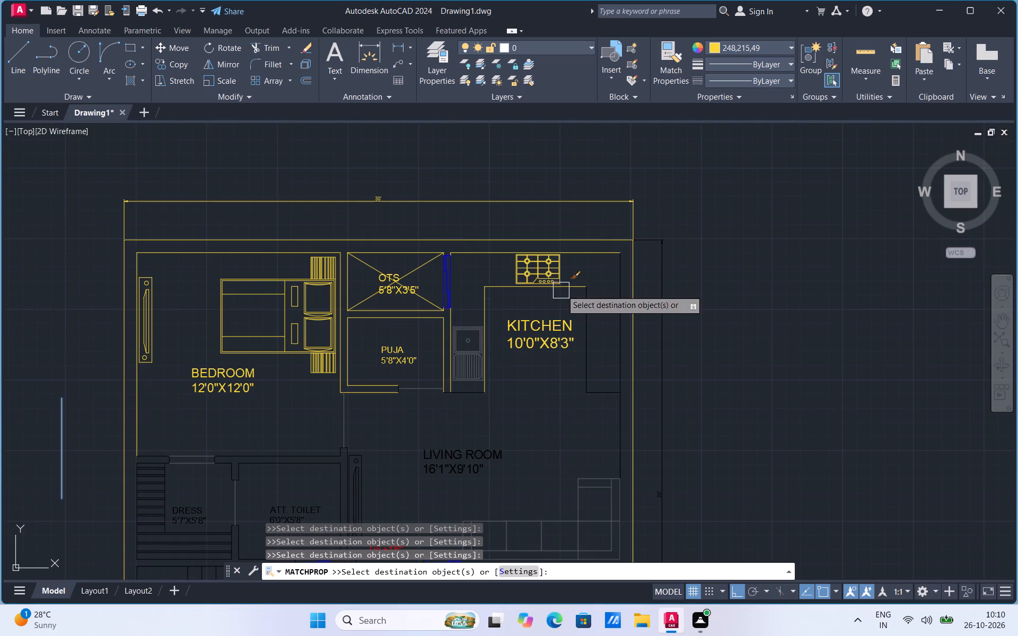
{"action": "left_click", "coordinate": [615, 302]}
{"action": "left_click", "coordinate": [653, 321]}
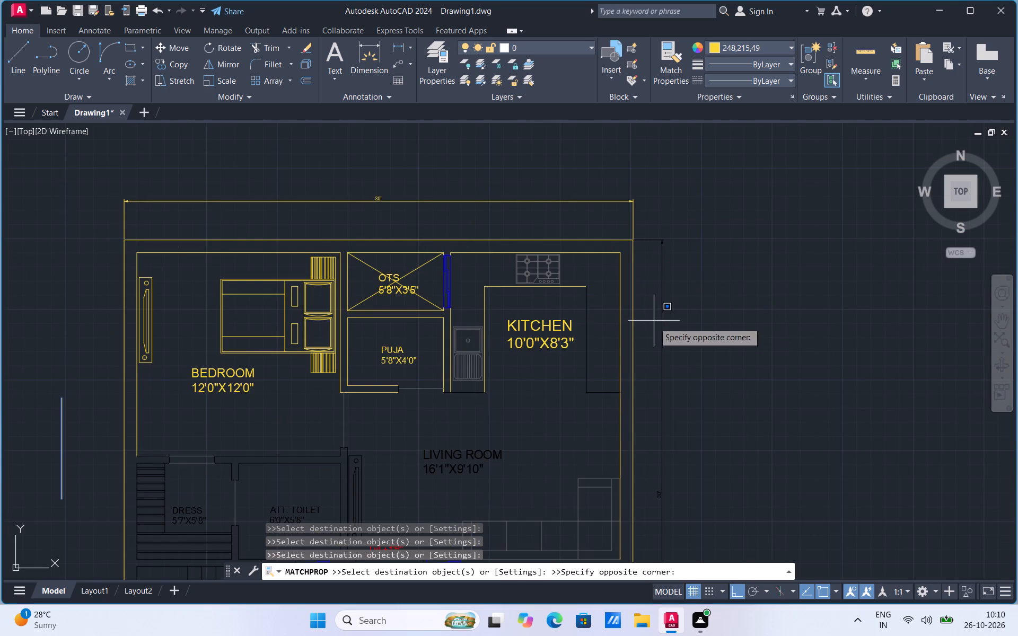
{"action": "left_click", "coordinate": [658, 351]}
{"action": "left_click", "coordinate": [665, 368]}
{"action": "left_click", "coordinate": [589, 362]}
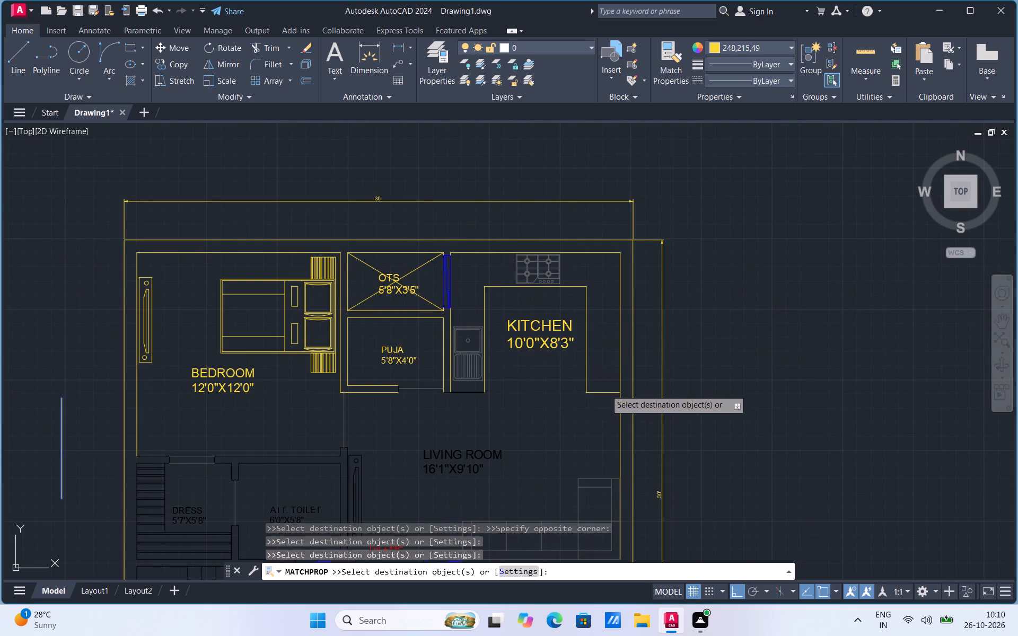
{"action": "left_click", "coordinate": [605, 390]}
Apply the matched properties to the LIVING ROOM, ATT. TOILET and DRESS labels.
{"action": "left_click", "coordinate": [487, 467]}
{"action": "scroll", "coordinate": [560, 337], "scroll_direction": "down", "scroll_amount": 2}
{"action": "scroll", "coordinate": [452, 408], "scroll_direction": "up", "scroll_amount": 2}
{"action": "left_click", "coordinate": [440, 408]}
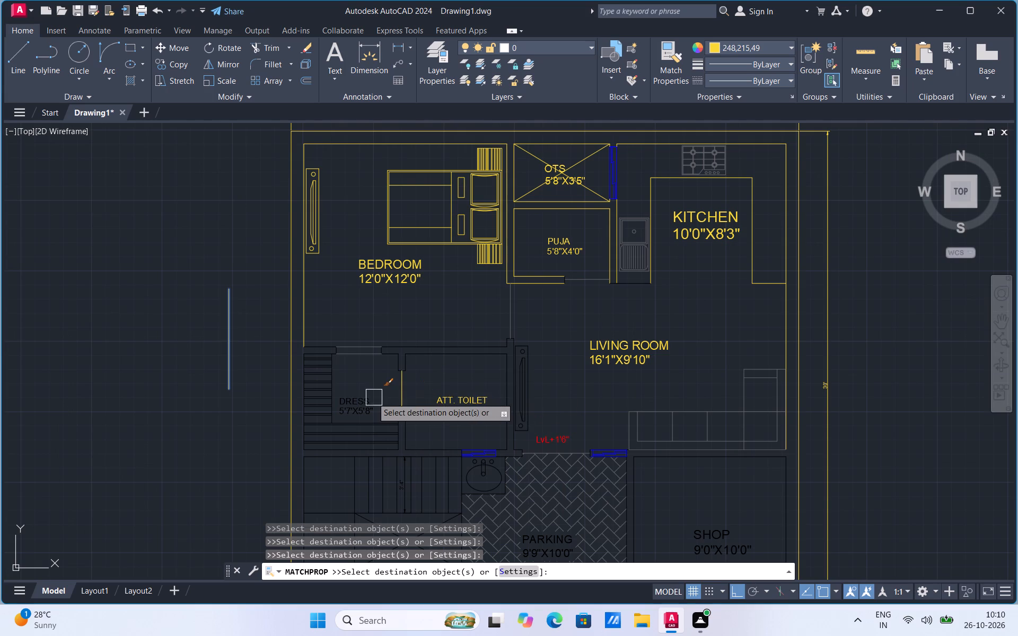
{"action": "left_click", "coordinate": [367, 397]}
Apply the matched properties to the wall lines above the attached toilet and the short wall stub between dress and toilet.
{"action": "scroll", "coordinate": [386, 384], "scroll_direction": "up", "scroll_amount": 3}
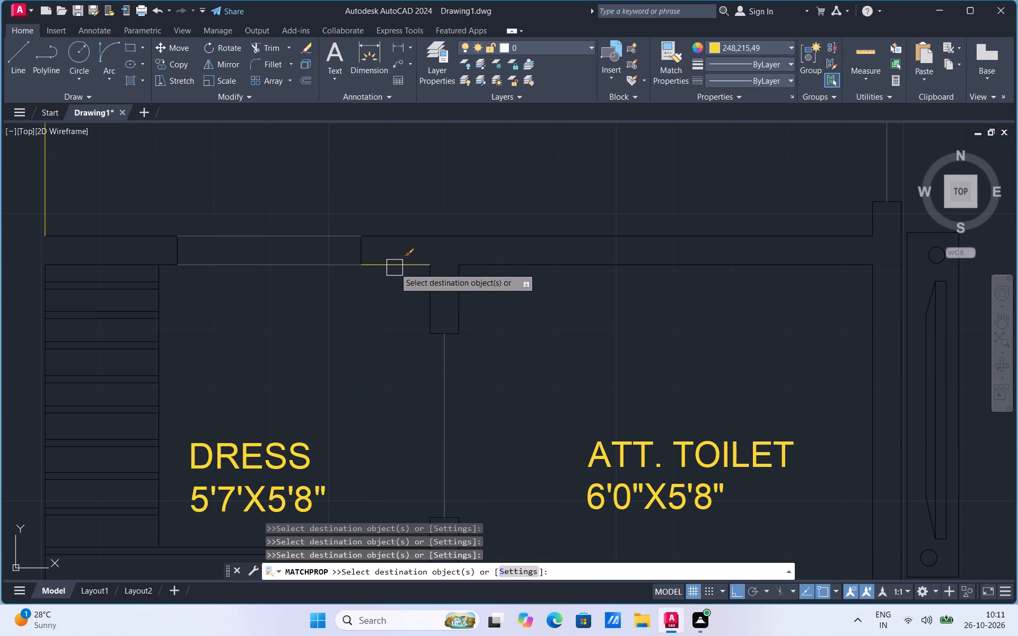
{"action": "left_click_drag", "start_coordinate": [394, 268], "coordinate": [363, 252]}
{"action": "left_click_drag", "start_coordinate": [363, 252], "coordinate": [405, 238]}
{"action": "left_click_drag", "start_coordinate": [405, 238], "coordinate": [433, 304]}
{"action": "left_click", "coordinate": [433, 304]}
{"action": "left_click", "coordinate": [459, 306]}
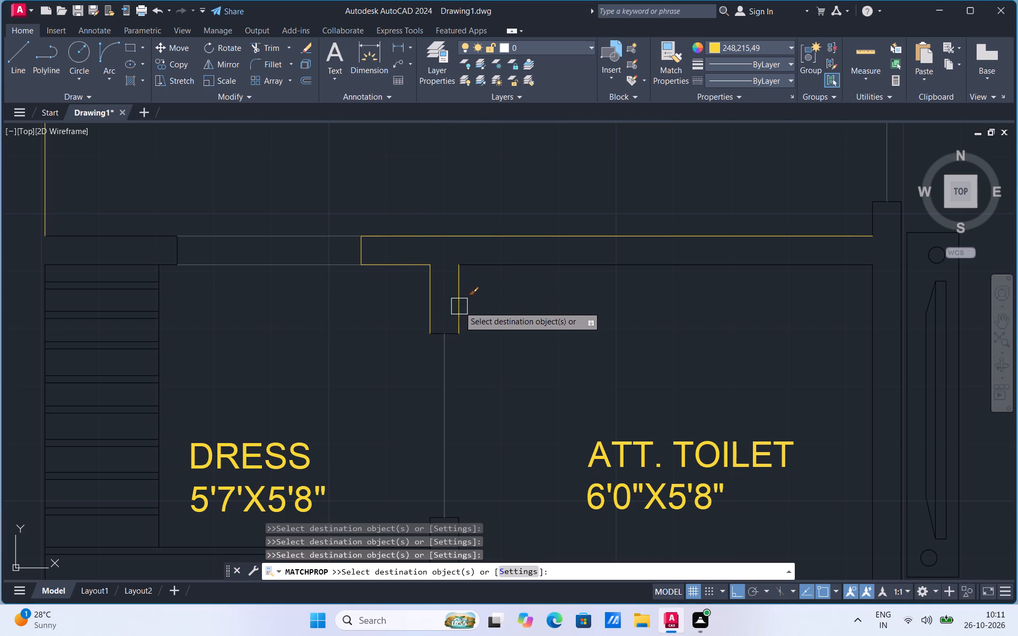
{"action": "left_click", "coordinate": [505, 265]}
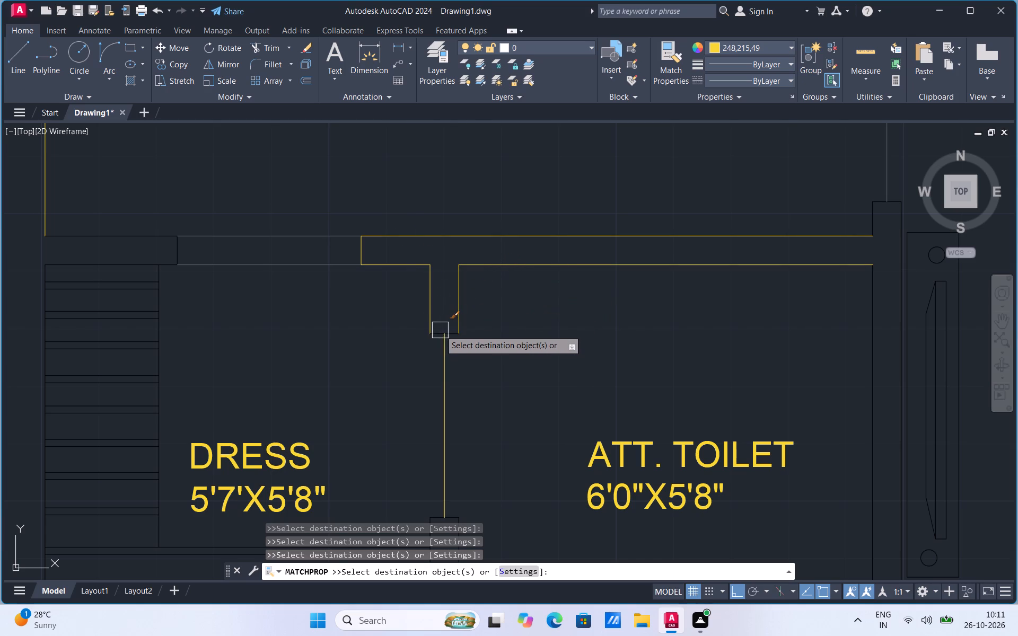
{"action": "left_click_drag", "start_coordinate": [428, 332], "coordinate": [187, 352]}
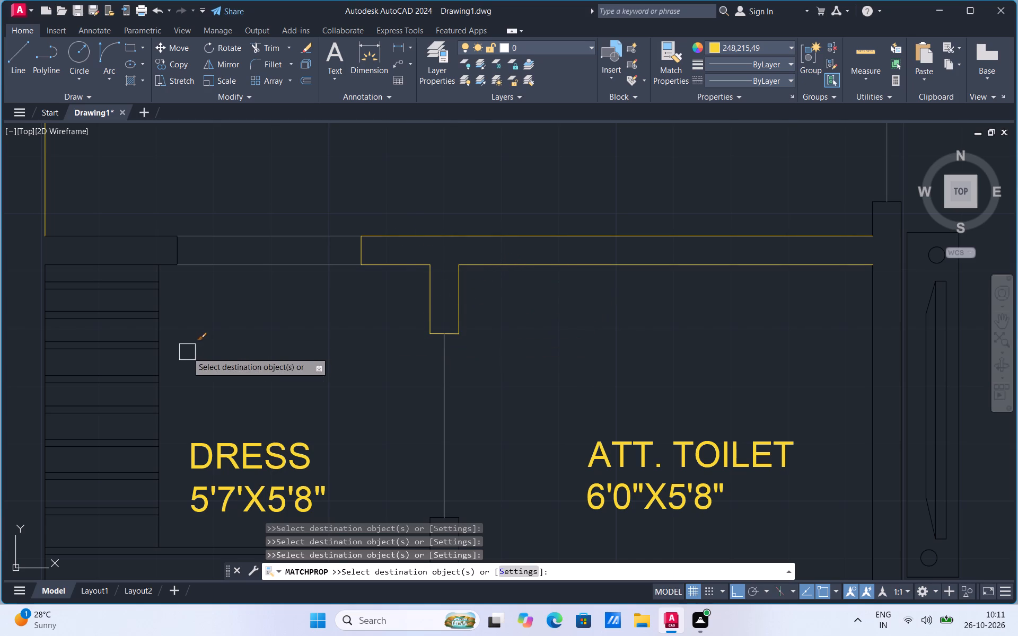
Apply the matched properties to the wall lines above the dress wardrobe and to the wardrobe's front edge.
{"action": "left_click_drag", "start_coordinate": [162, 329], "coordinate": [151, 240]}
{"action": "left_click_drag", "start_coordinate": [151, 240], "coordinate": [132, 261]}
{"action": "left_click_drag", "start_coordinate": [132, 261], "coordinate": [46, 254]}
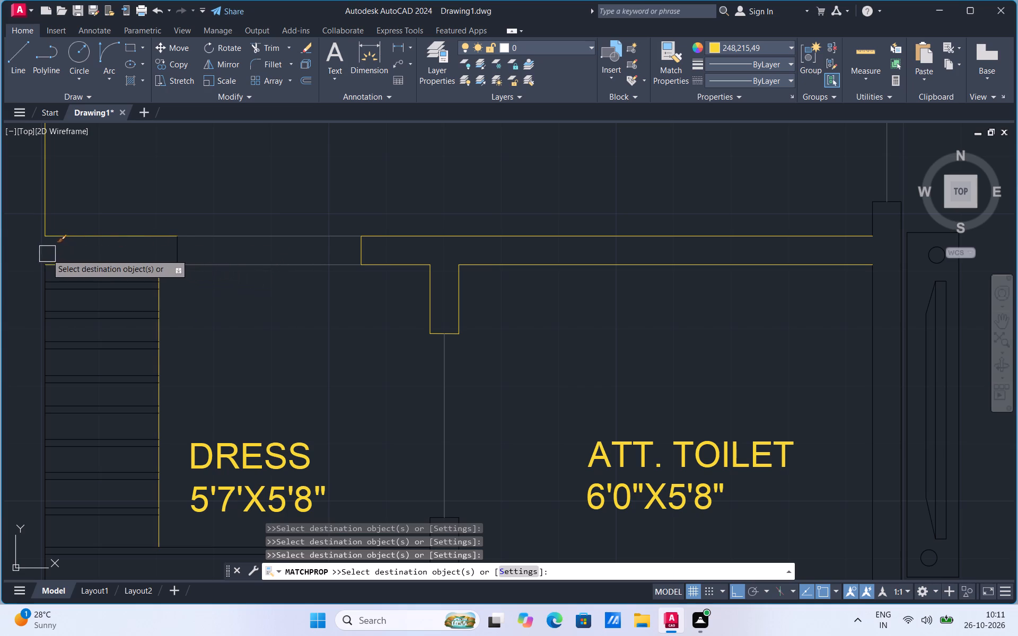
{"action": "left_click_drag", "start_coordinate": [46, 254], "coordinate": [46, 253]}
Apply the matched properties to the shelf lines of the dress's vertical wardrobe and the wall end at the door opening above it.
{"action": "left_click", "coordinate": [46, 253]}
{"action": "left_click", "coordinate": [34, 328]}
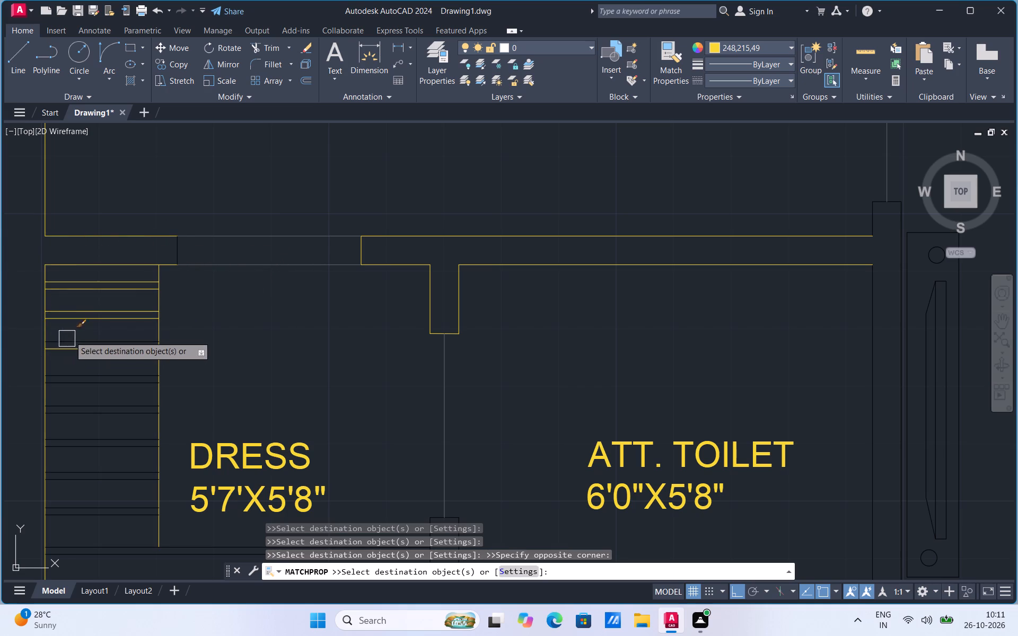
{"action": "left_click_drag", "start_coordinate": [78, 338], "coordinate": [78, 344]}
{"action": "left_click", "coordinate": [78, 344]}
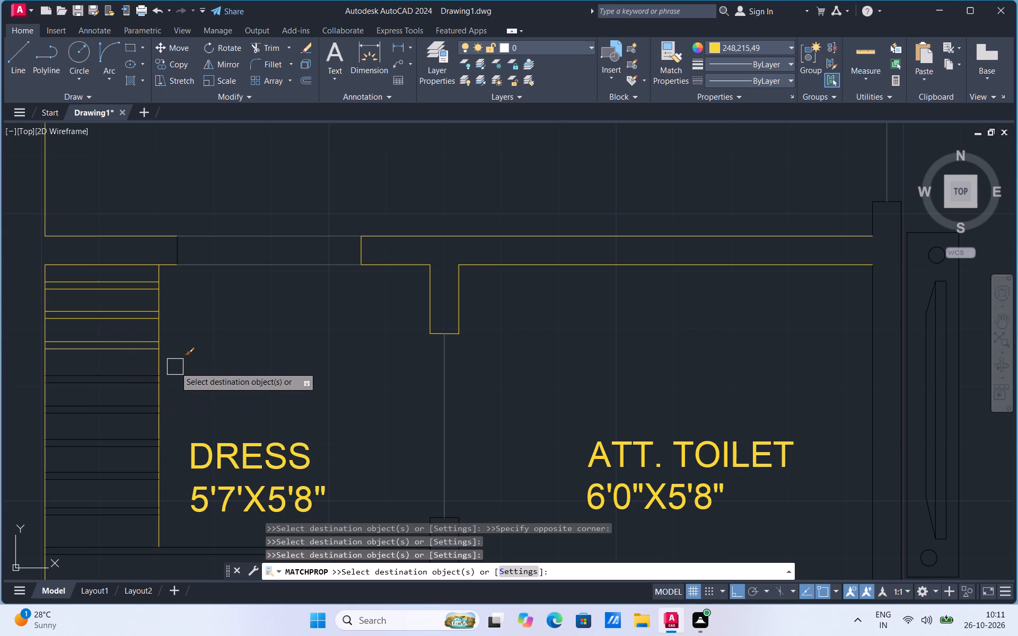
{"action": "left_click", "coordinate": [129, 373]}
{"action": "left_click", "coordinate": [125, 381]}
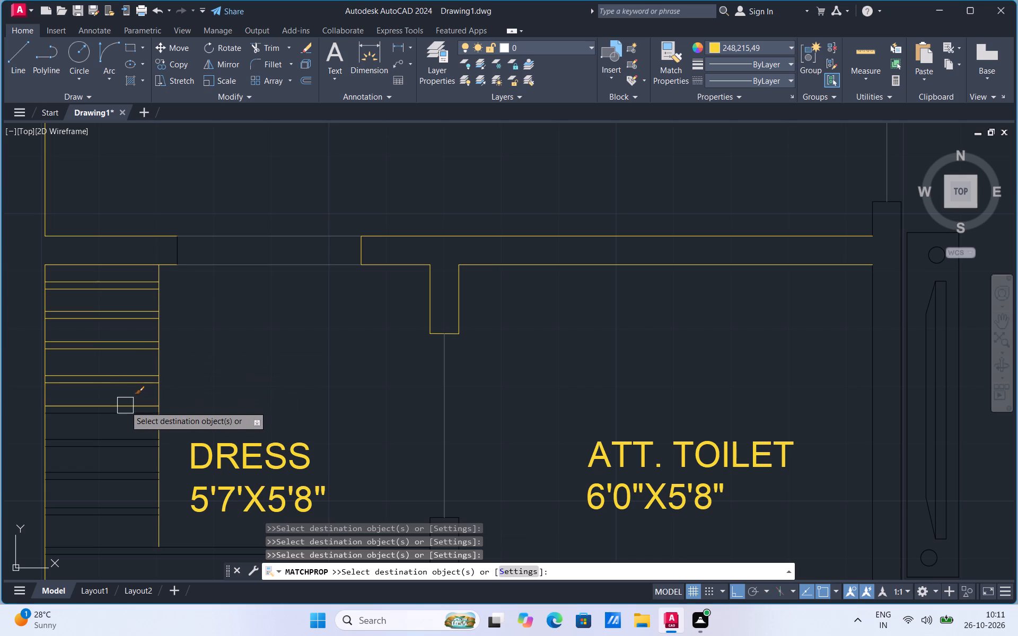
{"action": "left_click_drag", "start_coordinate": [124, 401], "coordinate": [112, 418]}
{"action": "left_click", "coordinate": [112, 418]}
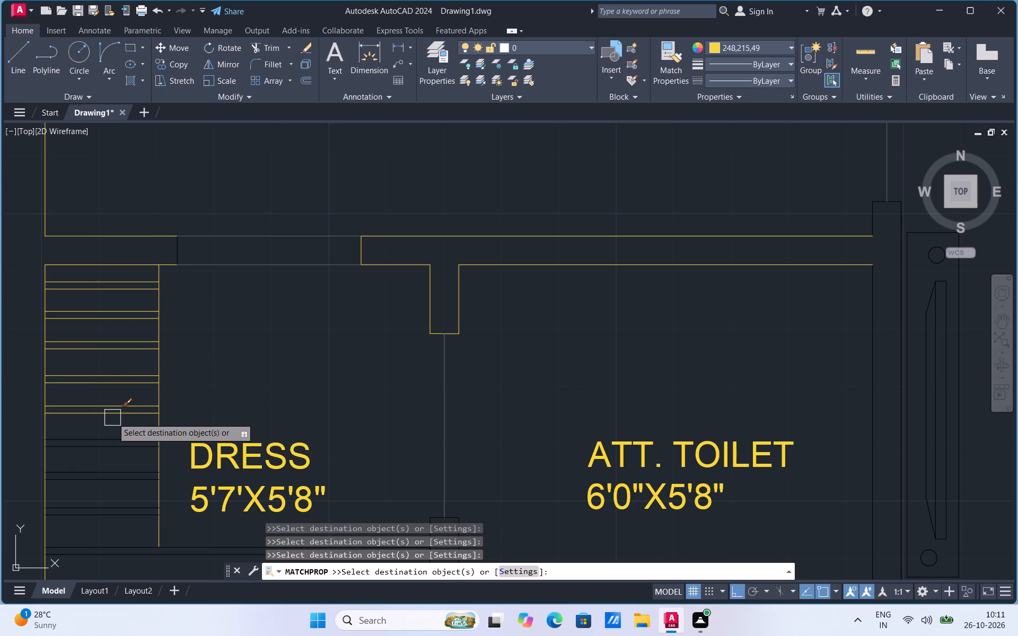
{"action": "left_click_drag", "start_coordinate": [108, 435], "coordinate": [104, 447]}
{"action": "left_click", "coordinate": [104, 447]}
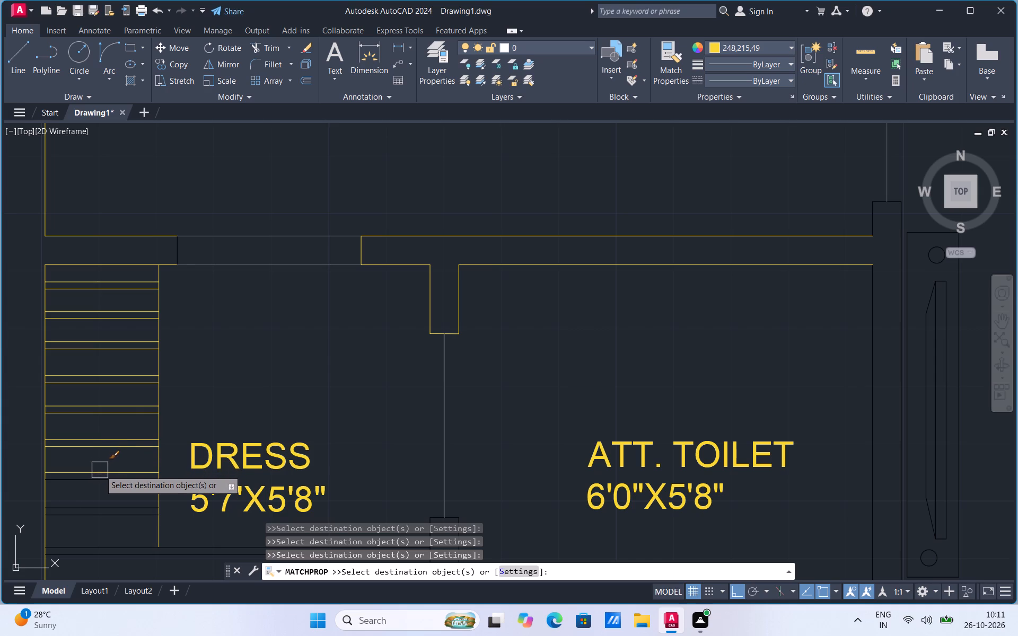
{"action": "left_click_drag", "start_coordinate": [100, 470], "coordinate": [98, 476]}
{"action": "left_click", "coordinate": [98, 476]}
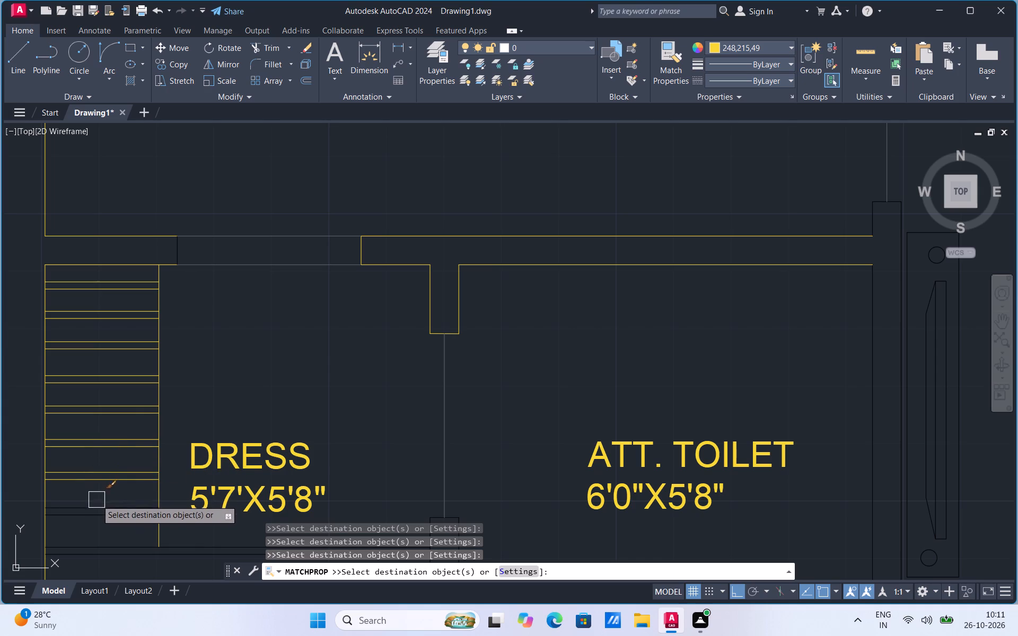
{"action": "left_click", "coordinate": [174, 249]}
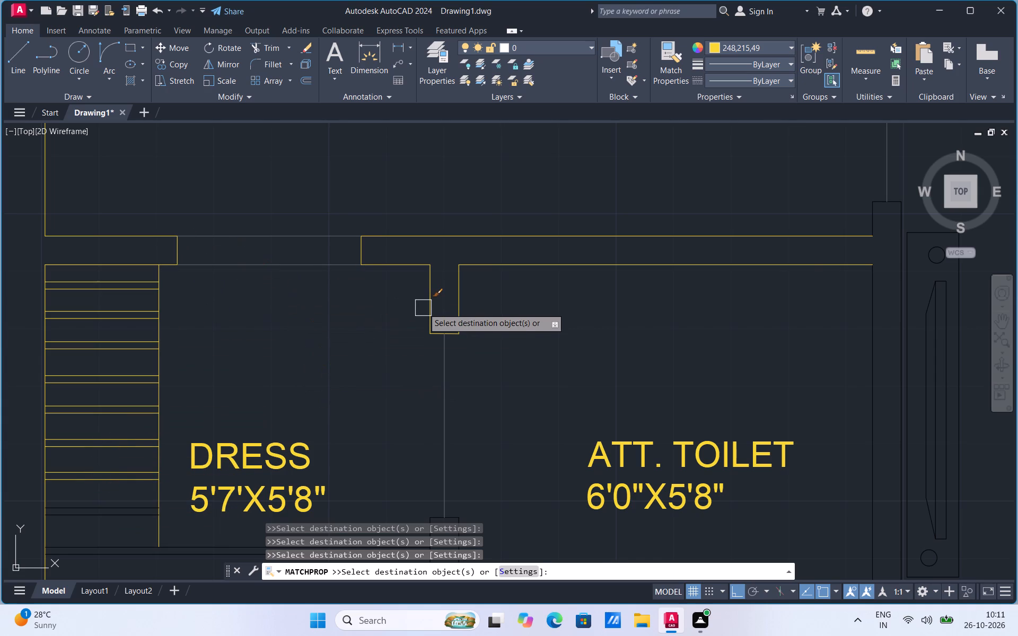
Apply the matched properties to the wall between attached toilet and living room, its upper end, and the TV unit beside it.
{"action": "scroll", "coordinate": [423, 308], "scroll_direction": "down", "scroll_amount": 3}
{"action": "scroll", "coordinate": [556, 289], "scroll_direction": "up", "scroll_amount": 1}
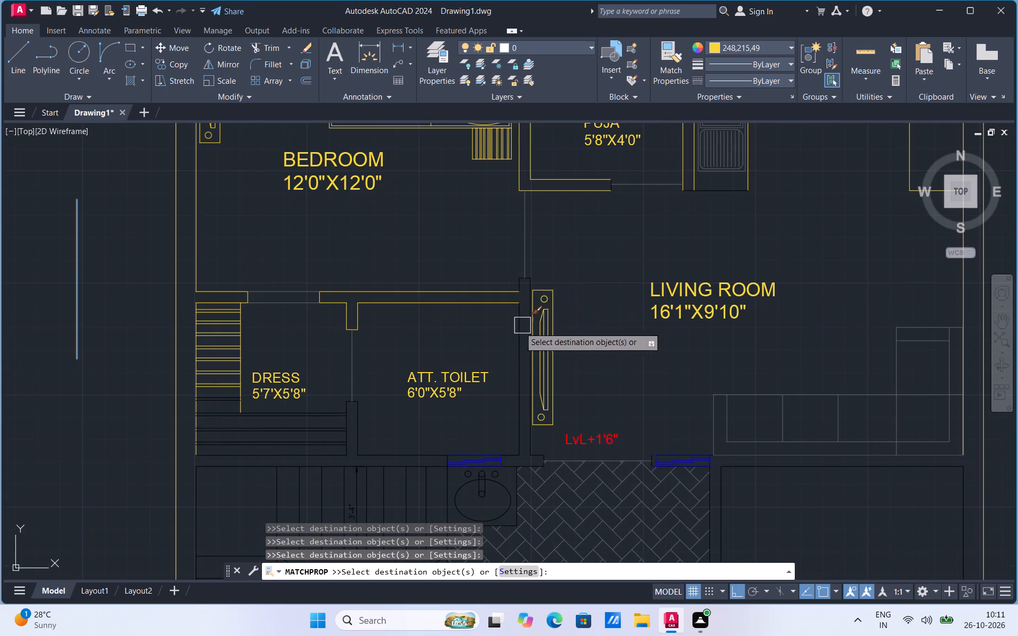
{"action": "left_click", "coordinate": [516, 328]}
{"action": "left_click", "coordinate": [531, 308]}
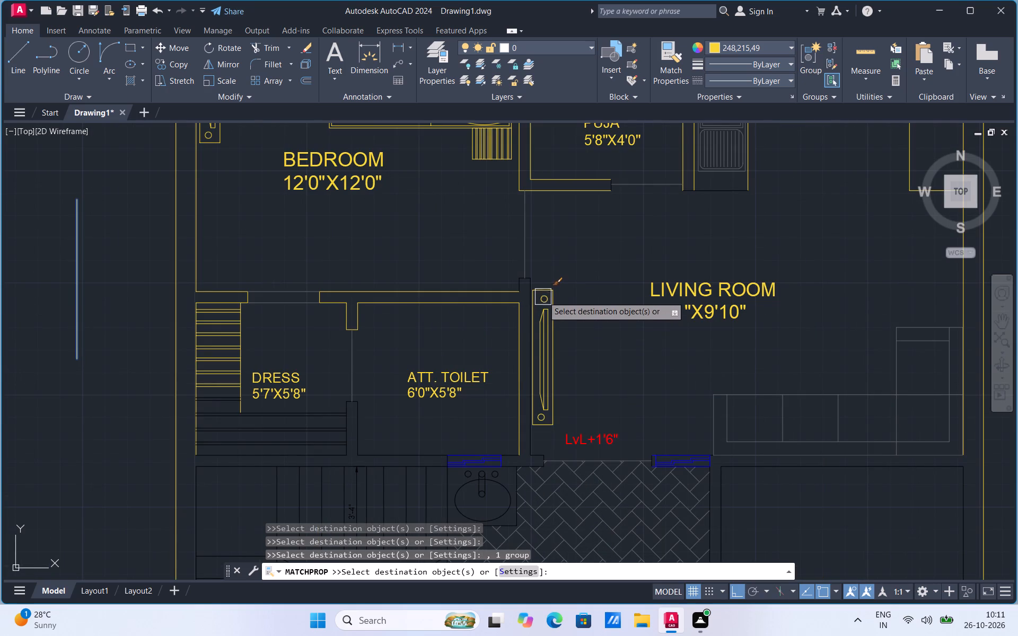
{"action": "scroll", "coordinate": [543, 293], "scroll_direction": "up", "scroll_amount": 3}
{"action": "left_click", "coordinate": [496, 260]}
{"action": "left_click", "coordinate": [445, 258]}
{"action": "scroll", "coordinate": [447, 236], "scroll_direction": "up", "scroll_amount": 2}
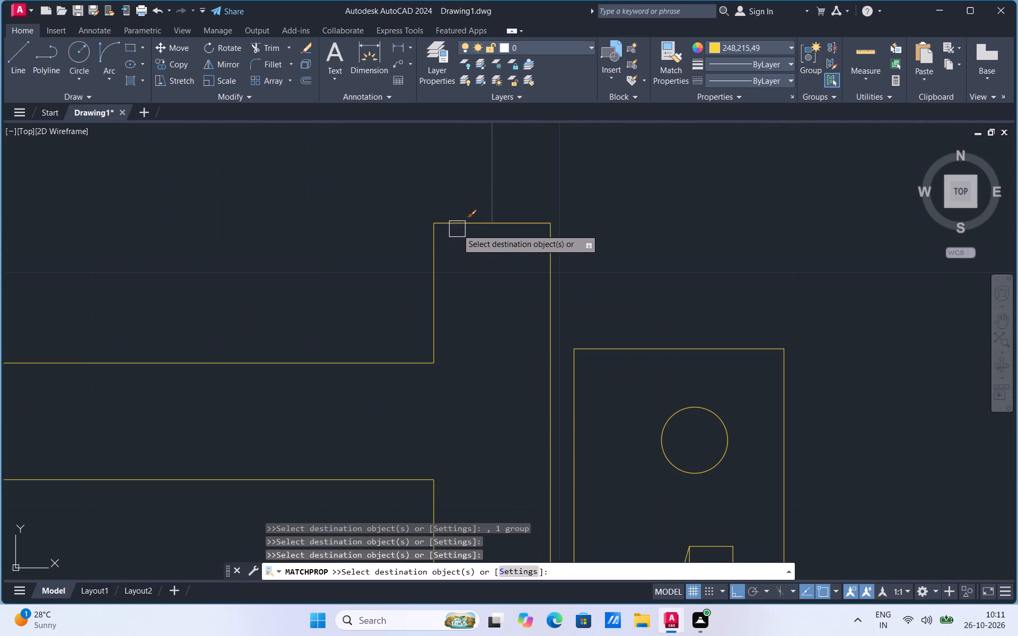
{"action": "left_click", "coordinate": [458, 228]}
Apply the matched properties to the vertical wardrobe's last shelf lines and all lines of the horizontal wardrobe below the DRESS label.
{"action": "scroll", "coordinate": [458, 228], "scroll_direction": "down", "scroll_amount": 4}
{"action": "scroll", "coordinate": [513, 329], "scroll_direction": "down", "scroll_amount": 1}
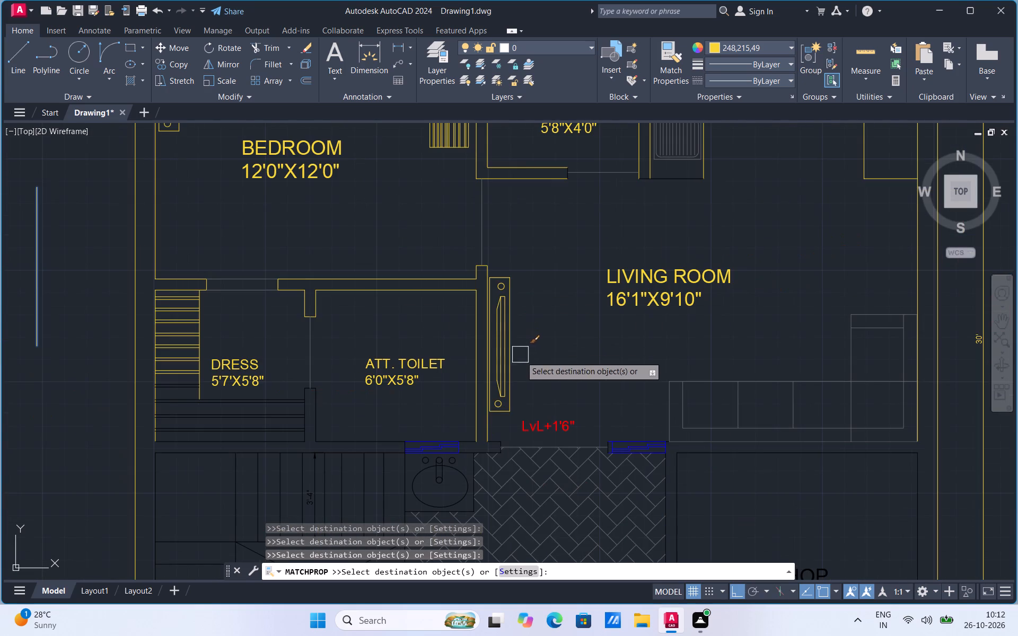
{"action": "scroll", "coordinate": [685, 316], "scroll_direction": "down", "scroll_amount": 2}
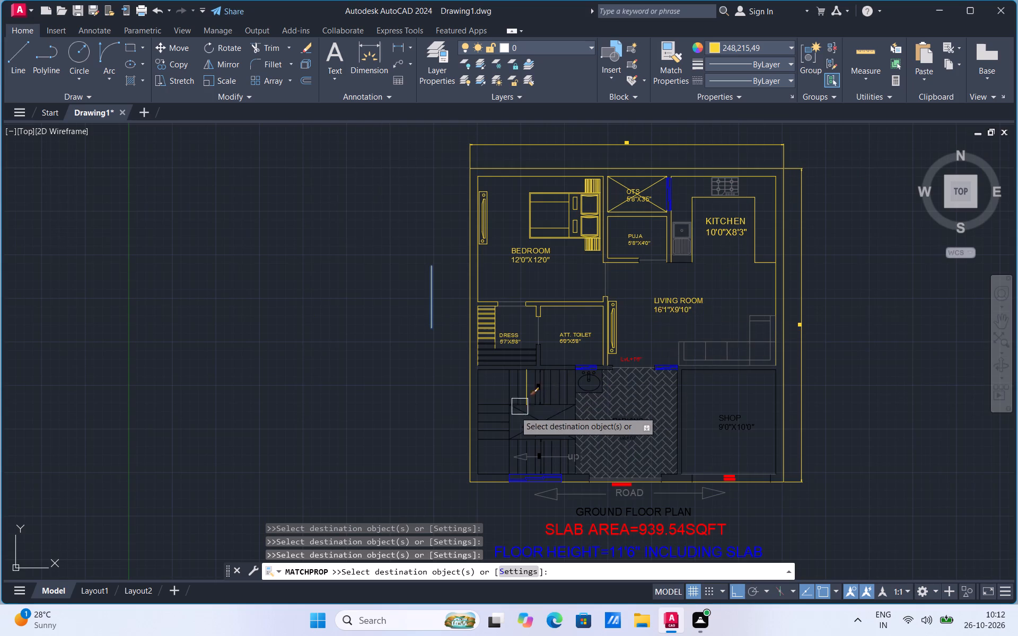
{"action": "scroll", "coordinate": [503, 424], "scroll_direction": "up", "scroll_amount": 2}
{"action": "scroll", "coordinate": [492, 226], "scroll_direction": "up", "scroll_amount": 3}
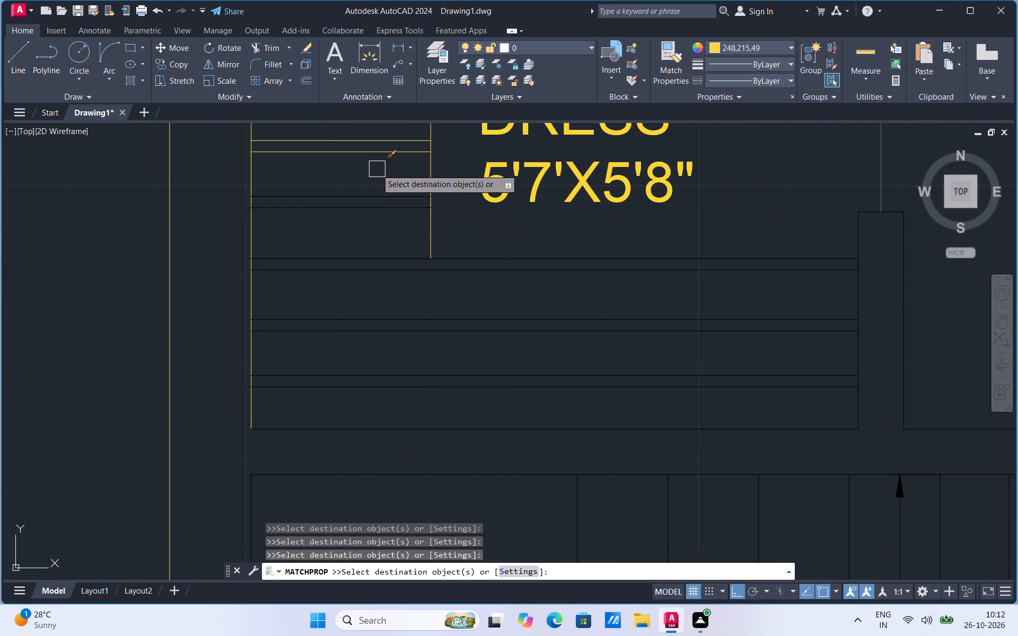
{"action": "left_click", "coordinate": [364, 193]}
{"action": "left_click", "coordinate": [360, 206]}
{"action": "left_click", "coordinate": [354, 251]}
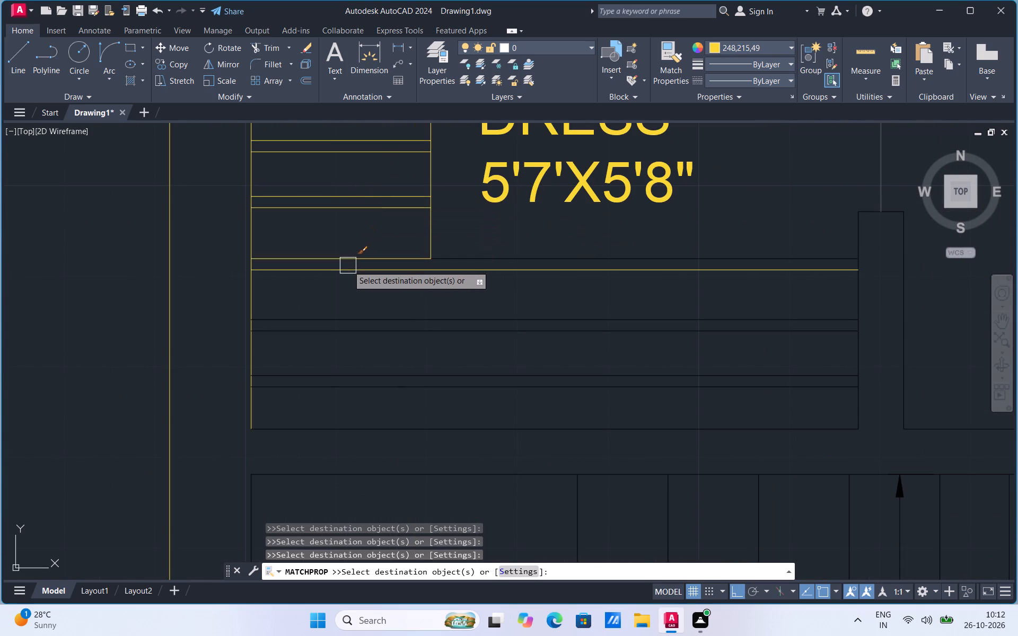
{"action": "left_click", "coordinate": [348, 266]}
{"action": "left_click", "coordinate": [441, 253]}
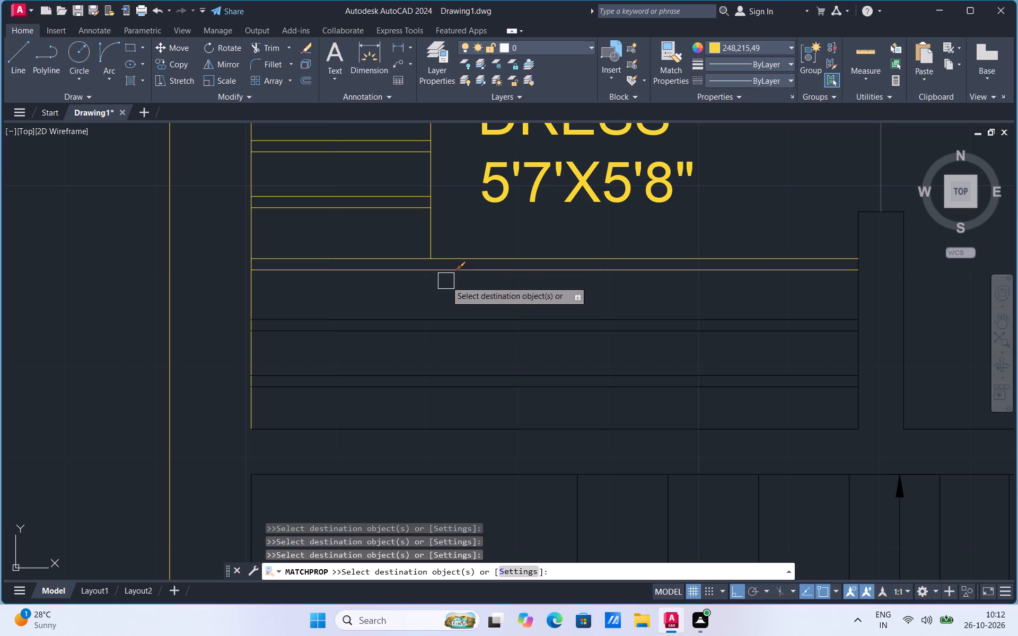
{"action": "left_click", "coordinate": [372, 315]}
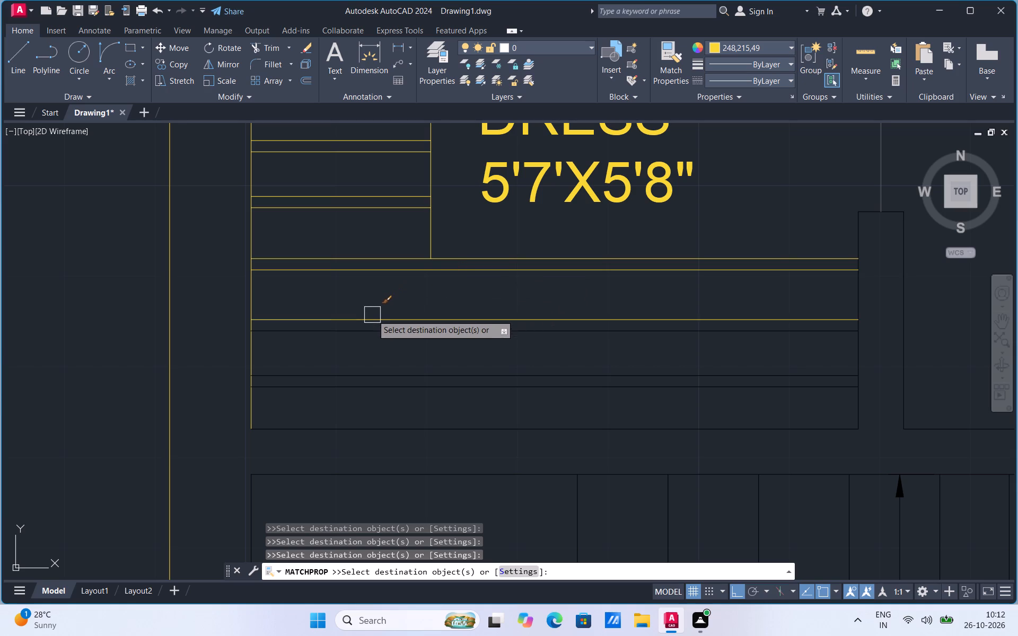
{"action": "left_click", "coordinate": [364, 325]}
{"action": "left_click", "coordinate": [344, 374]}
{"action": "left_click", "coordinate": [336, 385]}
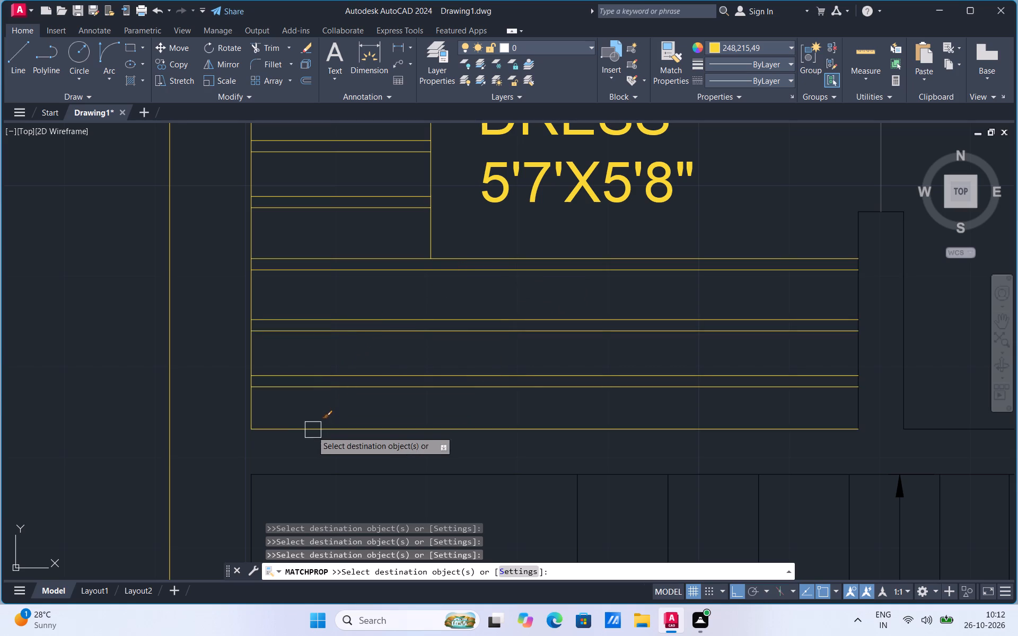
{"action": "left_click", "coordinate": [311, 432]}
Apply the matched properties to the staircase's upper and outer wall lines and the lower wall stub between dress and attached toilet.
{"action": "left_click", "coordinate": [295, 469]}
{"action": "left_click", "coordinate": [253, 494]}
{"action": "scroll", "coordinate": [311, 382], "scroll_direction": "down", "scroll_amount": 1}
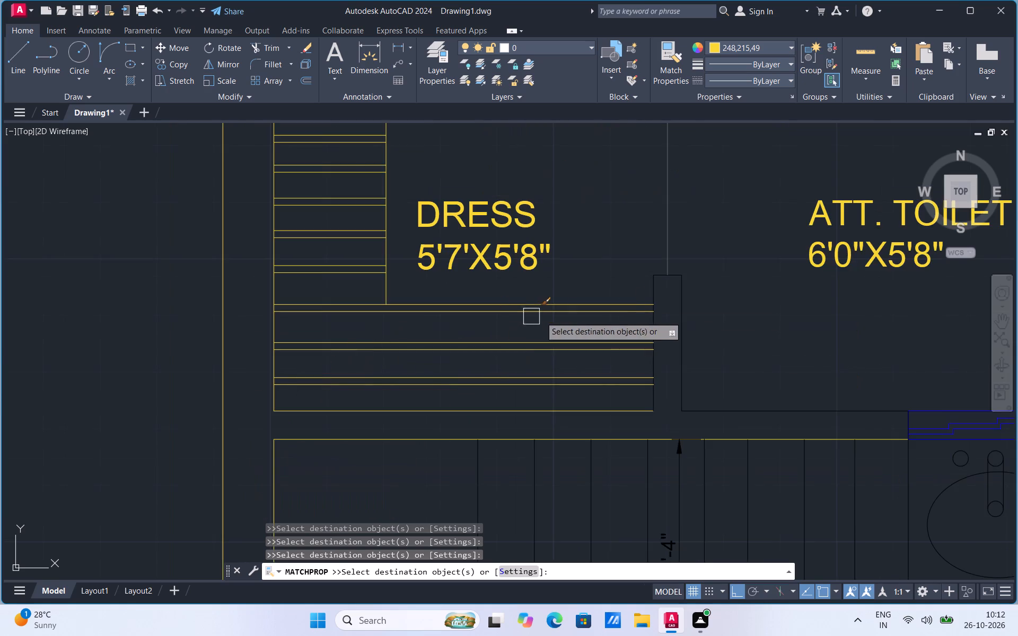
{"action": "scroll", "coordinate": [662, 302], "scroll_direction": "up", "scroll_amount": 2}
{"action": "left_click", "coordinate": [646, 279]}
{"action": "left_click", "coordinate": [653, 232]}
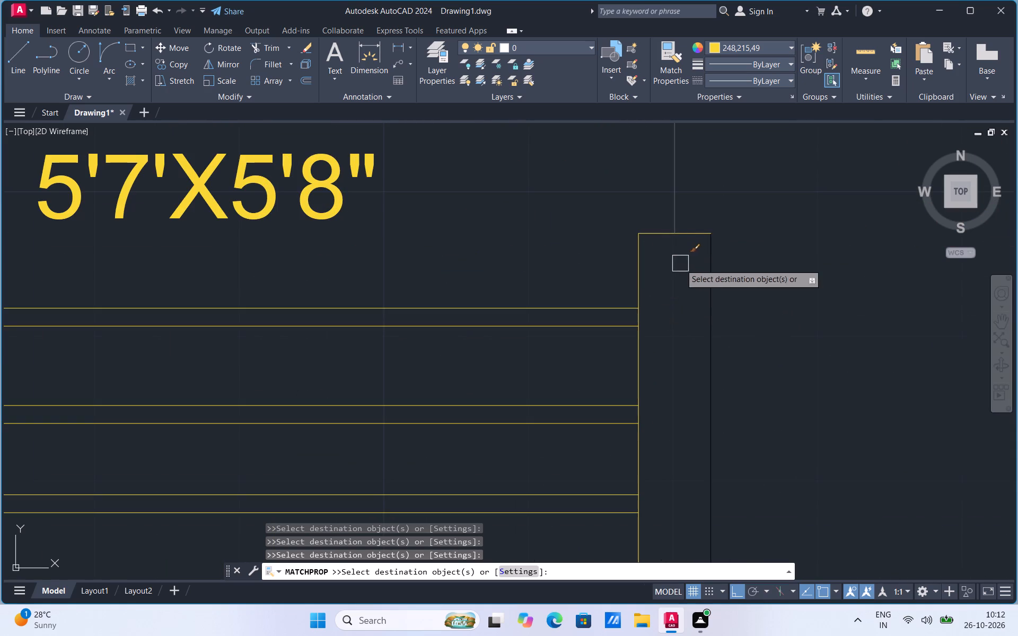
{"action": "left_click", "coordinate": [707, 311]}
{"action": "scroll", "coordinate": [603, 340], "scroll_direction": "down", "scroll_amount": 2}
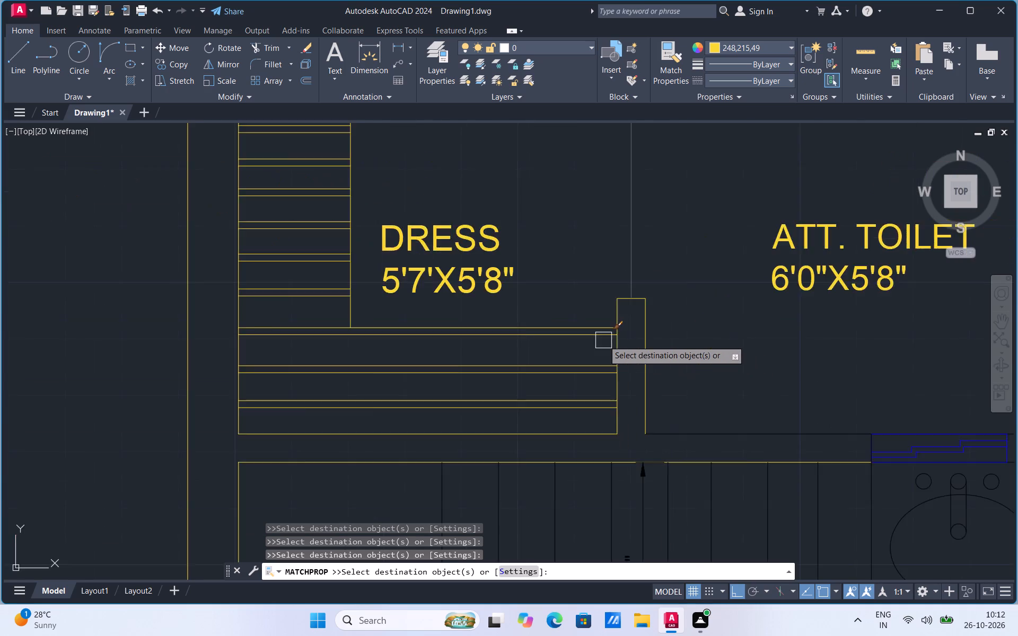
Apply the matched properties to the kitchen counter edge below the sink and the wall ends on both sides of the puja door opening.
{"action": "scroll", "coordinate": [603, 340], "scroll_direction": "down", "scroll_amount": 2}
{"action": "scroll", "coordinate": [586, 232], "scroll_direction": "up", "scroll_amount": 3}
{"action": "scroll", "coordinate": [558, 251], "scroll_direction": "down", "scroll_amount": 5}
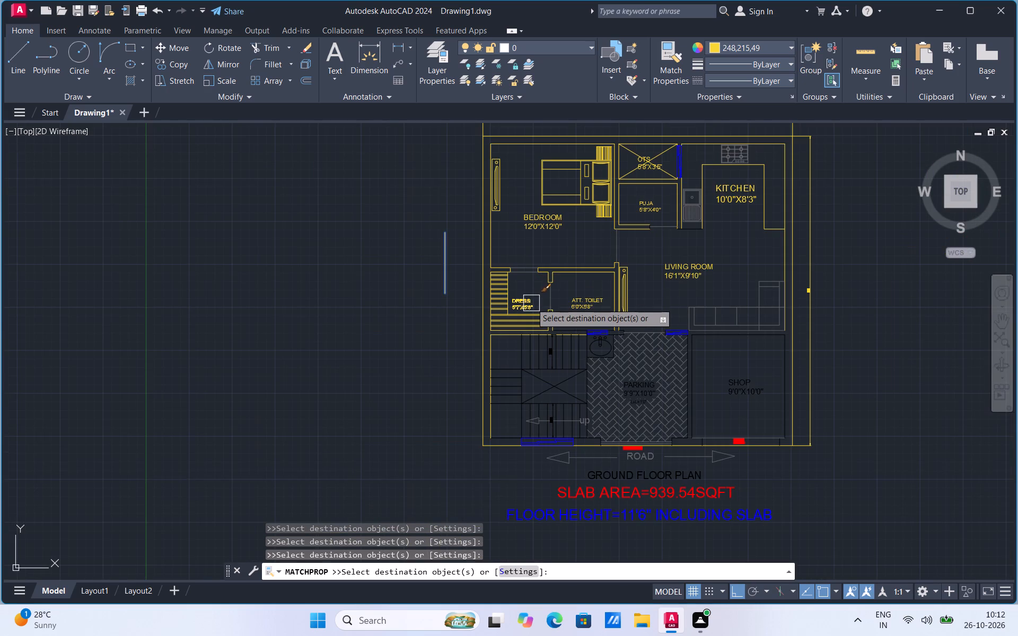
{"action": "scroll", "coordinate": [756, 128], "scroll_direction": "up", "scroll_amount": 2}
{"action": "left_click", "coordinate": [597, 386]}
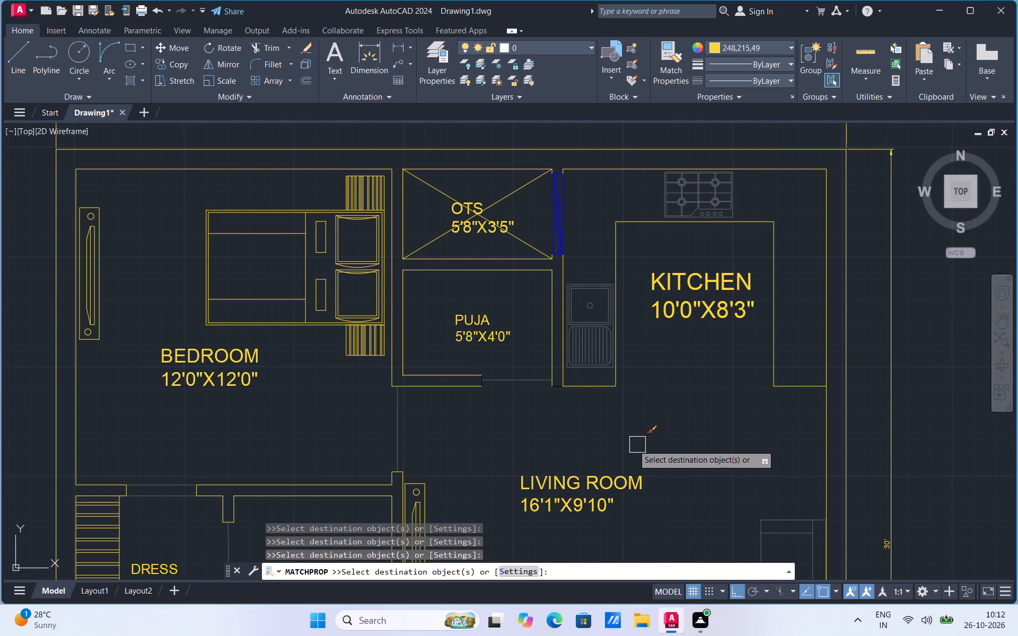
{"action": "scroll", "coordinate": [485, 394], "scroll_direction": "up", "scroll_amount": 4}
{"action": "left_click", "coordinate": [457, 345]}
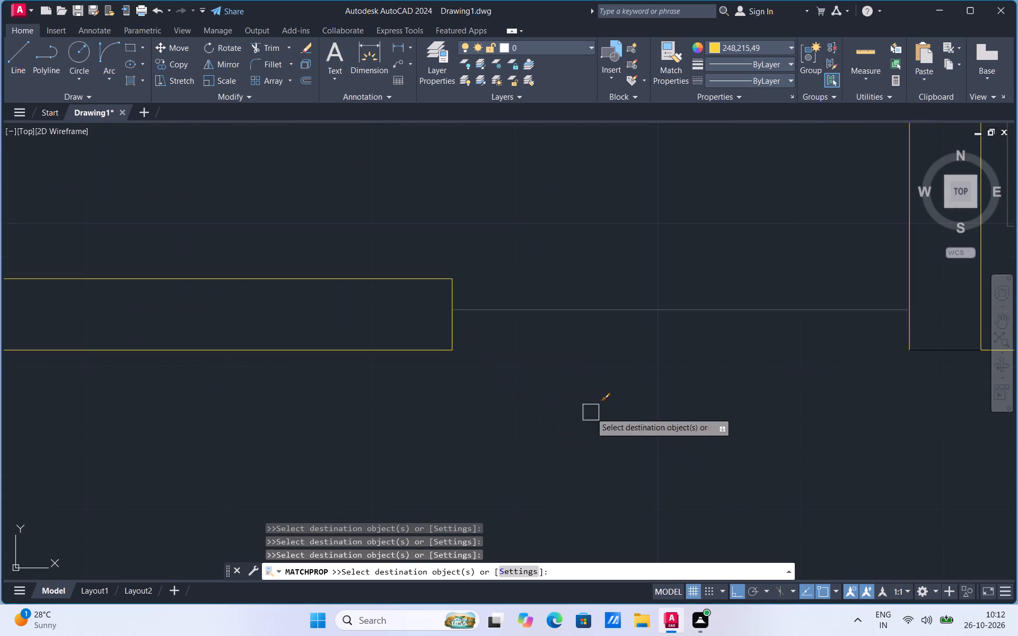
{"action": "left_click", "coordinate": [918, 353]}
{"action": "scroll", "coordinate": [634, 481], "scroll_direction": "down", "scroll_amount": 4}
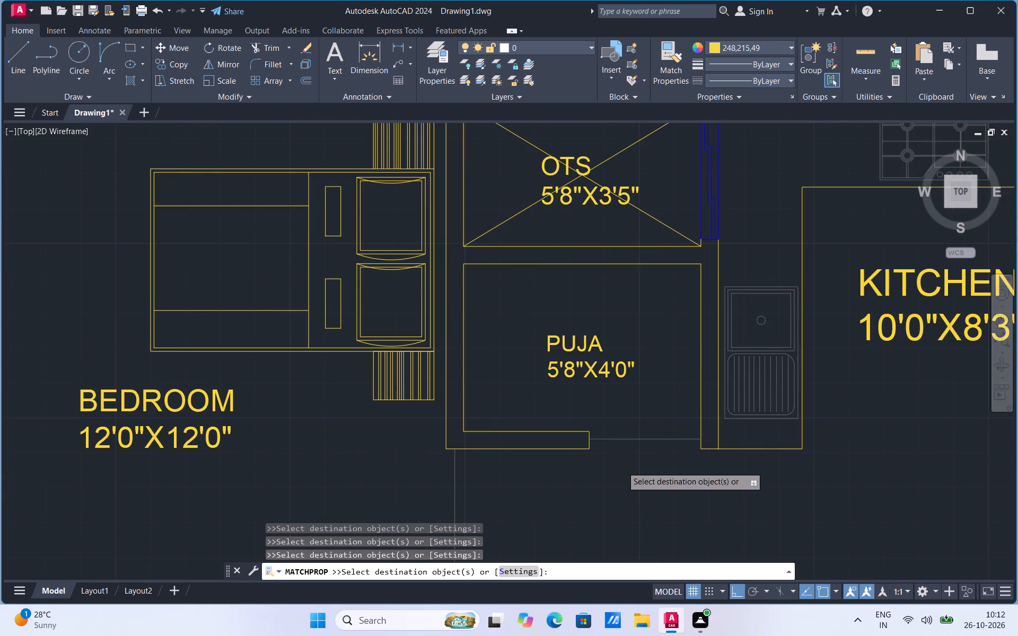
Apply the matched properties to the attached toilet's lower wall line and the staircase's 3'-4" dimension.
{"action": "scroll", "coordinate": [508, 253], "scroll_direction": "down", "scroll_amount": 2}
{"action": "scroll", "coordinate": [522, 438], "scroll_direction": "up", "scroll_amount": 3}
{"action": "left_click", "coordinate": [312, 424]}
{"action": "scroll", "coordinate": [203, 451], "scroll_direction": "up", "scroll_amount": 4}
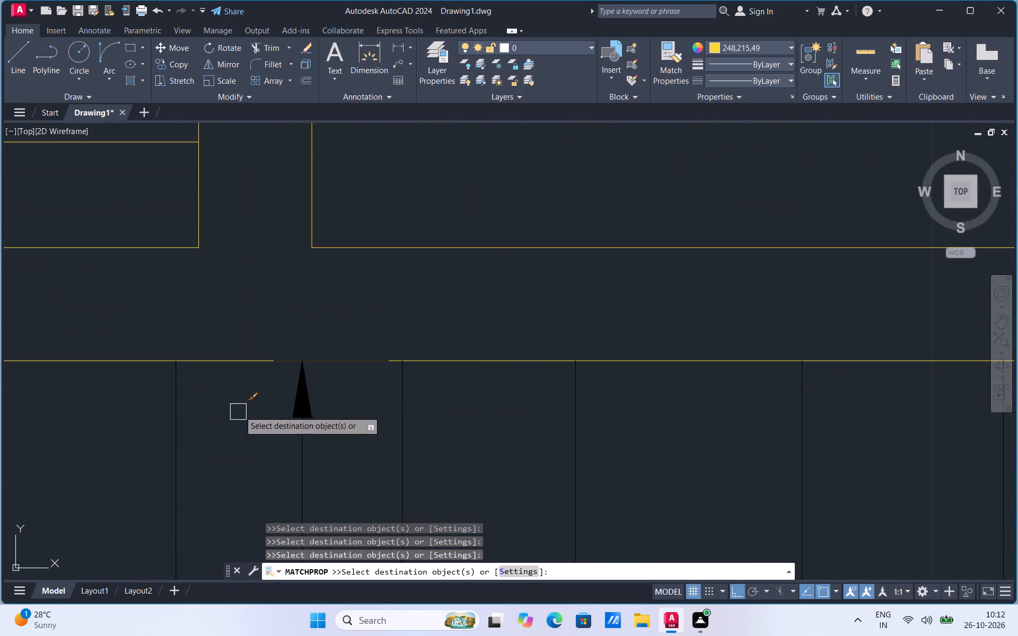
{"action": "left_click", "coordinate": [347, 360]}
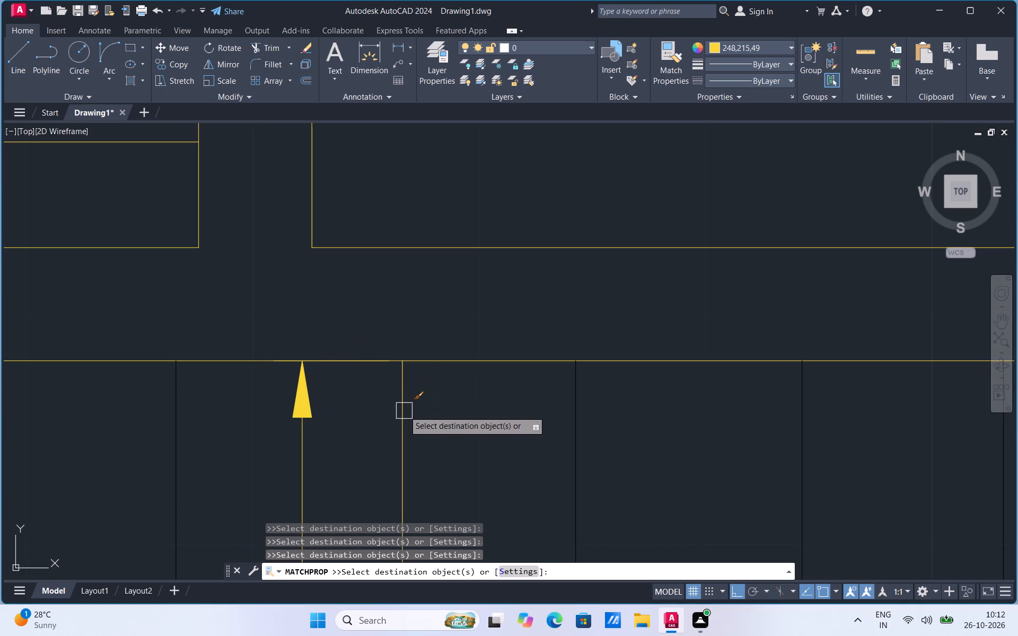
Apply the matched properties to the upper stair flight's tread lines from just beyond the 3'-4" dimension to the outer landing.
{"action": "left_click_drag", "start_coordinate": [403, 412], "coordinate": [409, 408]}
{"action": "scroll", "coordinate": [515, 322], "scroll_direction": "down", "scroll_amount": 4}
{"action": "left_click", "coordinate": [459, 369]}
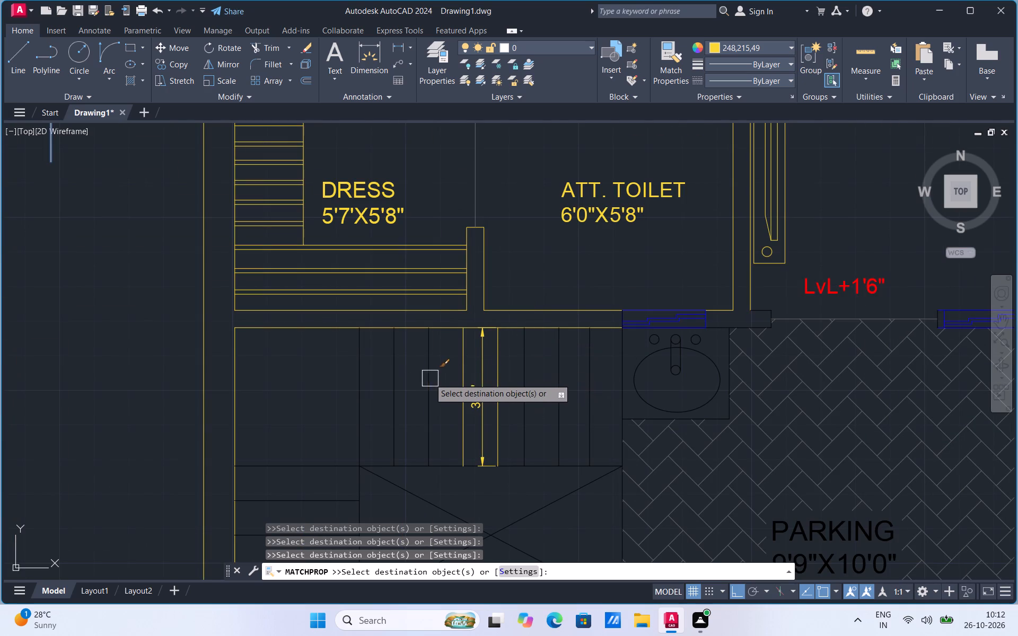
{"action": "left_click", "coordinate": [429, 378]}
{"action": "left_click", "coordinate": [403, 391]}
{"action": "left_click", "coordinate": [376, 405]}
{"action": "left_click", "coordinate": [359, 410]}
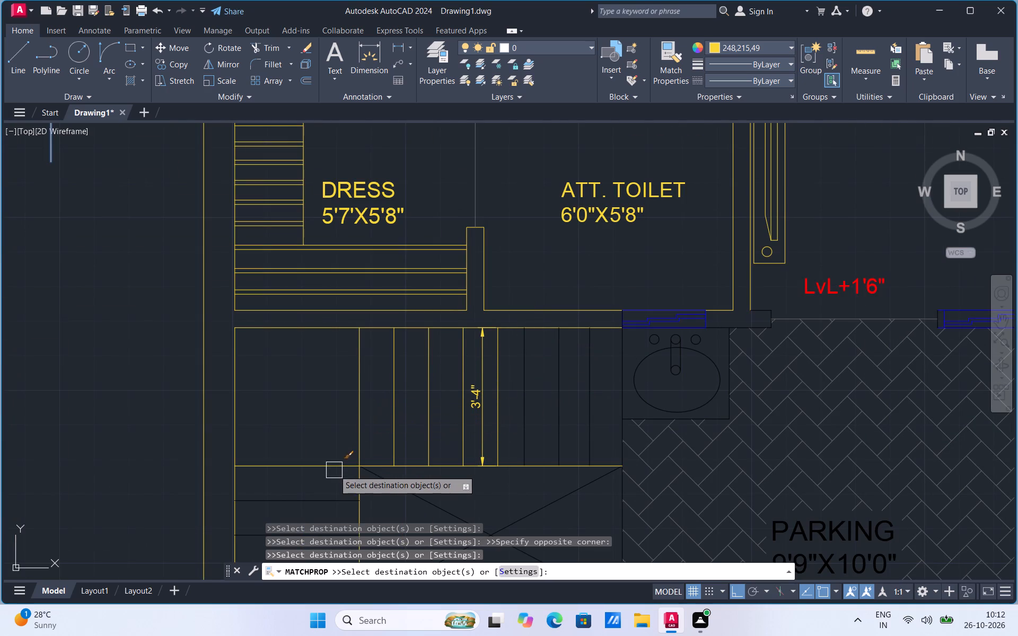
Apply the matched properties to the line below the upper flight, the crossed diagonals and the remaining treads up to the washbasin.
{"action": "left_click", "coordinate": [334, 470]}
{"action": "left_click", "coordinate": [403, 488]}
{"action": "left_click", "coordinate": [554, 503]}
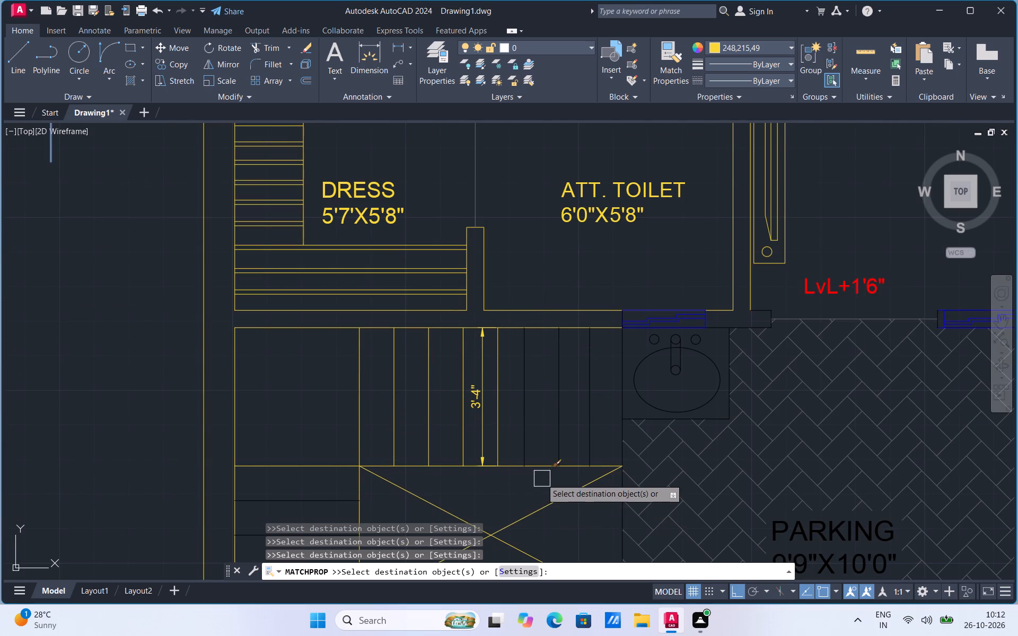
{"action": "left_click", "coordinate": [529, 445]}
{"action": "left_click", "coordinate": [552, 425]}
{"action": "left_click", "coordinate": [589, 399]}
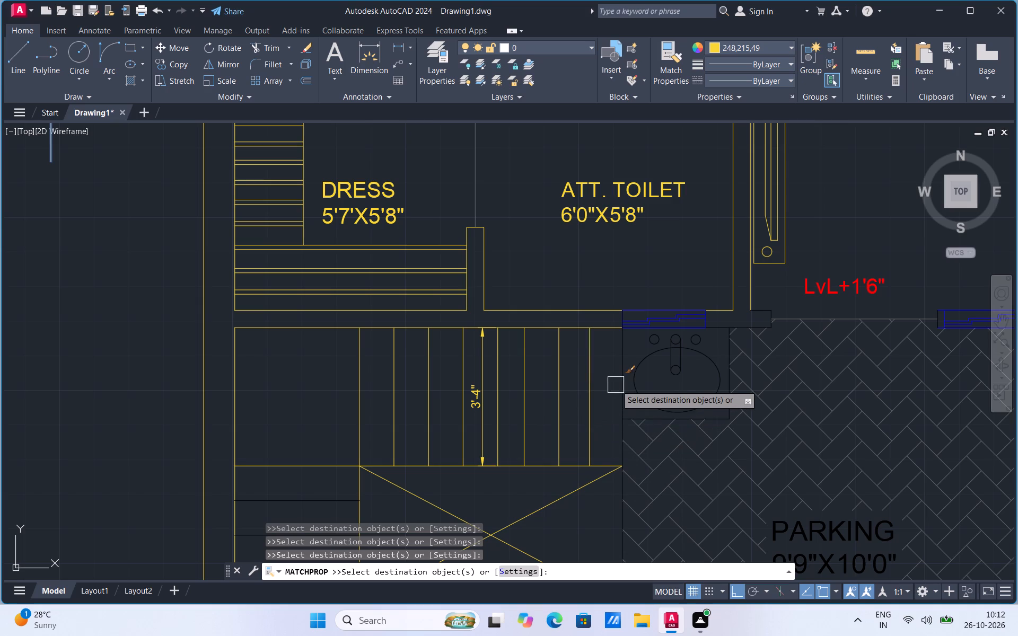
{"action": "left_click", "coordinate": [621, 379]}
Apply the matched properties to the wall lines and wall end between the toilet's blue window and the parking entrance.
{"action": "scroll", "coordinate": [730, 321], "scroll_direction": "up", "scroll_amount": 2}
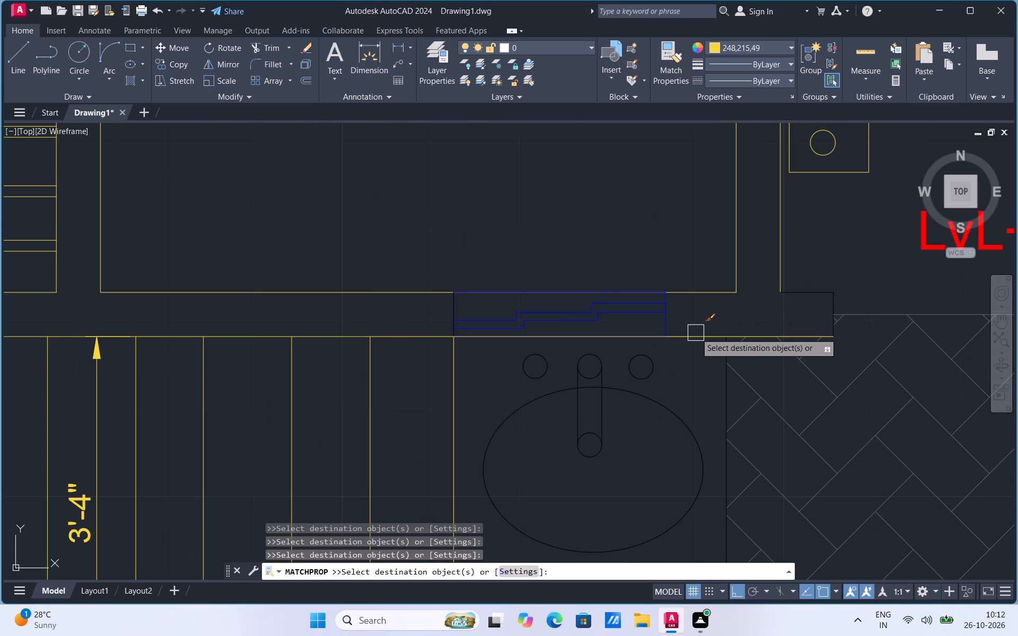
{"action": "left_click", "coordinate": [696, 333]}
{"action": "left_click", "coordinate": [810, 295]}
{"action": "scroll", "coordinate": [846, 295], "scroll_direction": "up", "scroll_amount": 3}
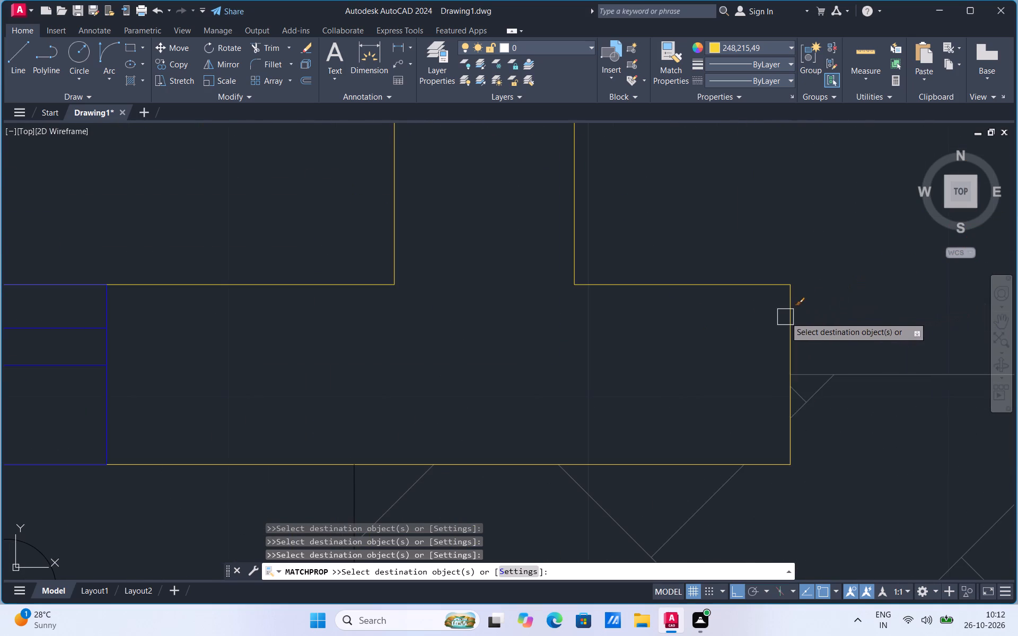
{"action": "left_click", "coordinate": [785, 317]}
{"action": "scroll", "coordinate": [724, 271], "scroll_direction": "down", "scroll_amount": 3}
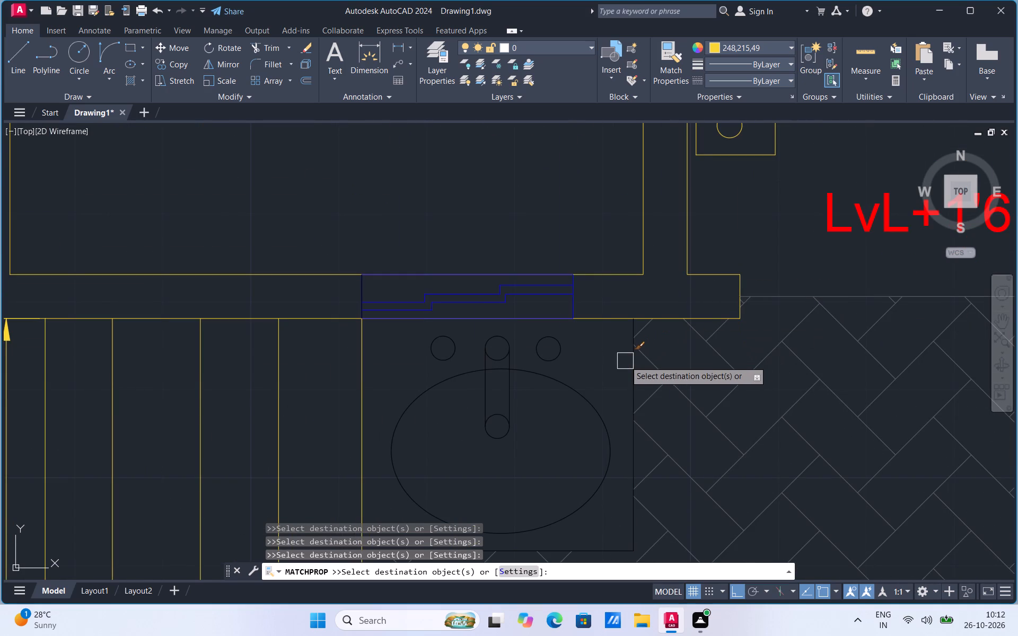
Apply the matched properties to the washbasin's ellipse, tap circles and lines, and its counter edges beside the parking.
{"action": "left_click", "coordinate": [520, 379]}
{"action": "scroll", "coordinate": [509, 358], "scroll_direction": "up", "scroll_amount": 1}
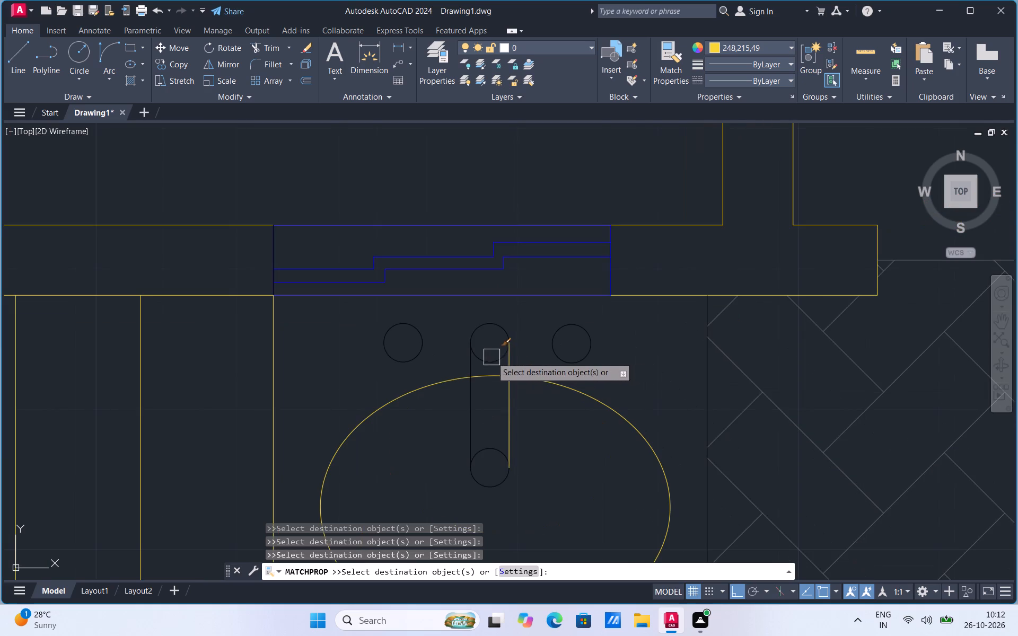
{"action": "left_click", "coordinate": [492, 357]}
{"action": "left_click", "coordinate": [425, 349]}
{"action": "left_click", "coordinate": [551, 351]}
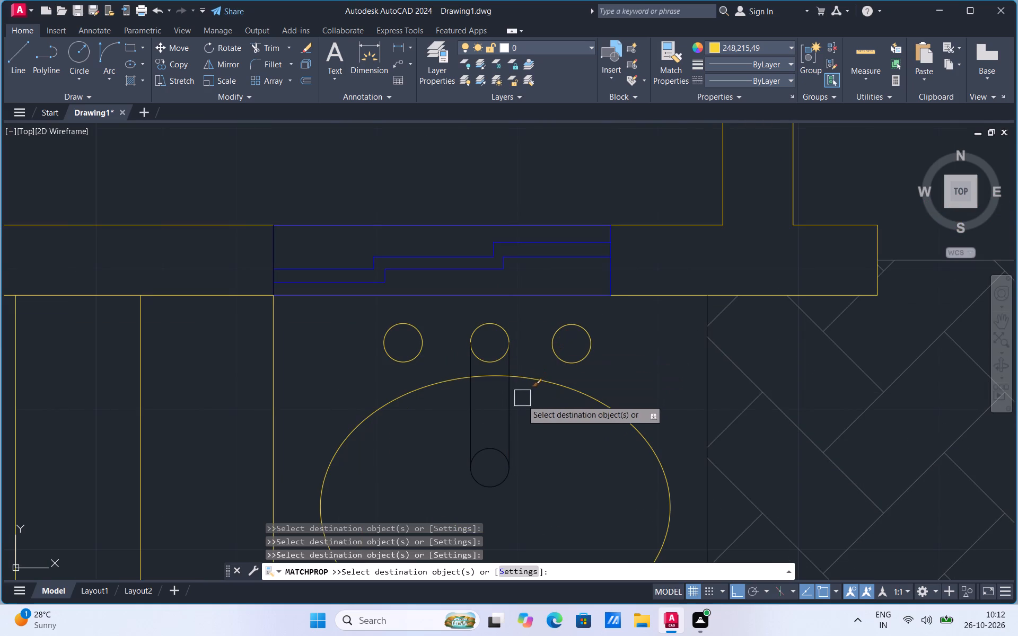
{"action": "left_click", "coordinate": [511, 410]}
{"action": "left_click", "coordinate": [472, 423]}
{"action": "left_click", "coordinate": [486, 450]}
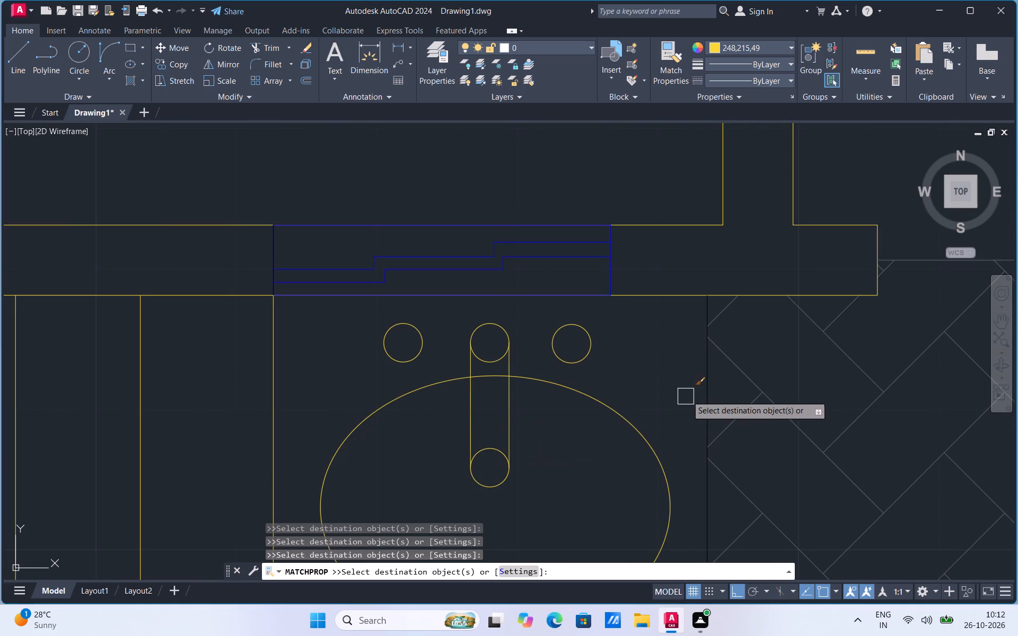
{"action": "left_click", "coordinate": [707, 388]}
{"action": "scroll", "coordinate": [692, 278], "scroll_direction": "down", "scroll_amount": 3}
{"action": "scroll", "coordinate": [643, 383], "scroll_direction": "up", "scroll_amount": 2}
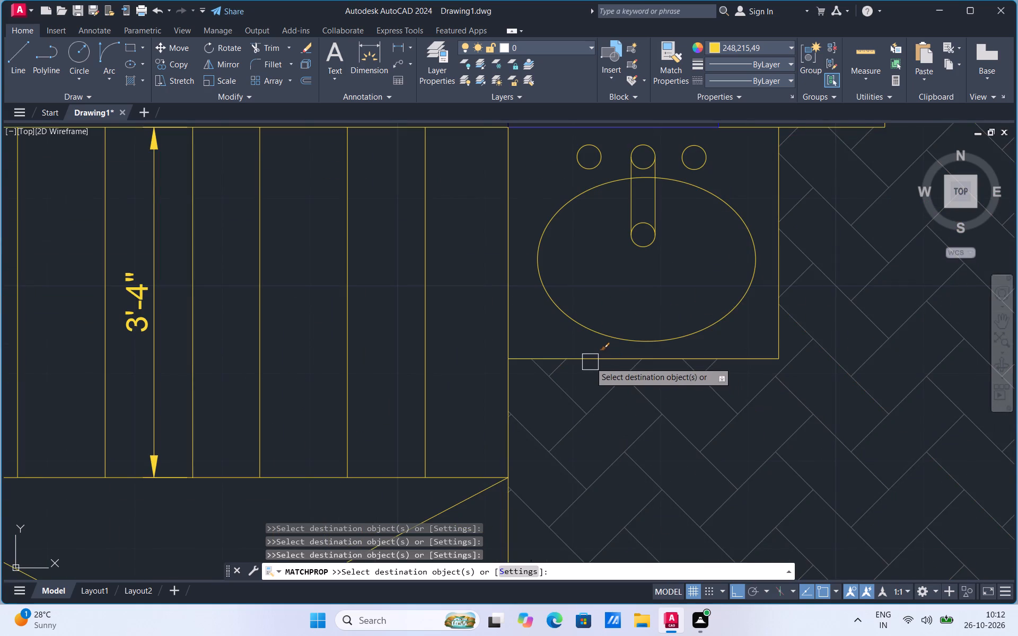
{"action": "left_click", "coordinate": [590, 362]}
Apply the matched properties to the remaining short tread lines connecting the upper and lower stair flights.
{"action": "scroll", "coordinate": [633, 258], "scroll_direction": "down", "scroll_amount": 3}
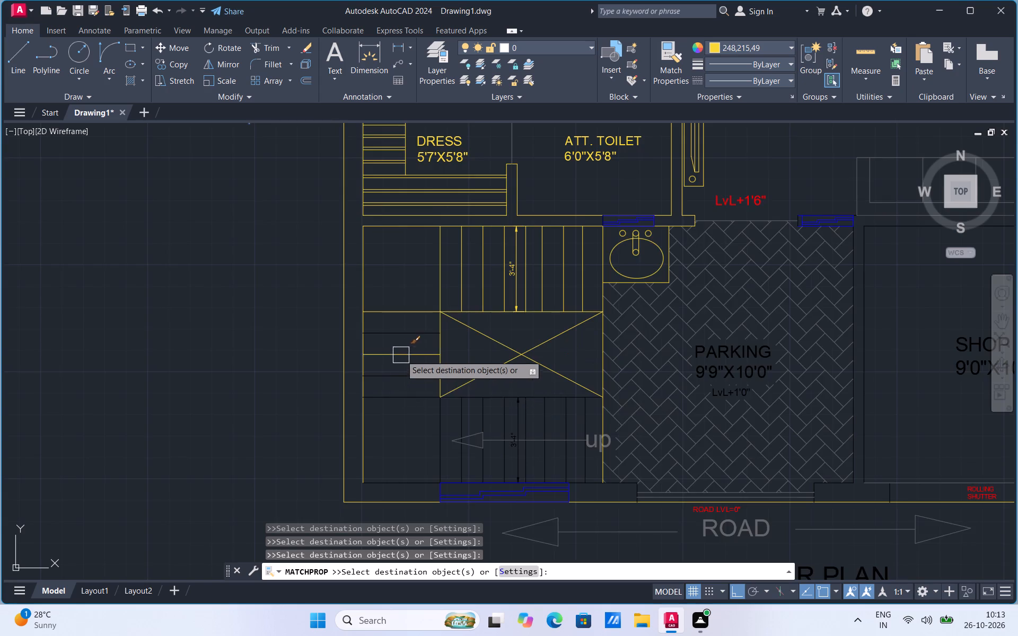
{"action": "scroll", "coordinate": [401, 355], "scroll_direction": "up", "scroll_amount": 1}
{"action": "left_click", "coordinate": [405, 347]}
{"action": "left_click", "coordinate": [419, 327]}
{"action": "left_click", "coordinate": [417, 396]}
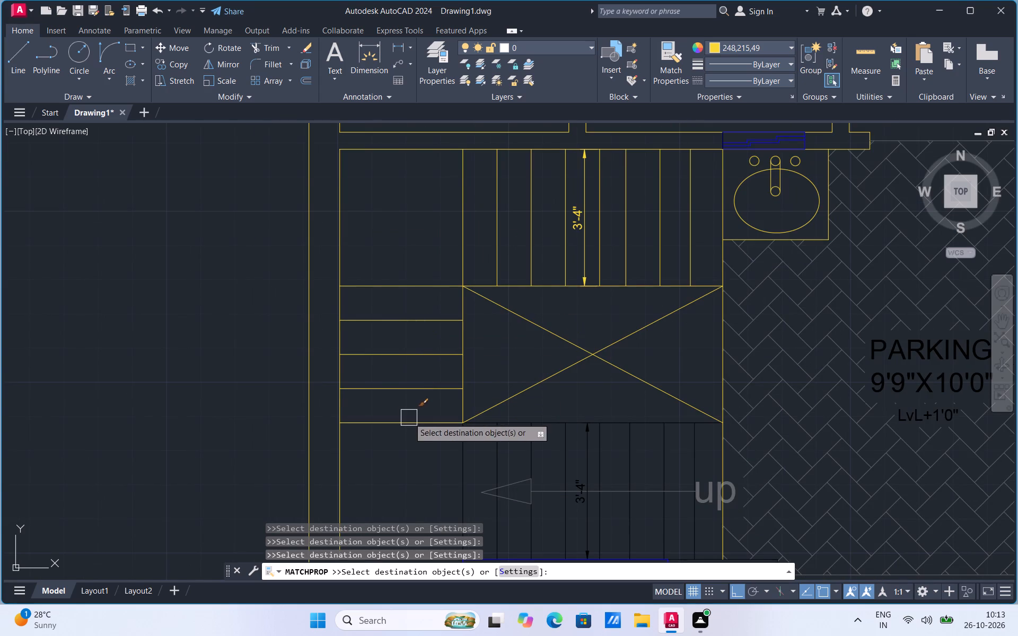
{"action": "left_click", "coordinate": [409, 418]}
Apply the matched properties to the lower stair flight's tread lines and its 3'-4" dimension.
{"action": "left_click", "coordinate": [460, 445]}
{"action": "left_click", "coordinate": [491, 446]}
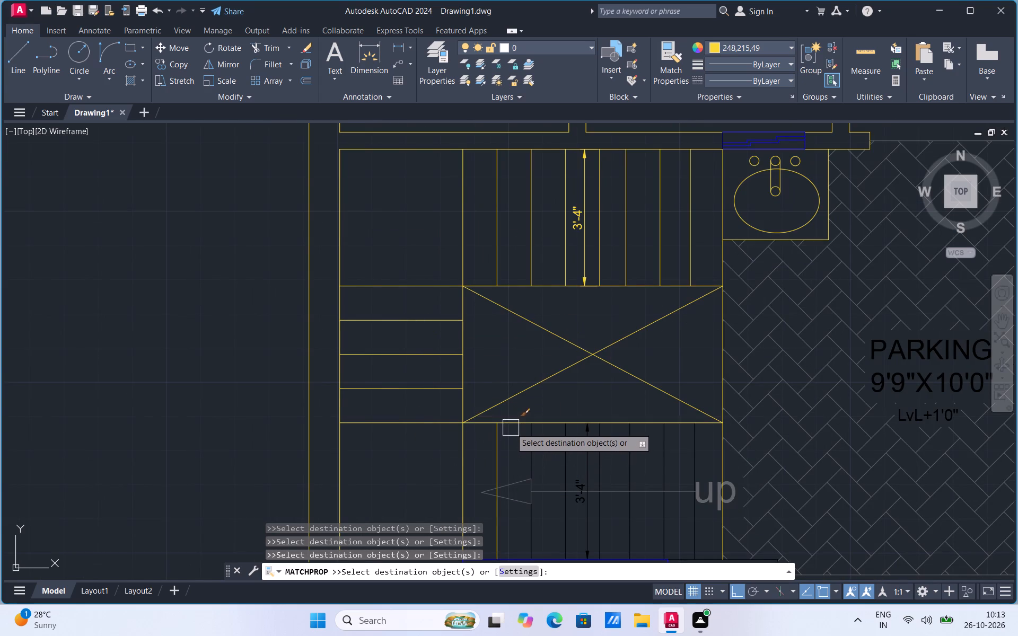
{"action": "left_click", "coordinate": [511, 427]}
{"action": "left_click", "coordinate": [529, 444]}
{"action": "left_click", "coordinate": [565, 446]}
{"action": "left_click", "coordinate": [585, 447]}
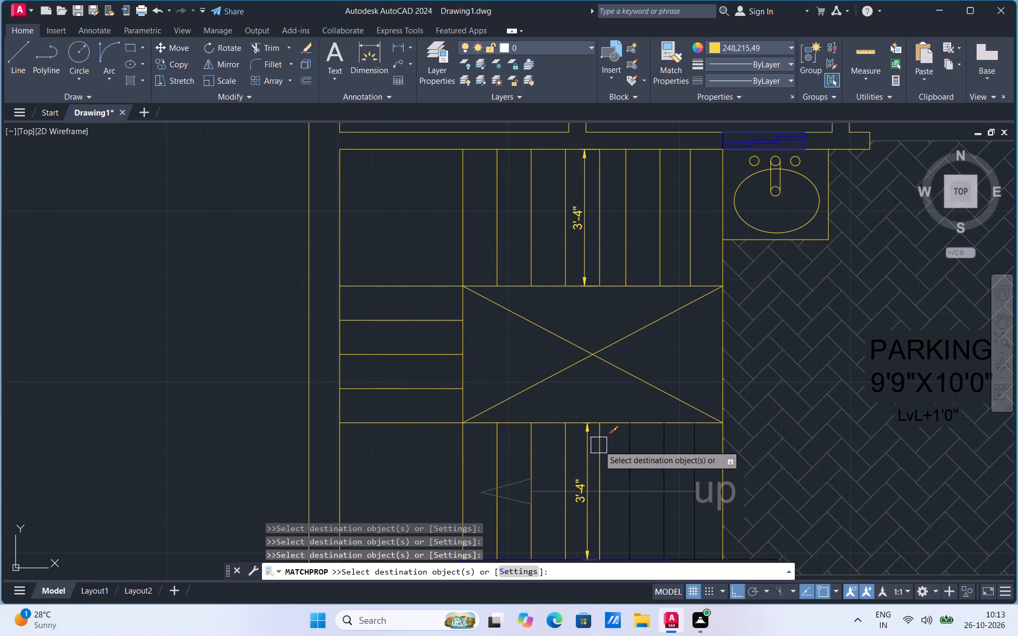
{"action": "left_click", "coordinate": [599, 445]}
{"action": "left_click", "coordinate": [626, 445]}
{"action": "left_click", "coordinate": [652, 444]}
{"action": "left_click", "coordinate": [697, 449]}
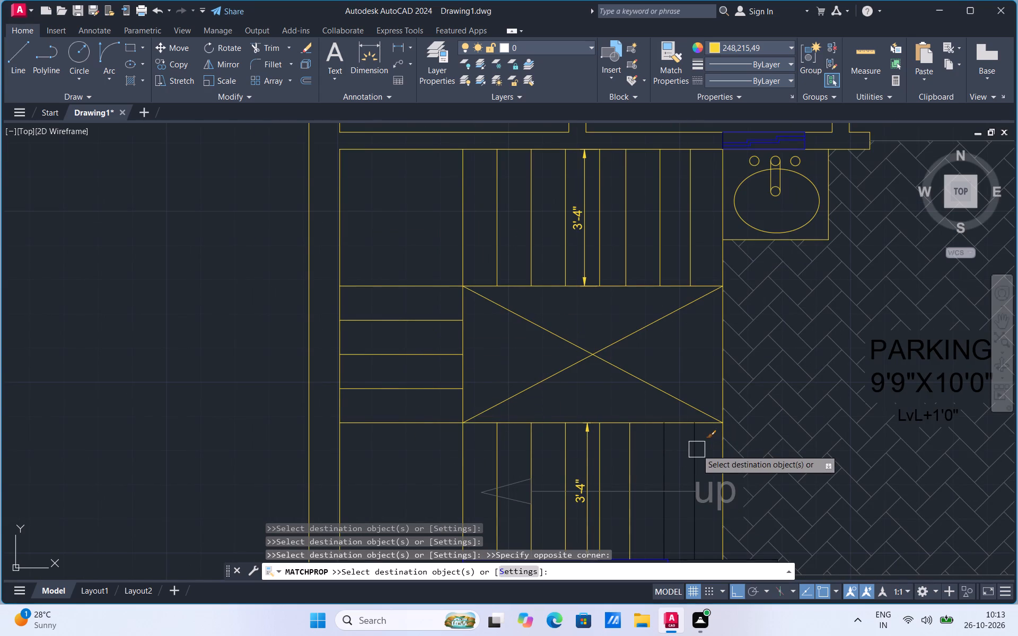
{"action": "left_click", "coordinate": [692, 452]}
{"action": "left_click", "coordinate": [662, 457]}
Apply the matched properties to the front wall lines either side of the staircase's blue window and the wall end at the parking.
{"action": "scroll", "coordinate": [498, 341], "scroll_direction": "down", "scroll_amount": 1}
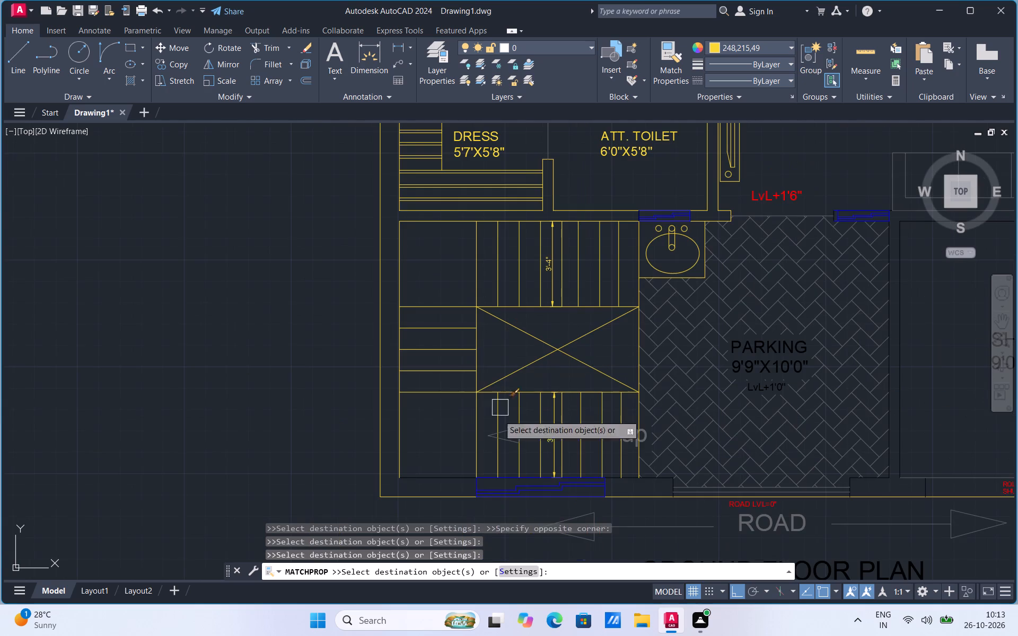
{"action": "left_click", "coordinate": [440, 480]}
{"action": "scroll", "coordinate": [648, 489], "scroll_direction": "up", "scroll_amount": 2}
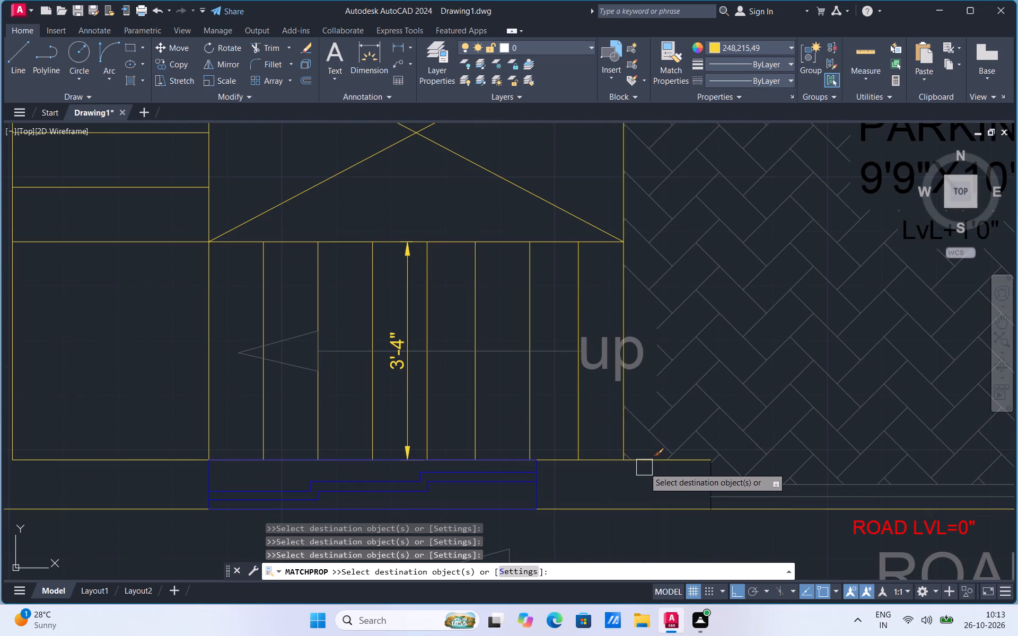
{"action": "left_click", "coordinate": [647, 463]}
{"action": "scroll", "coordinate": [712, 478], "scroll_direction": "up", "scroll_amount": 2}
{"action": "left_click", "coordinate": [708, 473]}
{"action": "scroll", "coordinate": [458, 461], "scroll_direction": "down", "scroll_amount": 4}
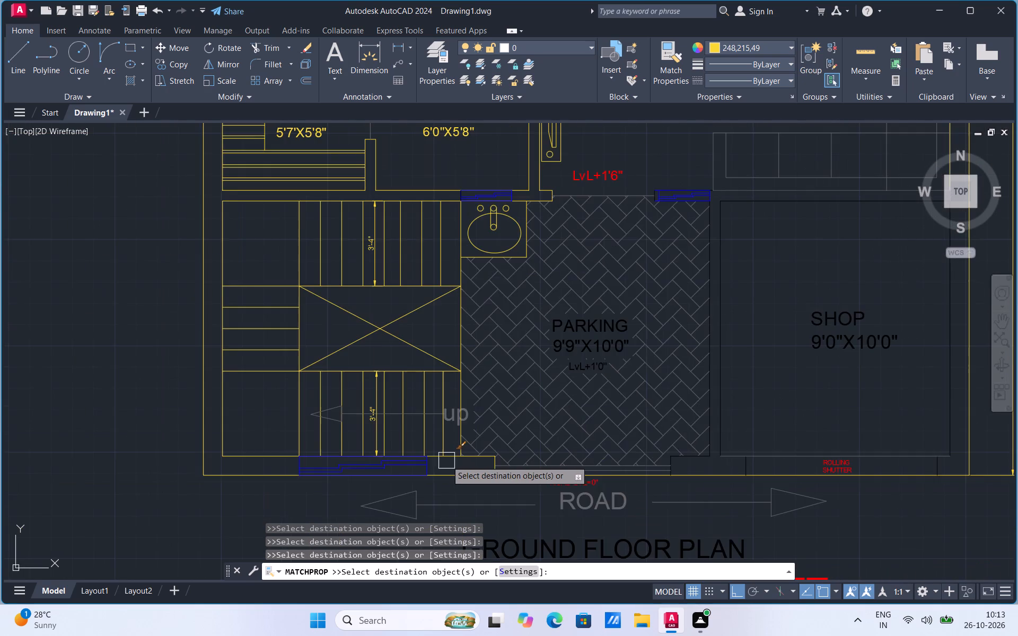
Apply the matched properties to both lines of the parking–shop wall and the front wall's return at the parking opening.
{"action": "scroll", "coordinate": [446, 461], "scroll_direction": "down", "scroll_amount": 1}
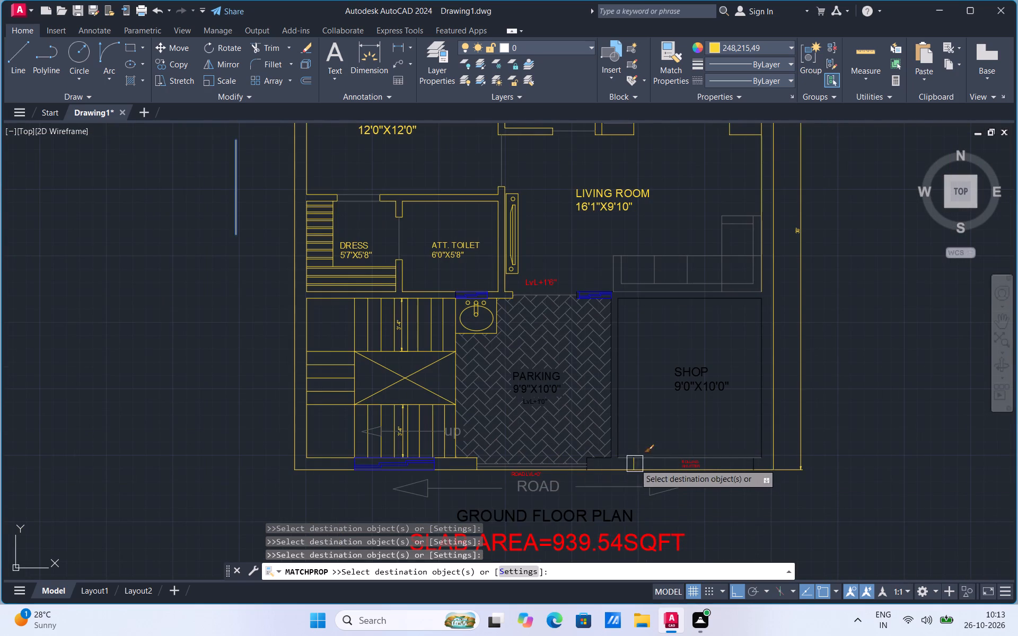
{"action": "scroll", "coordinate": [635, 417], "scroll_direction": "up", "scroll_amount": 2}
{"action": "left_click", "coordinate": [593, 469]}
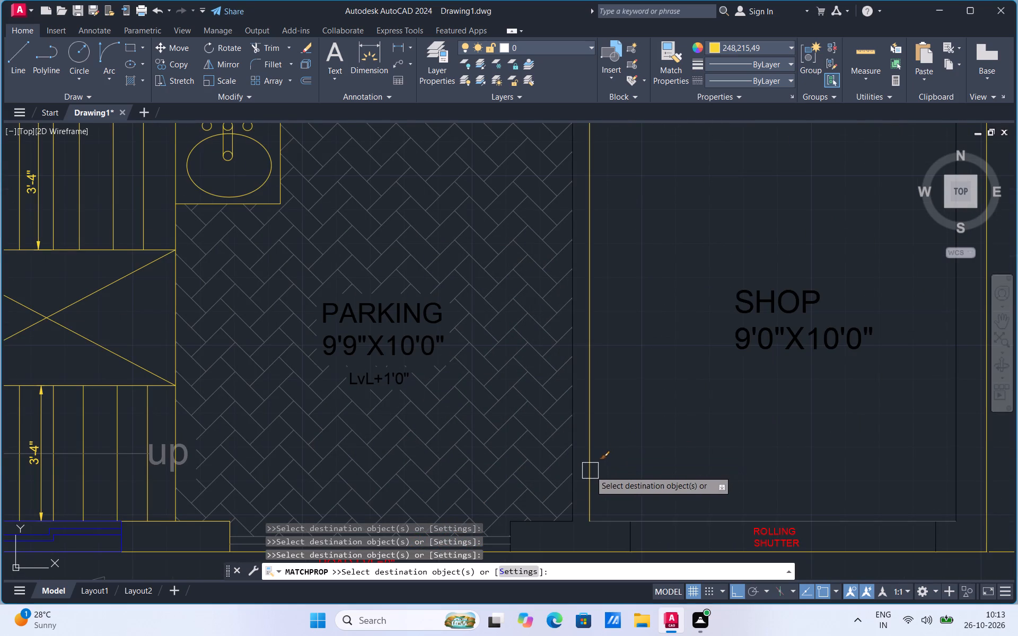
{"action": "scroll", "coordinate": [589, 470], "scroll_direction": "up", "scroll_amount": 2}
{"action": "left_click", "coordinate": [549, 455]}
{"action": "scroll", "coordinate": [634, 381], "scroll_direction": "down", "scroll_amount": 3}
{"action": "scroll", "coordinate": [591, 441], "scroll_direction": "up", "scroll_amount": 3}
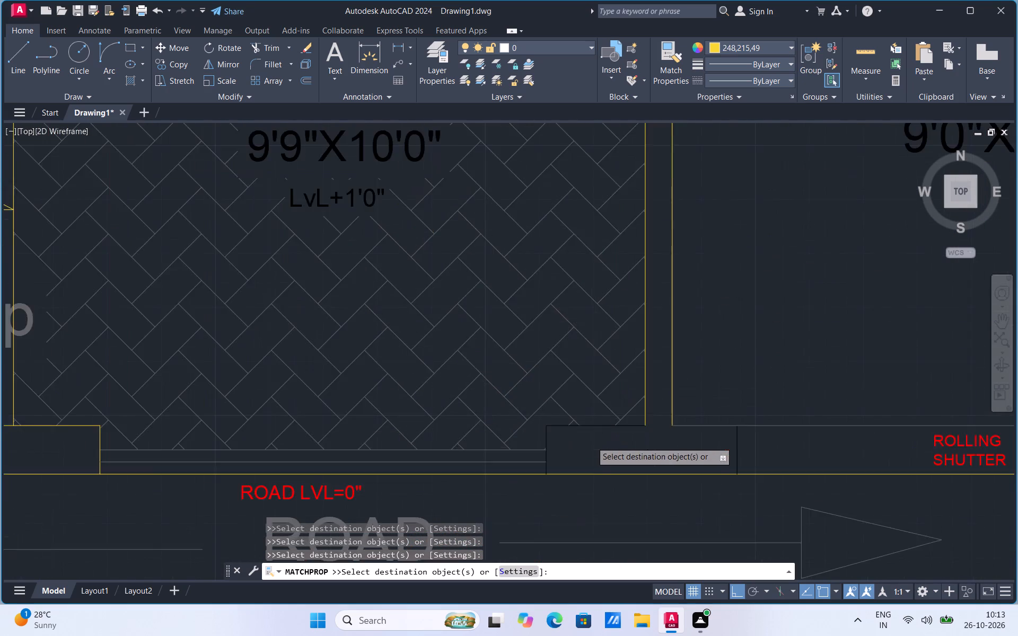
{"action": "left_click", "coordinate": [517, 437]}
{"action": "left_click", "coordinate": [533, 419]}
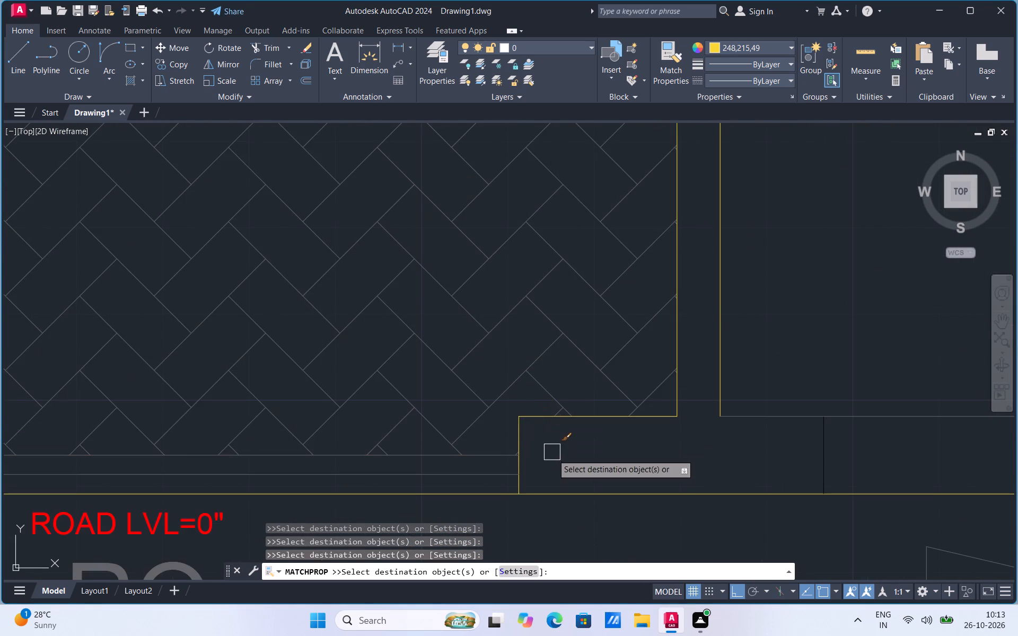
Apply the matched properties to both rolling shutter jambs and the shop's outer side wall line.
{"action": "scroll", "coordinate": [557, 469], "scroll_direction": "down", "scroll_amount": 1}
{"action": "scroll", "coordinate": [599, 487], "scroll_direction": "down", "scroll_amount": 3}
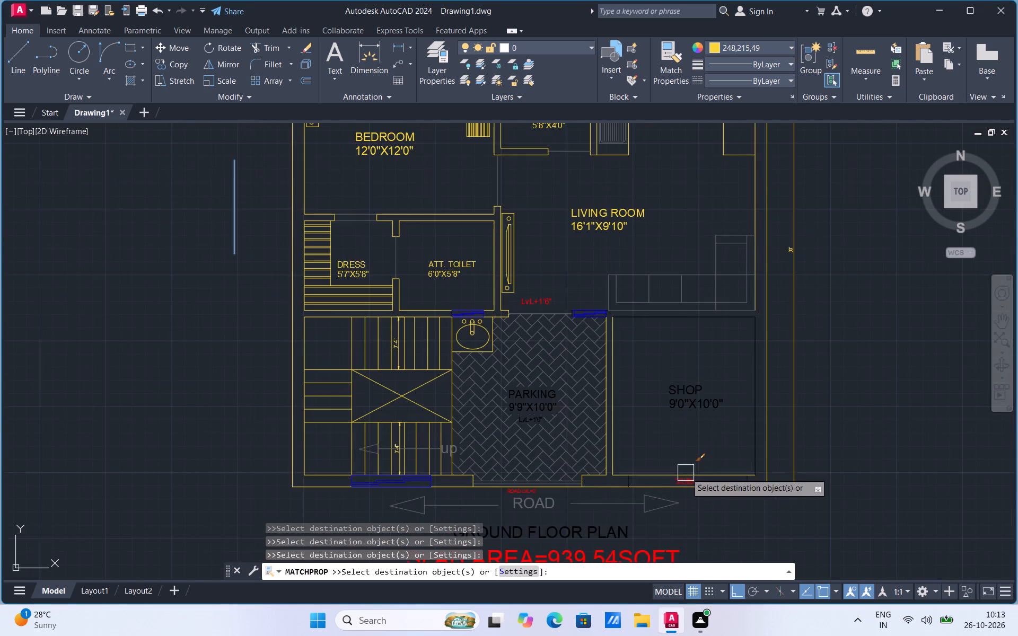
{"action": "scroll", "coordinate": [687, 472], "scroll_direction": "up", "scroll_amount": 1}
{"action": "scroll", "coordinate": [626, 488], "scroll_direction": "up", "scroll_amount": 3}
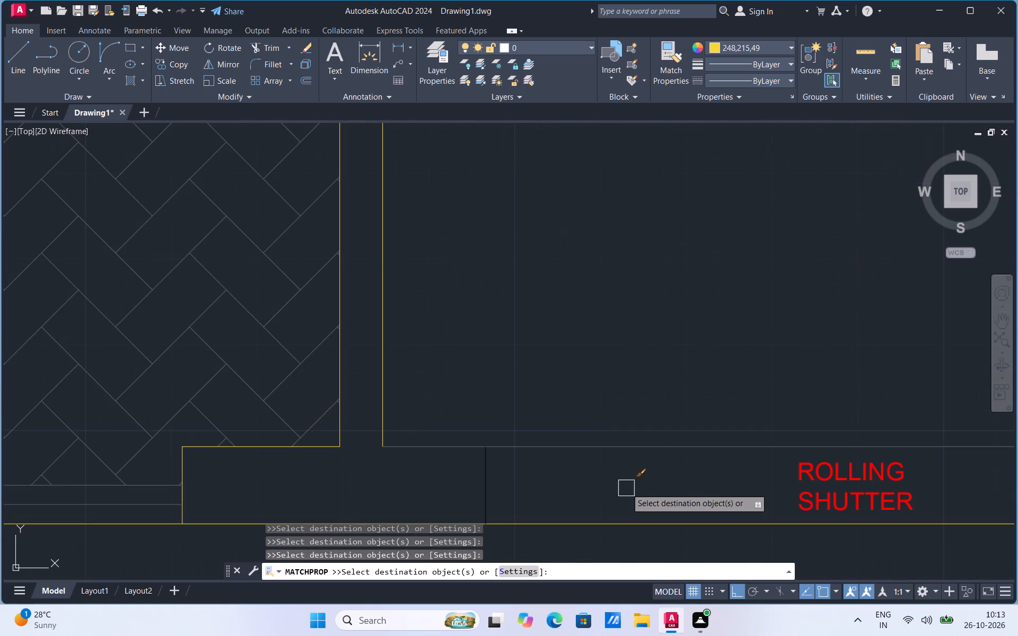
{"action": "left_click", "coordinate": [488, 485]}
{"action": "scroll", "coordinate": [529, 437], "scroll_direction": "down", "scroll_amount": 2}
{"action": "scroll", "coordinate": [750, 443], "scroll_direction": "up", "scroll_amount": 1}
{"action": "left_click", "coordinate": [851, 467]}
{"action": "left_click", "coordinate": [877, 416]}
{"action": "scroll", "coordinate": [751, 484], "scroll_direction": "down", "scroll_amount": 2}
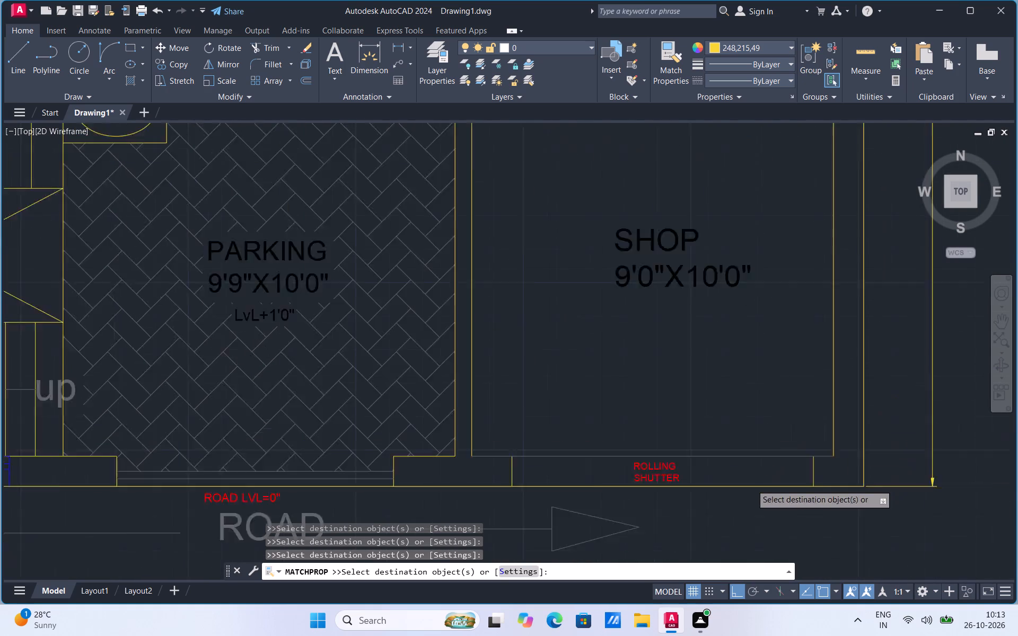
Apply the matched properties to the SHOP, PARKING and LvL+1'0" labels.
{"action": "left_click", "coordinate": [722, 350]}
{"action": "scroll", "coordinate": [648, 417], "scroll_direction": "down", "scroll_amount": 2}
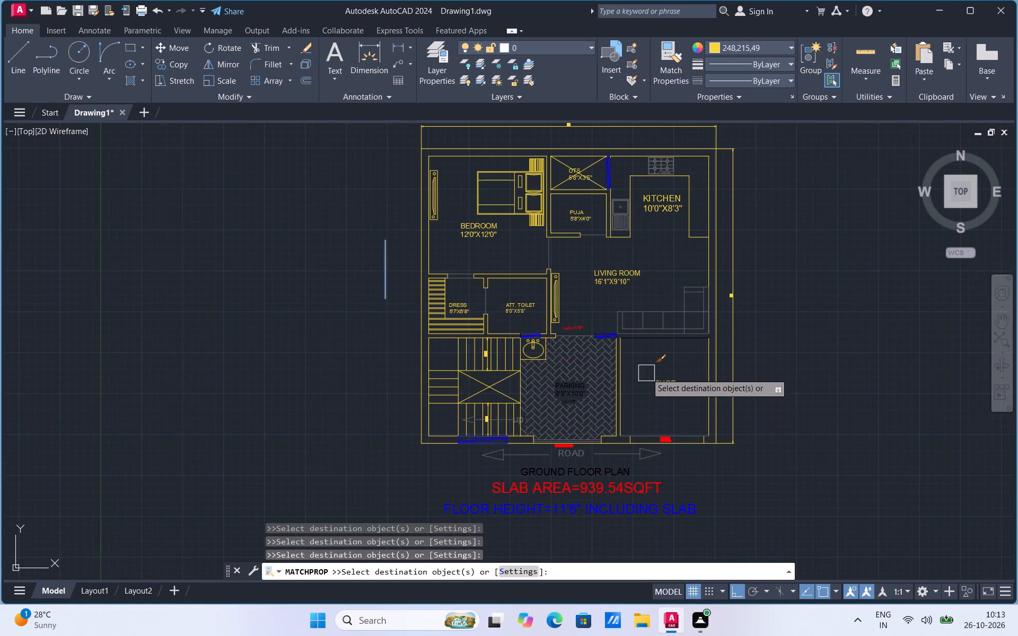
{"action": "scroll", "coordinate": [574, 385], "scroll_direction": "up", "scroll_amount": 2}
{"action": "left_click", "coordinate": [567, 392]}
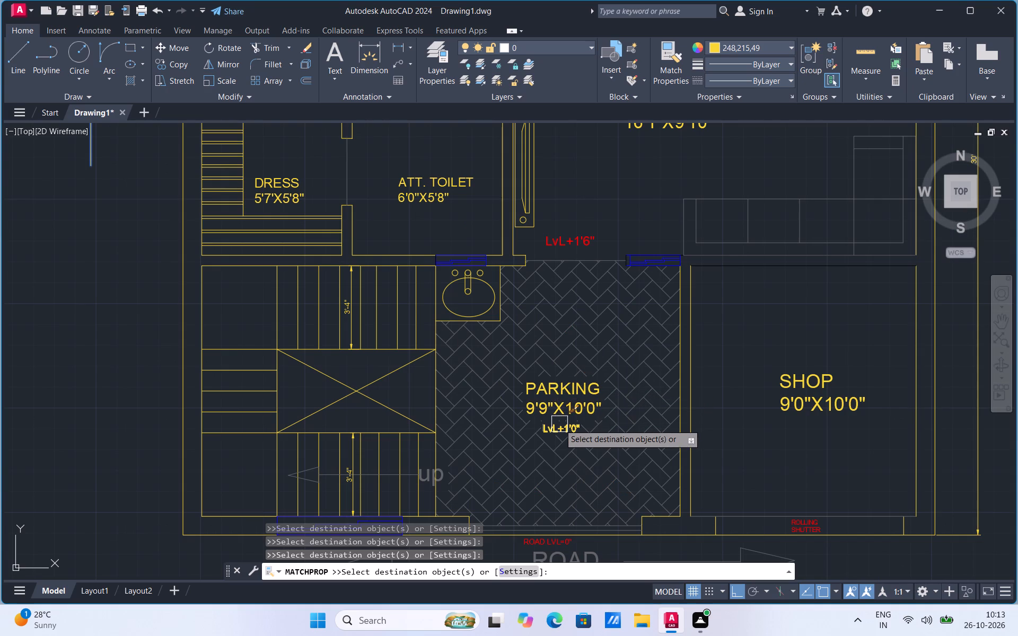
{"action": "left_click", "coordinate": [559, 424]}
{"action": "scroll", "coordinate": [550, 455], "scroll_direction": "down", "scroll_amount": 1}
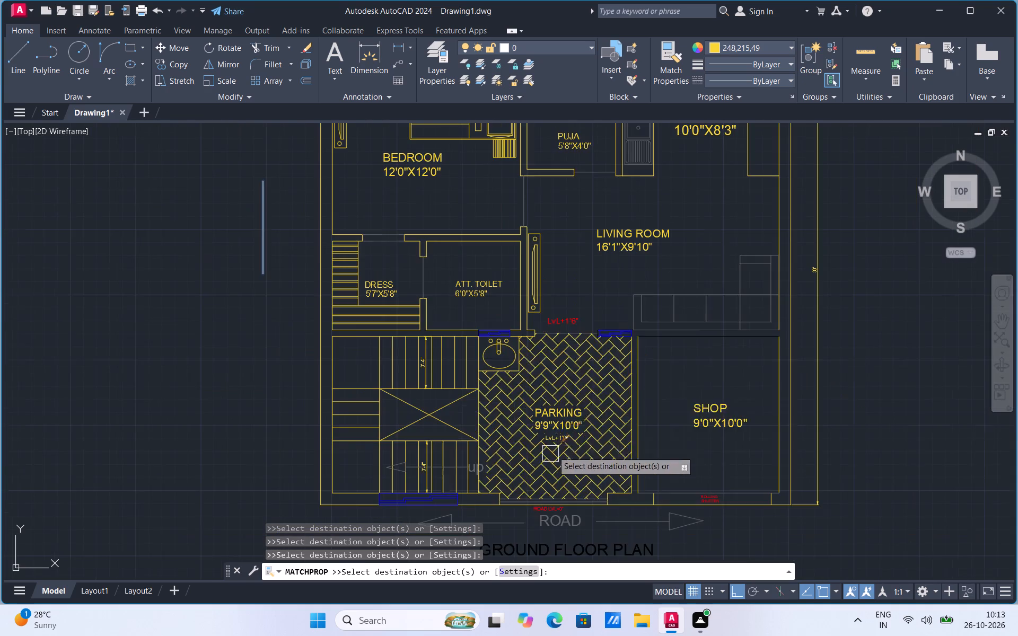
Apply the matched properties to the wall between living room and shop, including the wall end beside the entrance's blue window.
{"action": "scroll", "coordinate": [684, 334], "scroll_direction": "up", "scroll_amount": 3}
{"action": "left_click", "coordinate": [639, 341]}
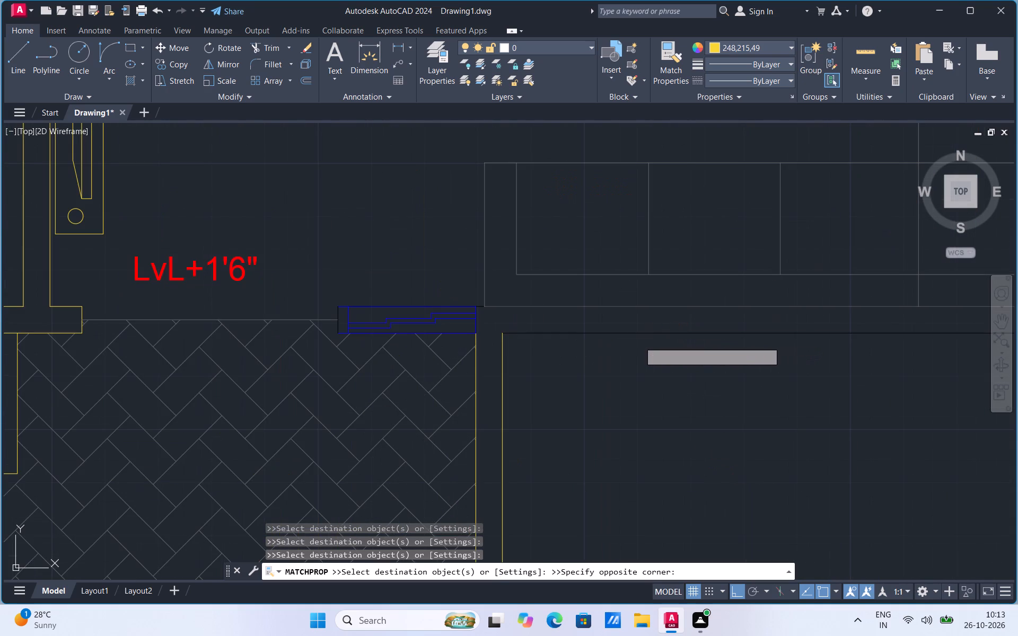
{"action": "left_click", "coordinate": [571, 332]}
{"action": "scroll", "coordinate": [564, 444], "scroll_direction": "down", "scroll_amount": 1}
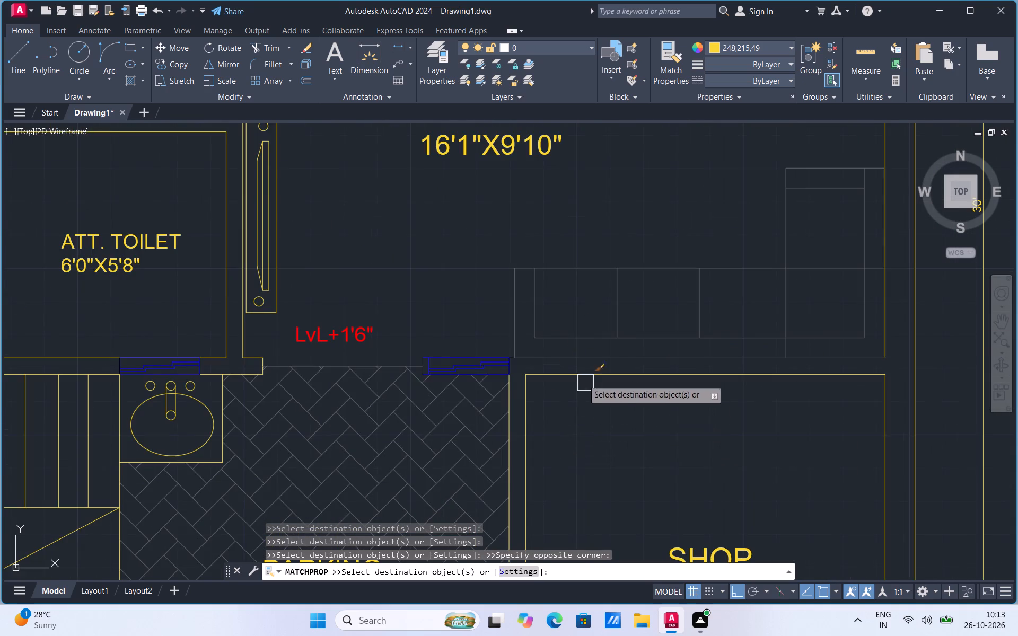
{"action": "scroll", "coordinate": [421, 365], "scroll_direction": "up", "scroll_amount": 4}
{"action": "left_click", "coordinate": [425, 361]}
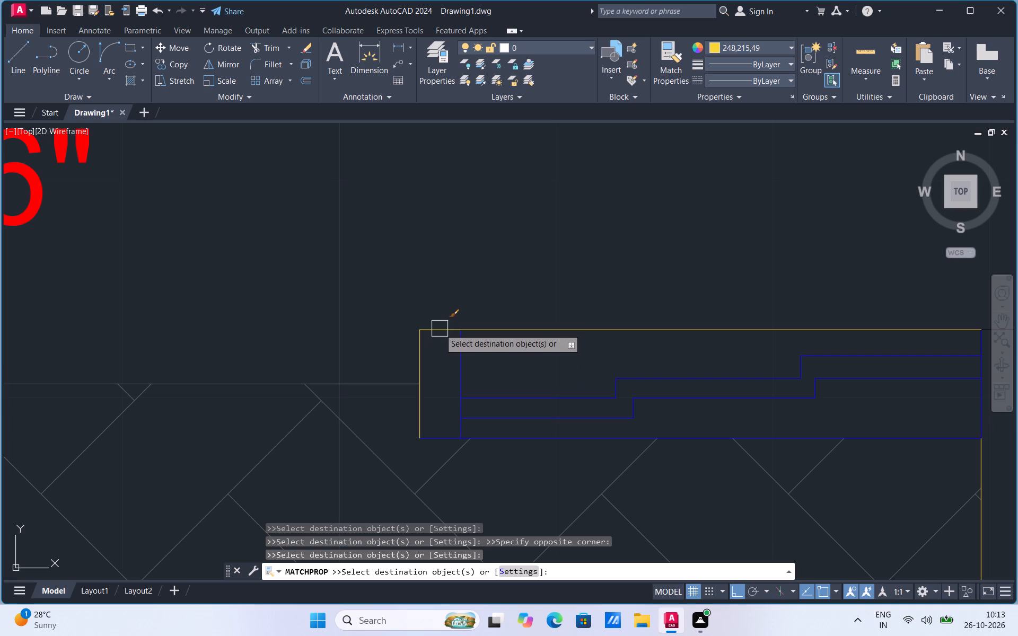
{"action": "scroll", "coordinate": [429, 436], "scroll_direction": "down", "scroll_amount": 1}
{"action": "scroll", "coordinate": [794, 381], "scroll_direction": "up", "scroll_amount": 1}
{"action": "left_click", "coordinate": [784, 363]}
{"action": "scroll", "coordinate": [553, 392], "scroll_direction": "down", "scroll_amount": 2}
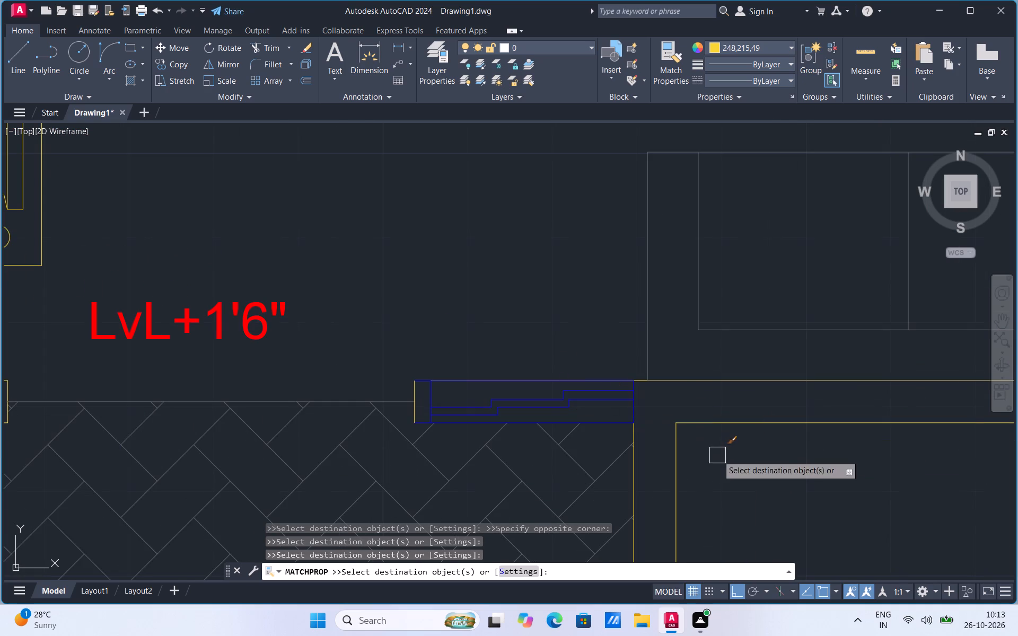
Set the current colour to orange 205,105,40 and draw a vertical sample line beside the yellow one outside the plan.
{"action": "scroll", "coordinate": [598, 450], "scroll_direction": "down", "scroll_amount": 5}
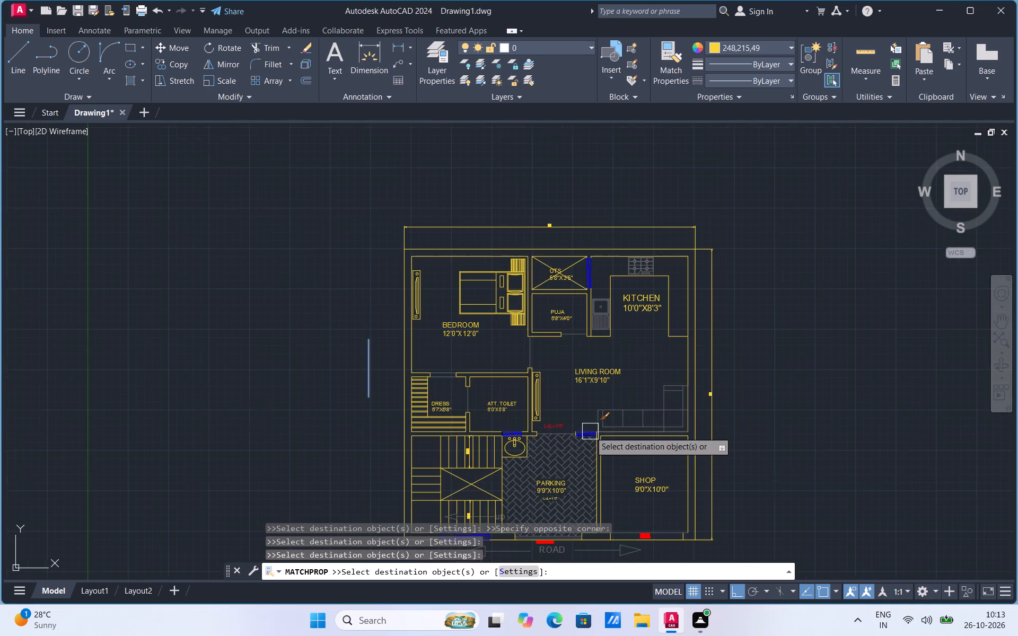
{"action": "scroll", "coordinate": [629, 404], "scroll_direction": "up", "scroll_amount": 2}
{"action": "scroll", "coordinate": [721, 335], "scroll_direction": "down", "scroll_amount": 1}
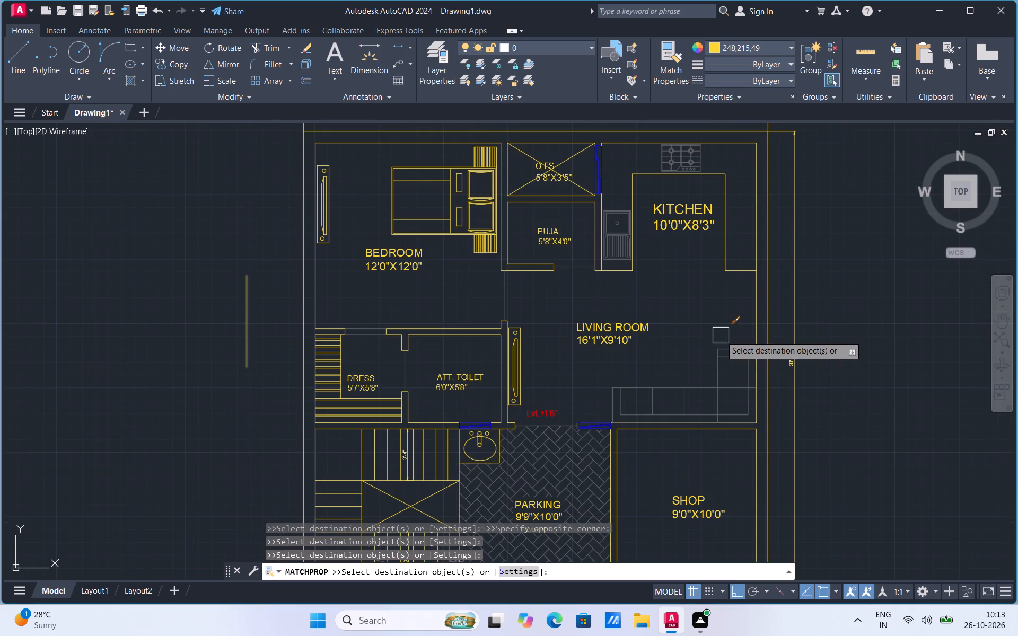
{"action": "left_click", "coordinate": [714, 48]}
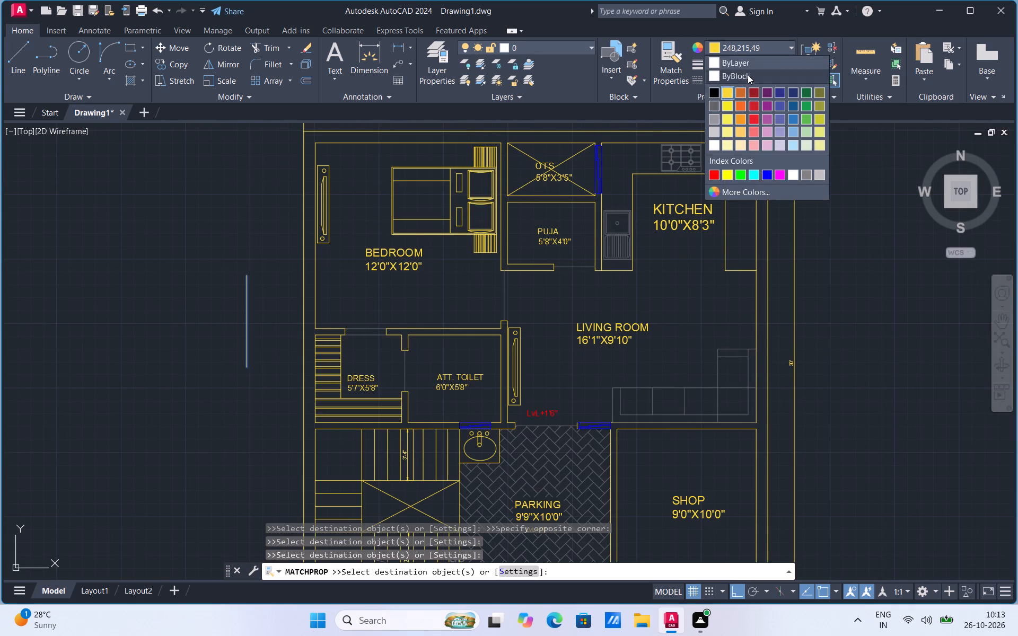
{"action": "left_click", "coordinate": [742, 90]}
{"action": "left_click", "coordinate": [13, 63]}
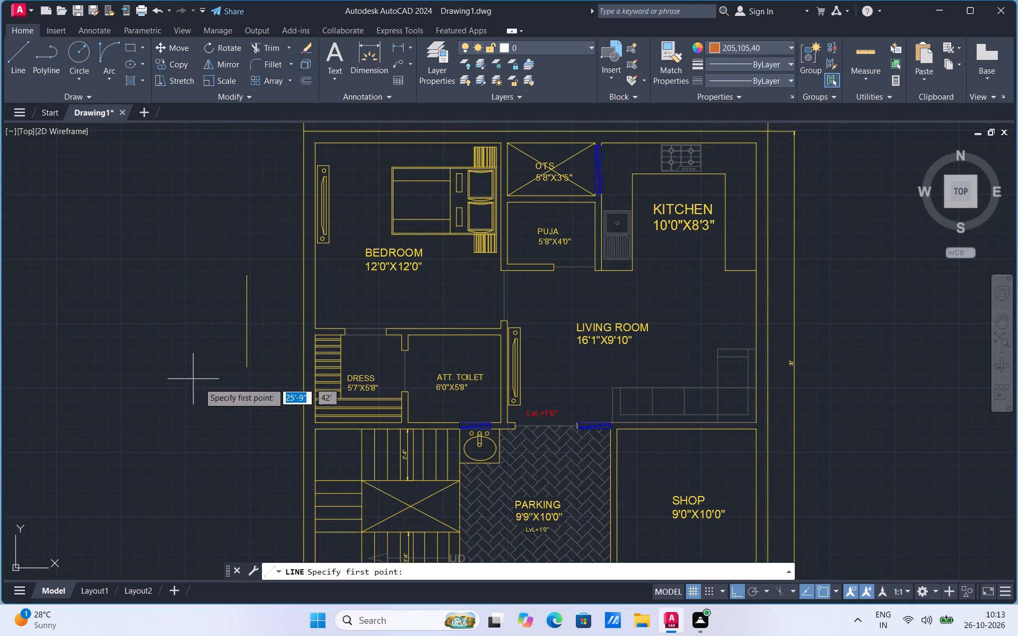
{"action": "left_click", "coordinate": [226, 376]}
{"action": "left_click", "coordinate": [233, 283]}
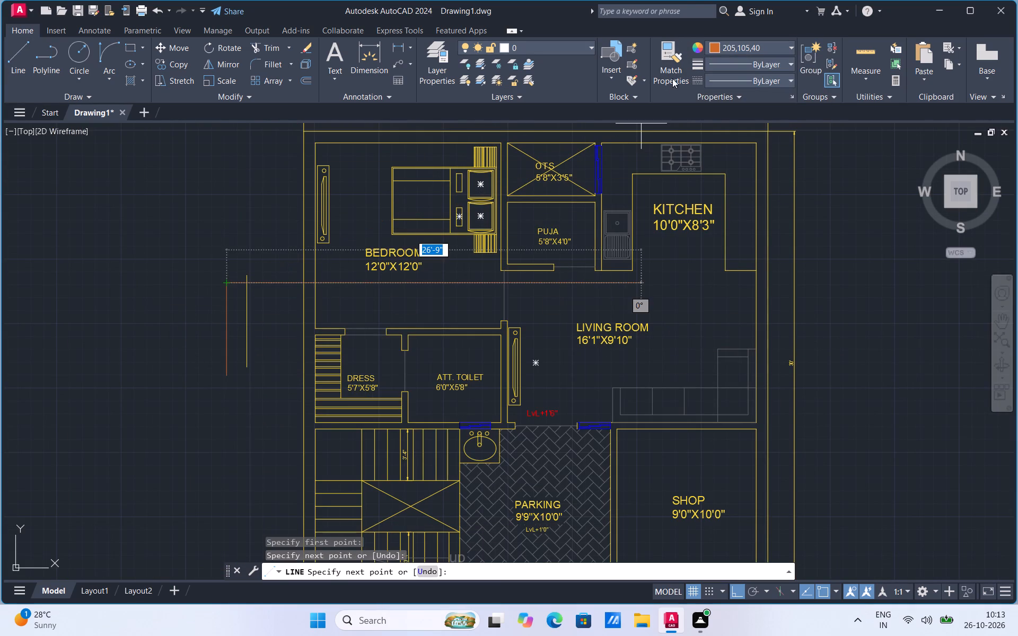
Match properties from the new orange sample line to the narrow unit against the bedroom's outer wall.
{"action": "left_click", "coordinate": [672, 78]}
{"action": "left_click", "coordinate": [226, 327]}
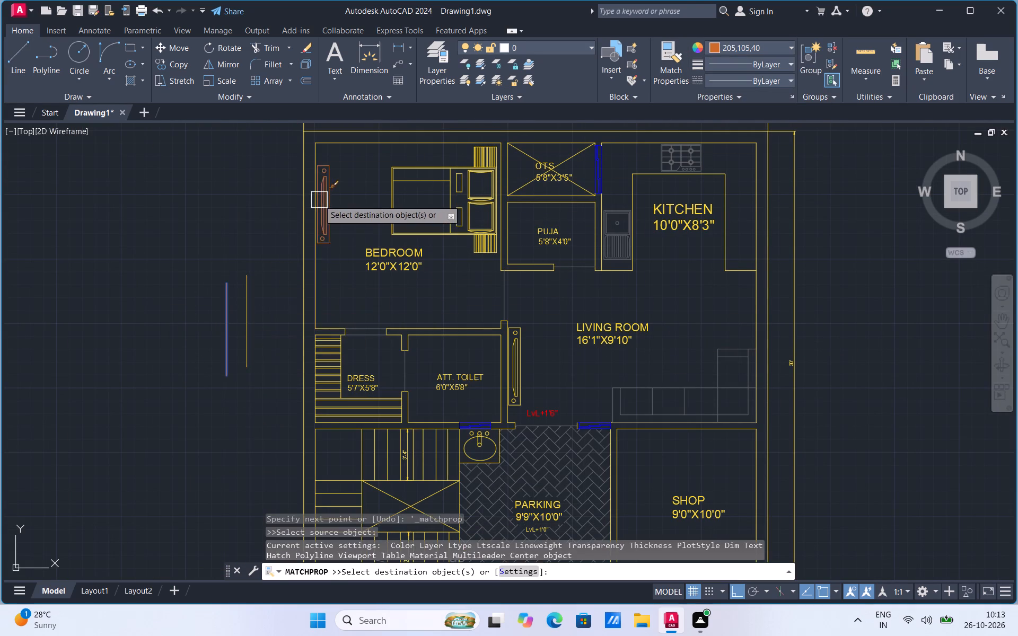
{"action": "scroll", "coordinate": [320, 200], "scroll_direction": "up", "scroll_amount": 1}
{"action": "left_click", "coordinate": [321, 213]}
{"action": "scroll", "coordinate": [452, 434], "scroll_direction": "down", "scroll_amount": 1}
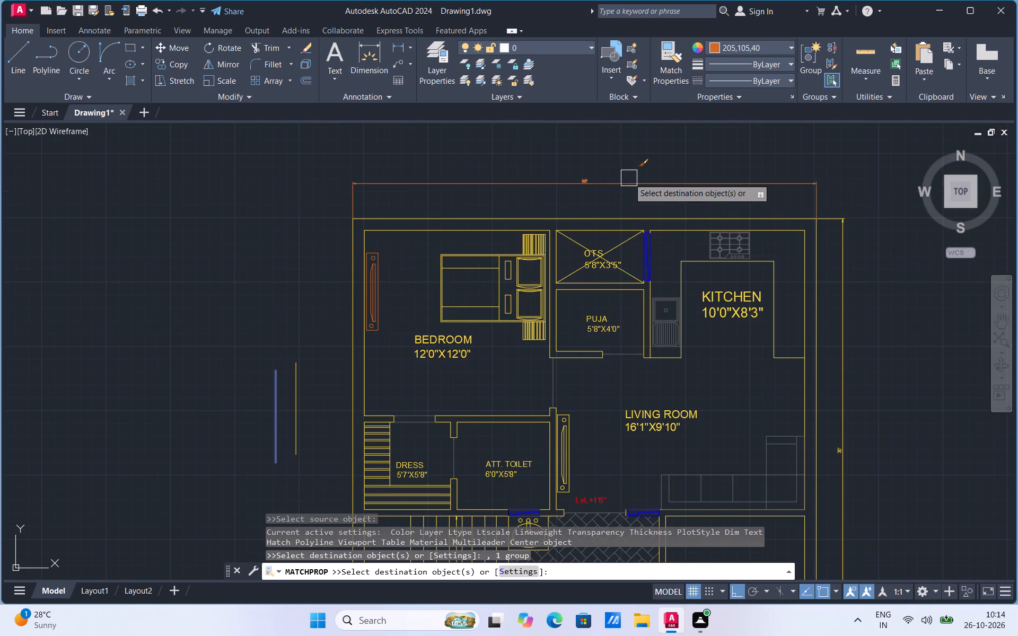
Apply the matched orange properties to the 30' dimension above the plan and the outer wall line below it.
{"action": "scroll", "coordinate": [629, 178], "scroll_direction": "up", "scroll_amount": 1}
{"action": "left_click", "coordinate": [629, 184]}
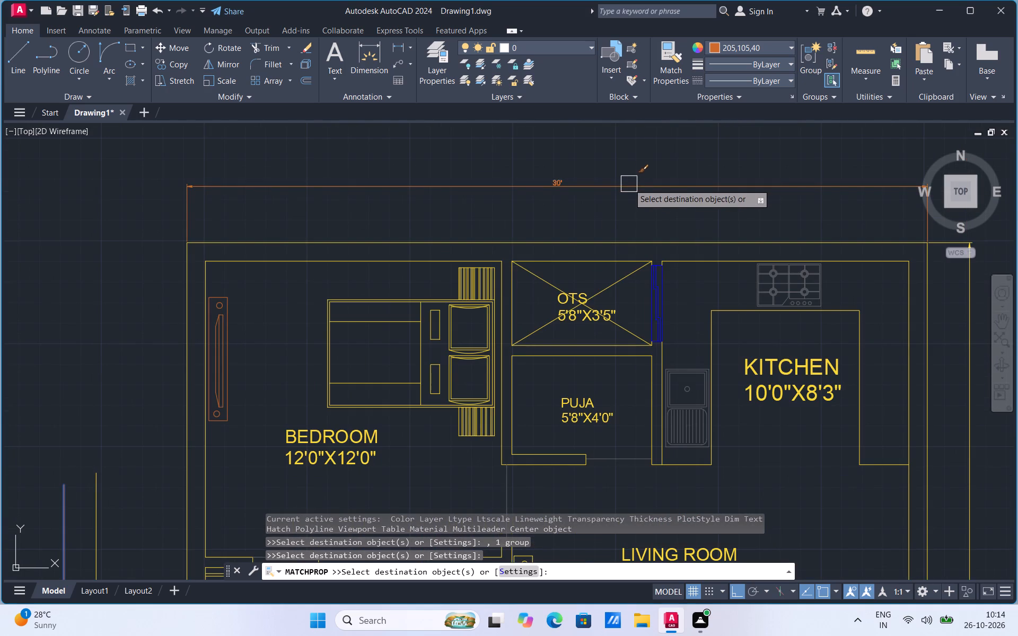
{"action": "left_click_drag", "start_coordinate": [571, 241], "coordinate": [550, 263]}
Apply the matched properties to the OTS outline, crossing diagonals and label, and to the PUJA room's adjoining top and bedroom-side walls.
{"action": "left_click_drag", "start_coordinate": [550, 263], "coordinate": [539, 273]}
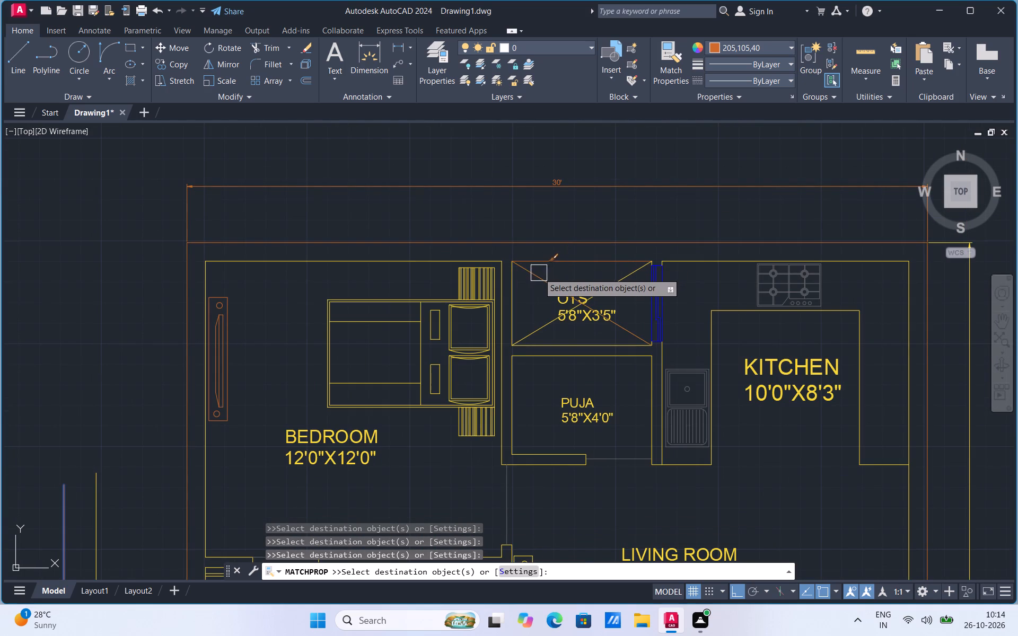
{"action": "left_click_drag", "start_coordinate": [539, 273], "coordinate": [514, 301]}
{"action": "left_click_drag", "start_coordinate": [514, 301], "coordinate": [540, 318]}
{"action": "left_click", "coordinate": [540, 318]}
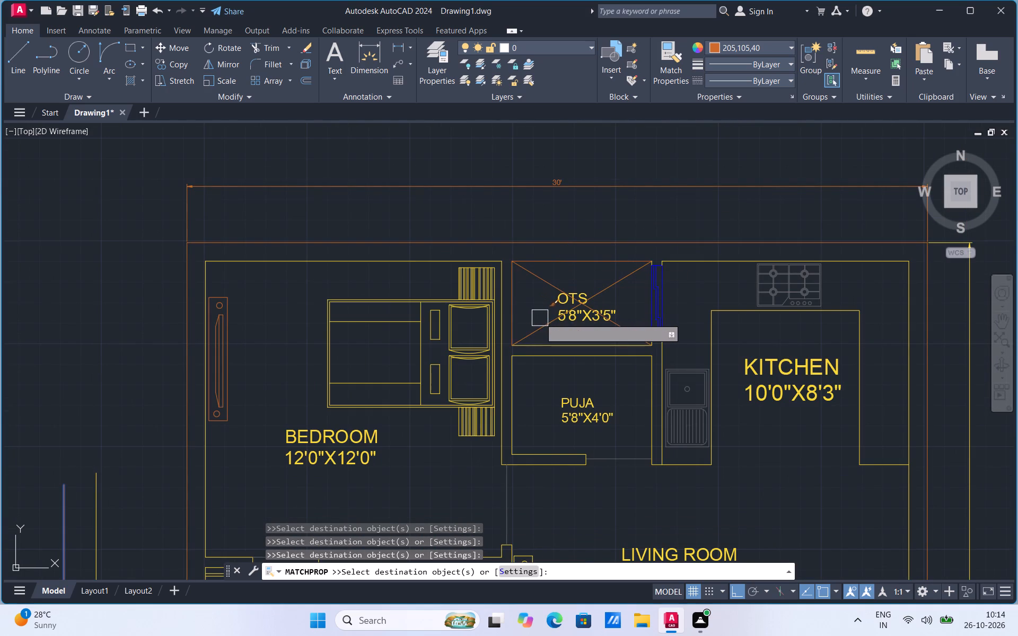
{"action": "left_click", "coordinate": [573, 319]}
{"action": "left_click_drag", "start_coordinate": [585, 322], "coordinate": [571, 341]}
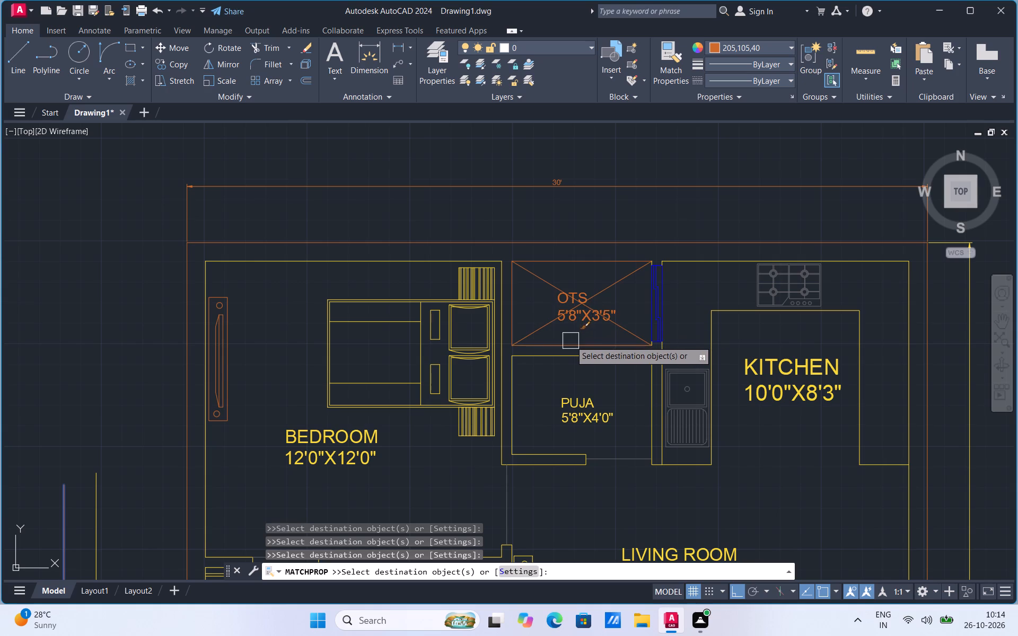
{"action": "left_click_drag", "start_coordinate": [571, 341], "coordinate": [570, 341]}
{"action": "left_click_drag", "start_coordinate": [570, 341], "coordinate": [554, 360]}
{"action": "left_click_drag", "start_coordinate": [554, 360], "coordinate": [515, 398]}
{"action": "left_click_drag", "start_coordinate": [515, 398], "coordinate": [506, 412]}
Apply the matched properties to the bedroom's walls, its bed with side tables, and the BEDROOM label.
{"action": "left_click", "coordinate": [506, 412]}
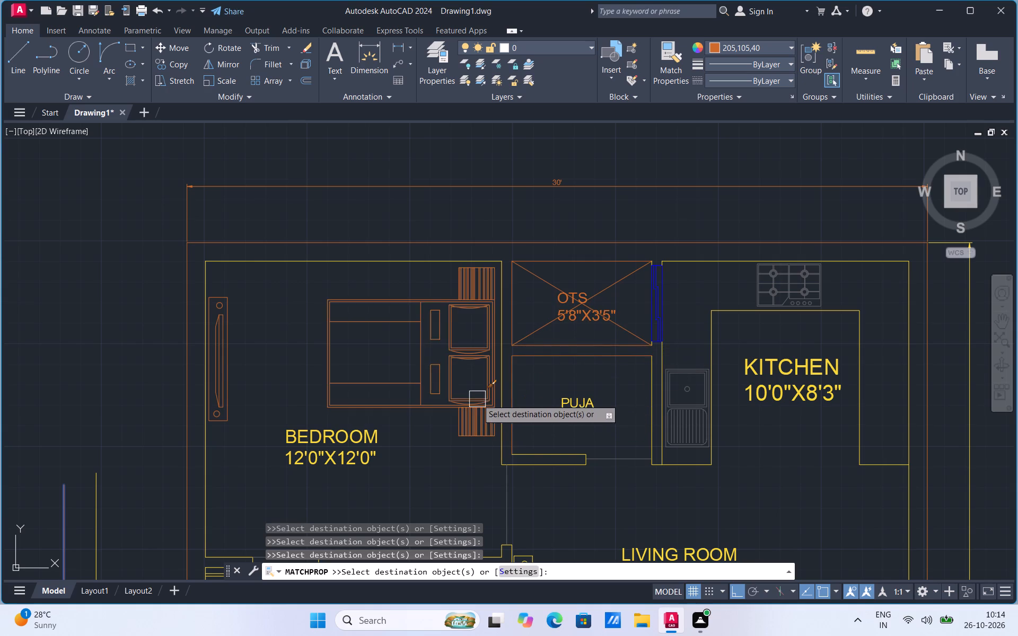
{"action": "left_click_drag", "start_coordinate": [477, 399], "coordinate": [503, 365]}
{"action": "left_click_drag", "start_coordinate": [503, 365], "coordinate": [475, 341]}
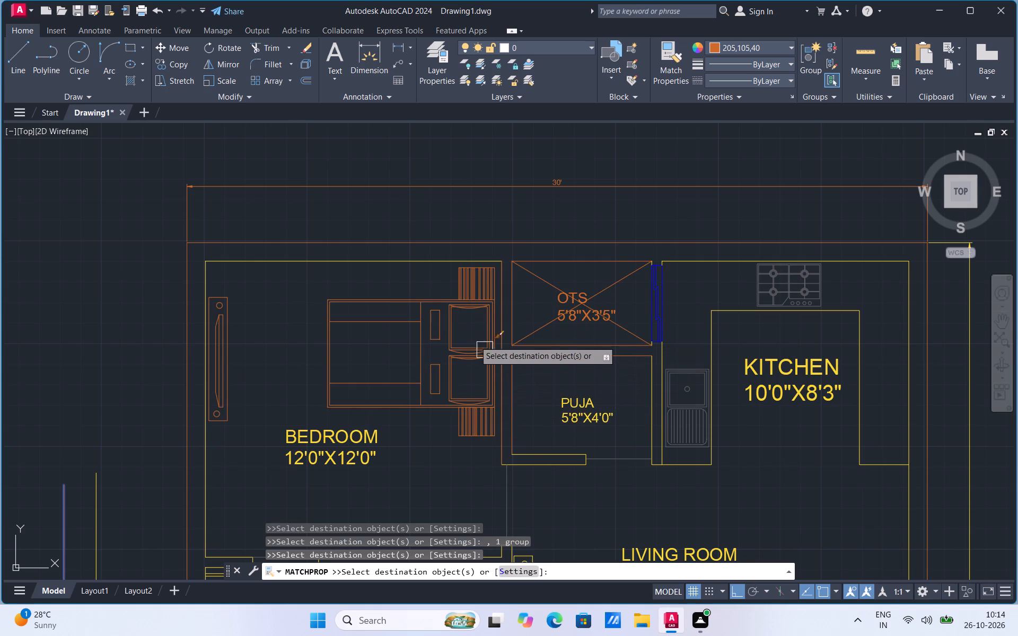
{"action": "left_click_drag", "start_coordinate": [475, 341], "coordinate": [409, 262]}
{"action": "left_click_drag", "start_coordinate": [409, 262], "coordinate": [202, 469]}
{"action": "left_click_drag", "start_coordinate": [202, 469], "coordinate": [291, 455]}
{"action": "left_click", "coordinate": [291, 455]}
Apply the matched properties to the PUJA label and the wall below it, including the wall end at the door opening.
{"action": "left_click_drag", "start_coordinate": [576, 418], "coordinate": [543, 450]}
{"action": "left_click_drag", "start_coordinate": [543, 450], "coordinate": [538, 462]}
{"action": "left_click_drag", "start_coordinate": [538, 462], "coordinate": [590, 453]}
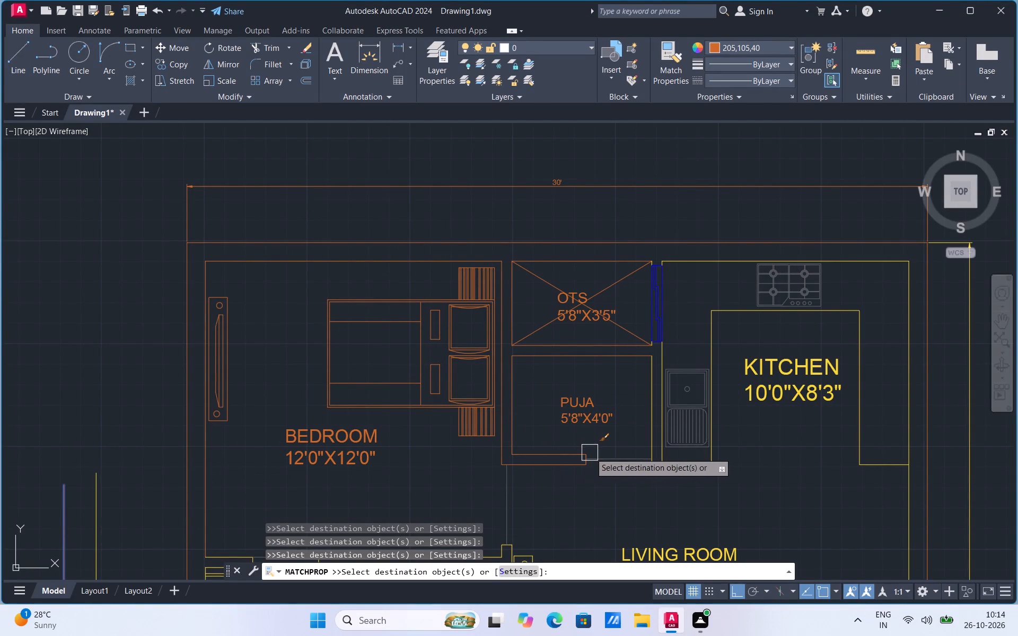
{"action": "left_click_drag", "start_coordinate": [590, 453], "coordinate": [703, 417]}
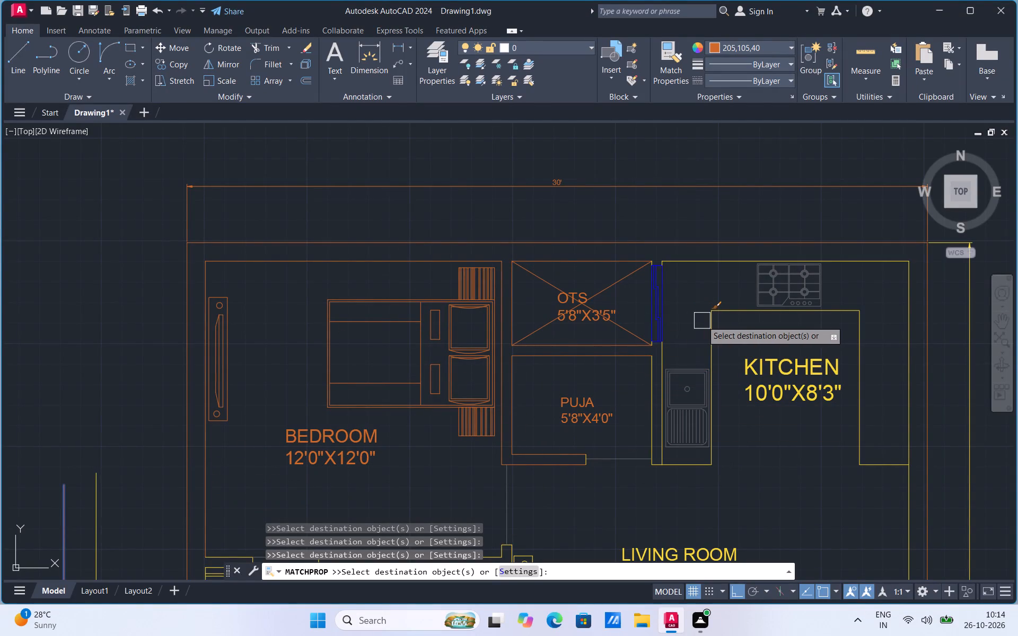
{"action": "scroll", "coordinate": [467, 379], "scroll_direction": "down", "scroll_amount": 2}
{"action": "scroll", "coordinate": [583, 417], "scroll_direction": "up", "scroll_amount": 2}
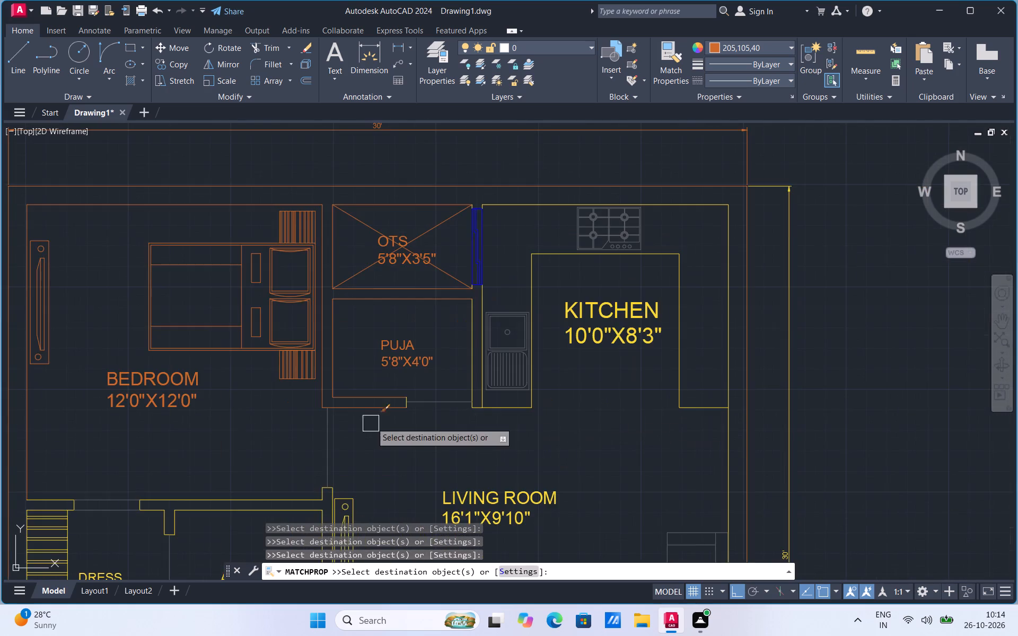
{"action": "scroll", "coordinate": [421, 385], "scroll_direction": "up", "scroll_amount": 4}
{"action": "left_click", "coordinate": [312, 482]}
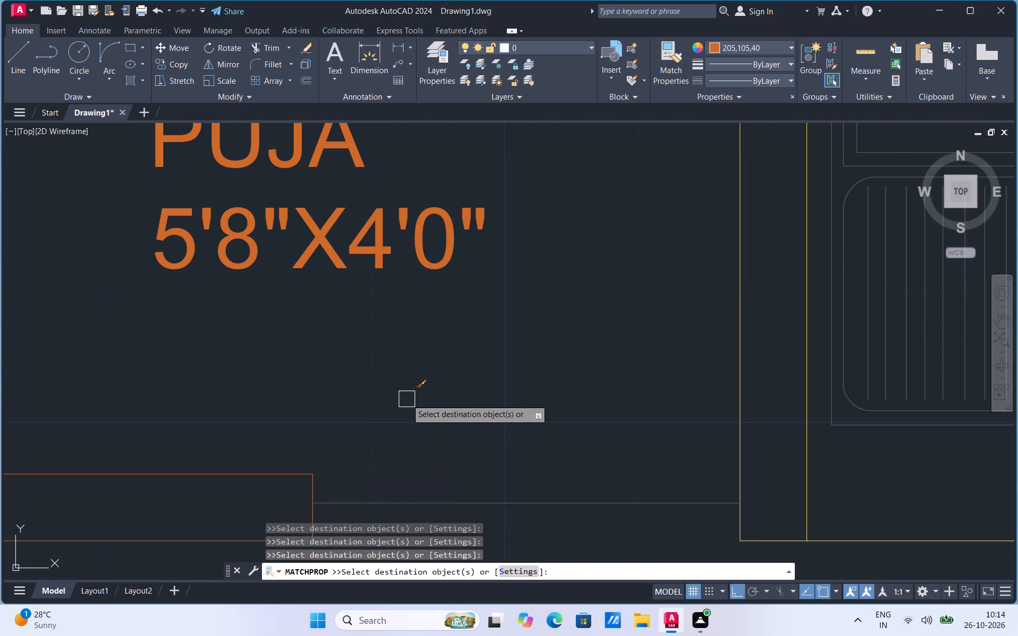
Apply the matched properties to the wall between PUJA and kitchen, its lower end, and the sink counter's end line.
{"action": "scroll", "coordinate": [408, 399], "scroll_direction": "down", "scroll_amount": 1}
{"action": "scroll", "coordinate": [549, 455], "scroll_direction": "up", "scroll_amount": 1}
{"action": "left_click", "coordinate": [652, 420]}
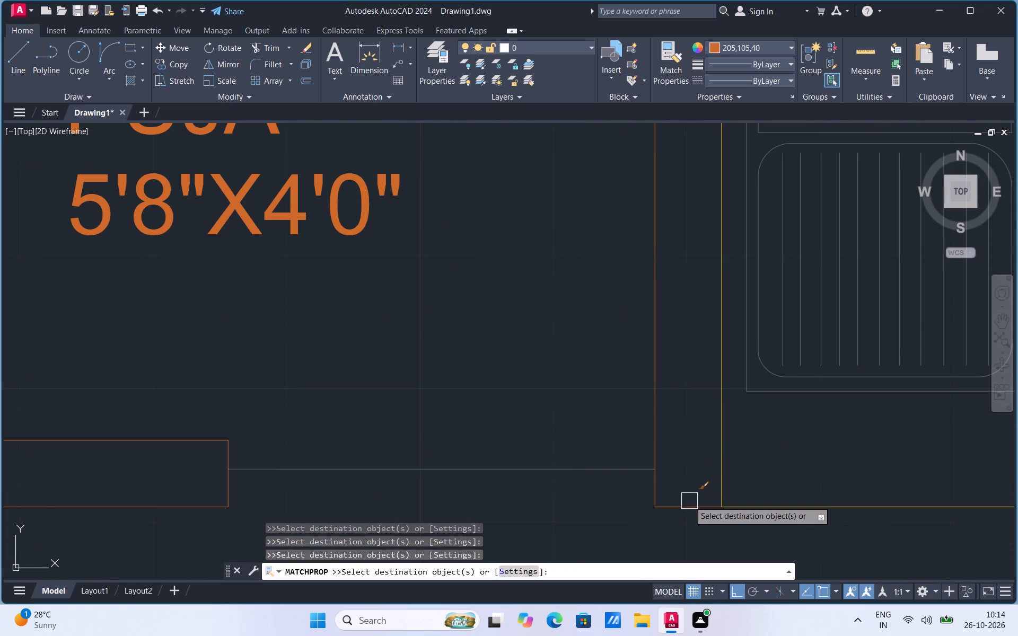
{"action": "left_click", "coordinate": [689, 501]}
{"action": "left_click", "coordinate": [725, 458]}
{"action": "left_click", "coordinate": [746, 499]}
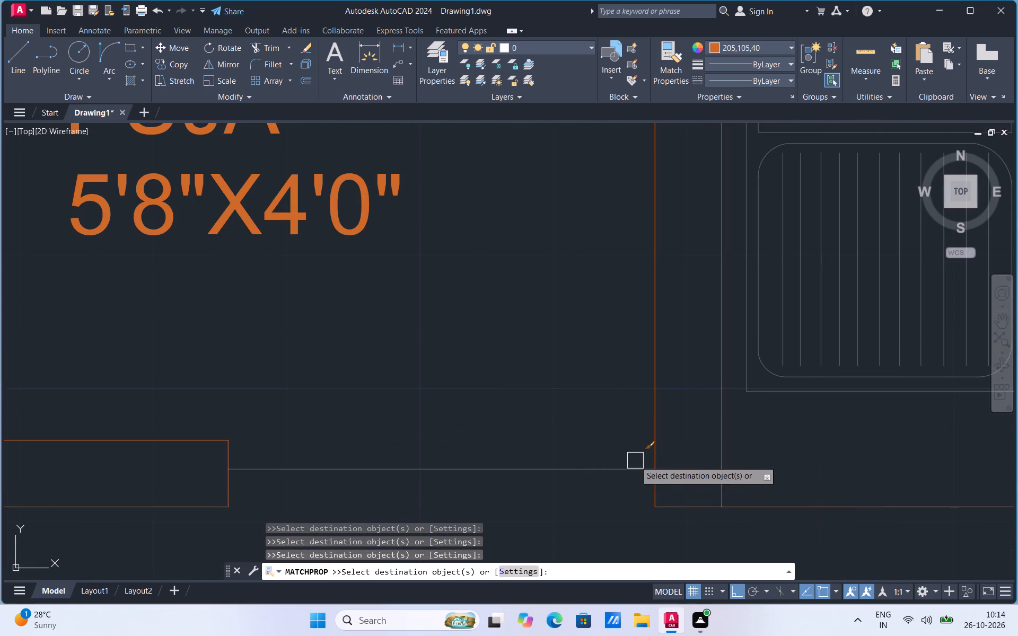
Apply the matched properties to the short wall ends around the blue OTS window and to the kitchen's top wall.
{"action": "scroll", "coordinate": [626, 469], "scroll_direction": "down", "scroll_amount": 3}
{"action": "scroll", "coordinate": [687, 243], "scroll_direction": "up", "scroll_amount": 3}
{"action": "scroll", "coordinate": [471, 432], "scroll_direction": "up", "scroll_amount": 2}
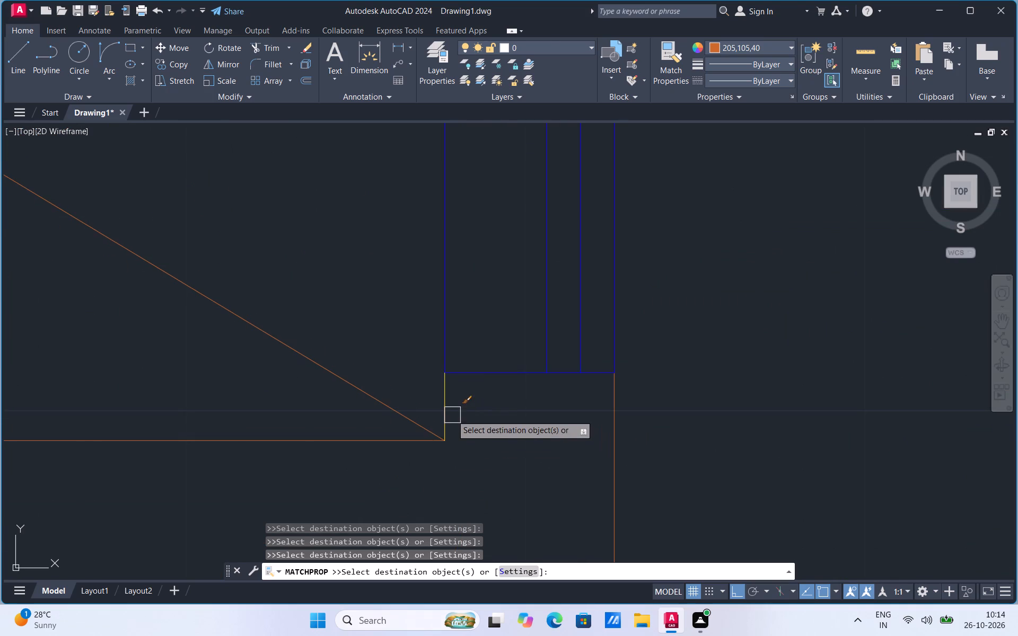
{"action": "left_click", "coordinate": [450, 413]}
{"action": "scroll", "coordinate": [502, 478], "scroll_direction": "down", "scroll_amount": 5}
{"action": "scroll", "coordinate": [503, 333], "scroll_direction": "up", "scroll_amount": 3}
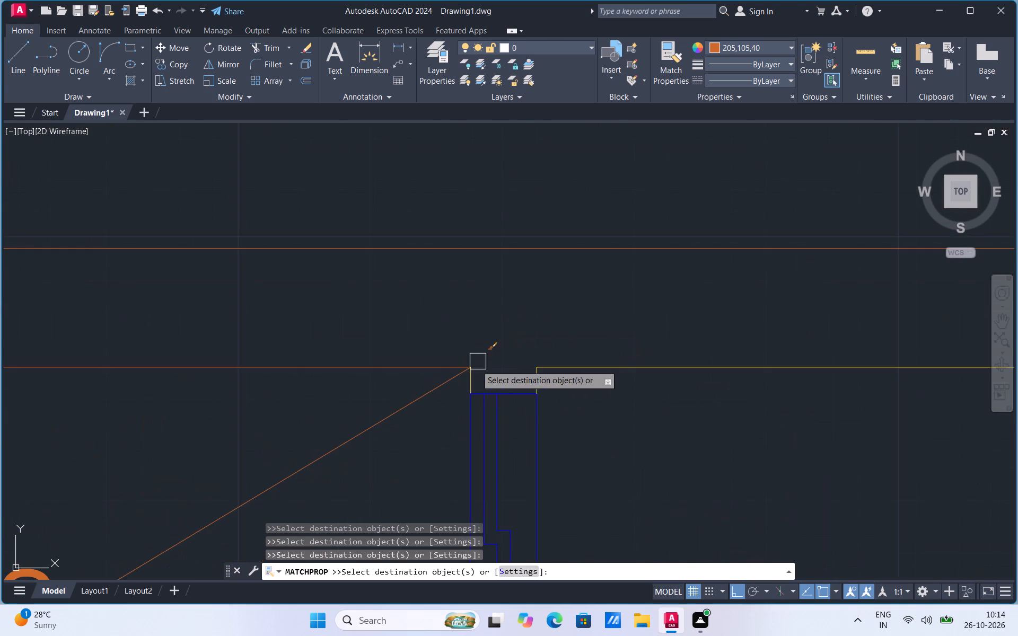
{"action": "scroll", "coordinate": [470, 378], "scroll_direction": "up", "scroll_amount": 2}
{"action": "left_click", "coordinate": [470, 379]}
{"action": "left_click", "coordinate": [639, 395]}
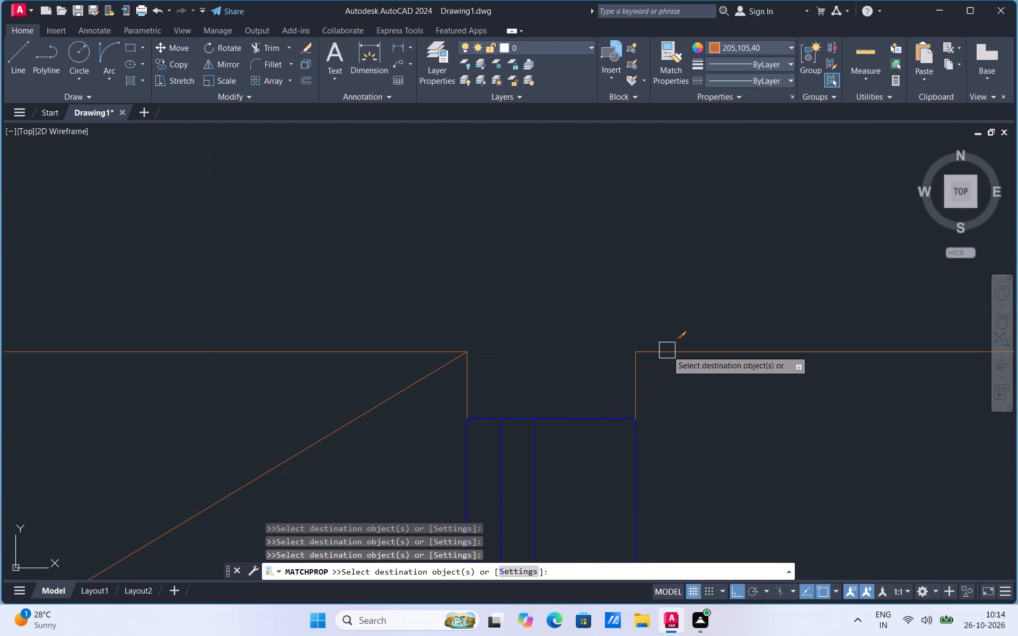
{"action": "left_click", "coordinate": [667, 350]}
Apply the matched properties to the kitchen's inner line of the outer side wall and the vertical 30' dimension beside the plan.
{"action": "scroll", "coordinate": [456, 343], "scroll_direction": "down", "scroll_amount": 6}
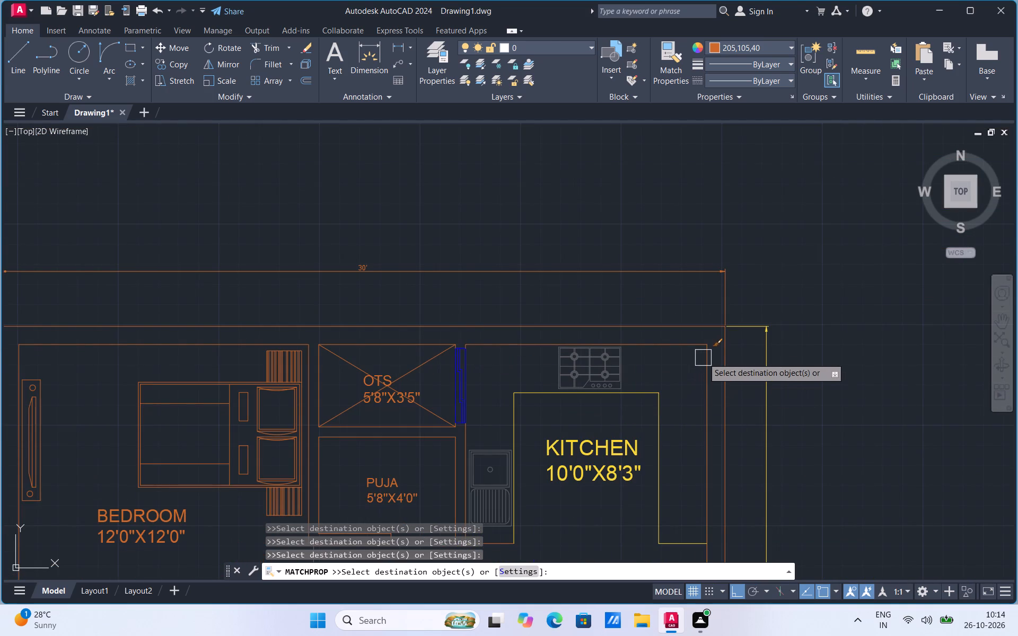
{"action": "left_click", "coordinate": [703, 358]}
{"action": "left_click", "coordinate": [769, 343]}
Apply the matched properties to the kitchen counter outline and the KITCHEN label.
{"action": "left_click", "coordinate": [654, 433]}
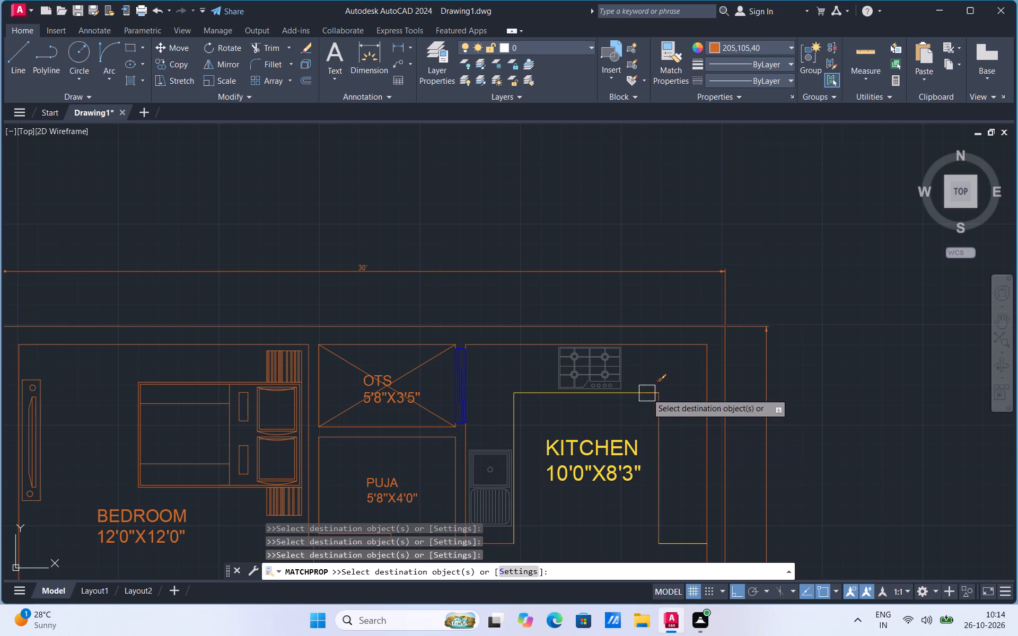
{"action": "left_click", "coordinate": [646, 392]}
{"action": "left_click", "coordinate": [598, 444]}
{"action": "left_click", "coordinate": [510, 416]}
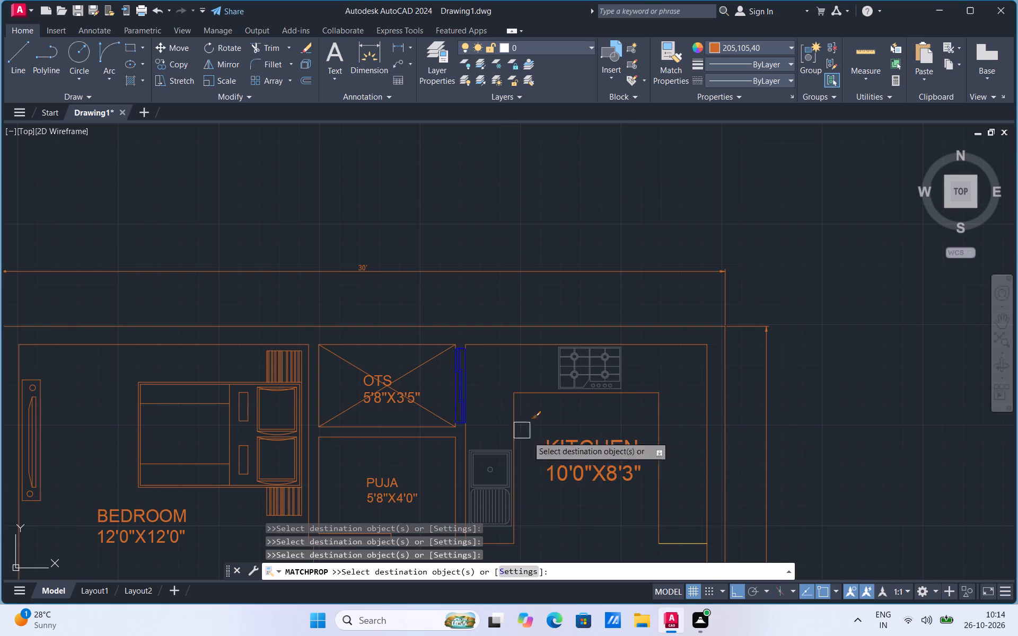
{"action": "left_click", "coordinate": [667, 548]}
Apply the matched properties to the LIVING ROOM label and the narrow unit against the toilet-side wall.
{"action": "scroll", "coordinate": [664, 337], "scroll_direction": "down", "scroll_amount": 4}
{"action": "scroll", "coordinate": [628, 394], "scroll_direction": "up", "scroll_amount": 3}
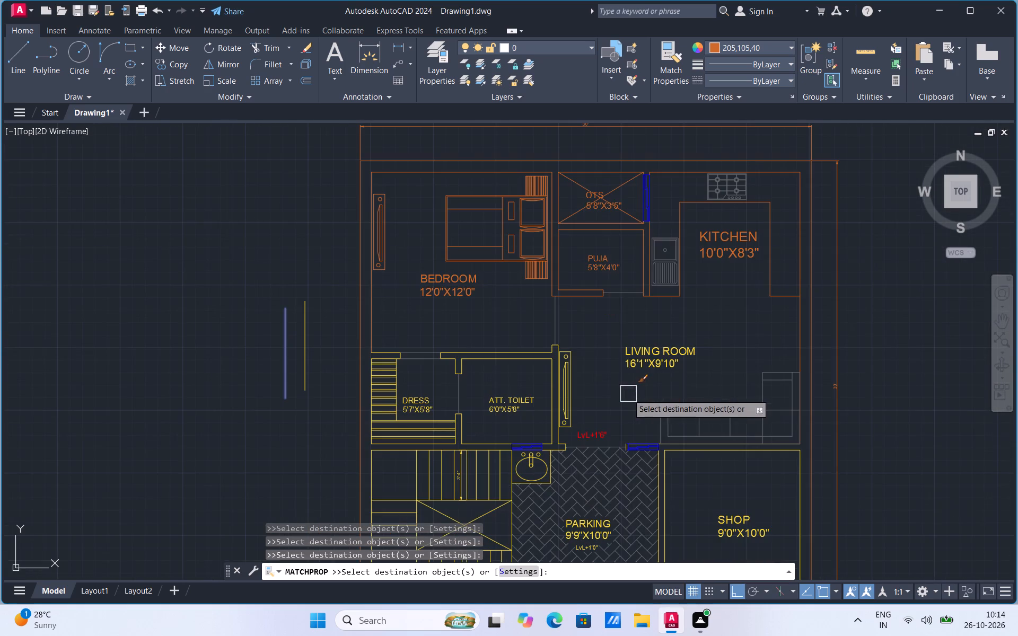
{"action": "scroll", "coordinate": [643, 352], "scroll_direction": "up", "scroll_amount": 1}
{"action": "left_click", "coordinate": [643, 352]}
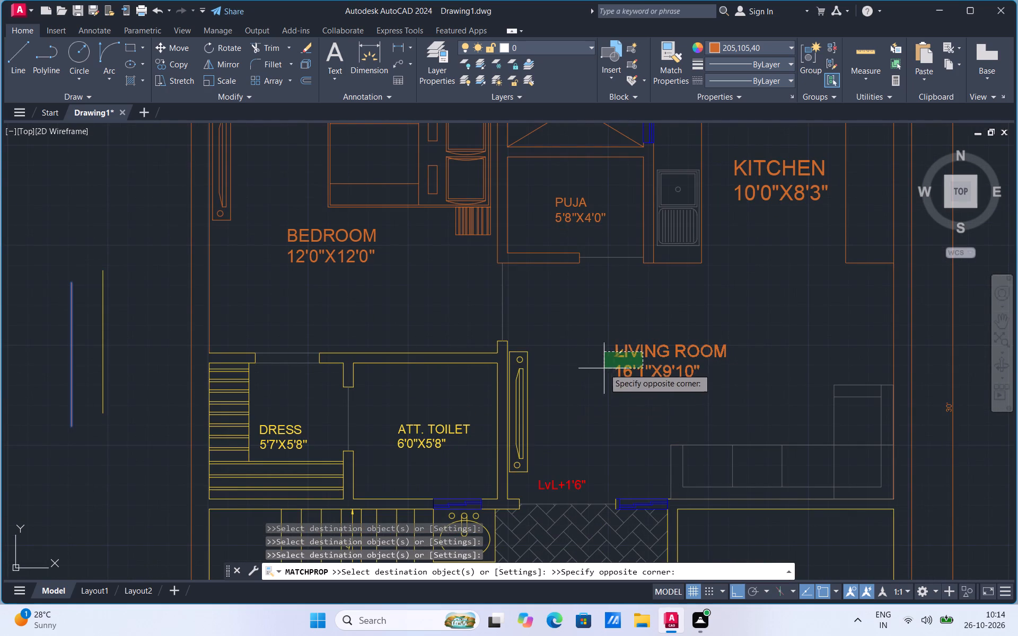
{"action": "left_click", "coordinate": [604, 368]}
{"action": "left_click", "coordinate": [529, 396]}
Apply the matched properties to the wall between bedroom and attached toilet, including its projecting end and the wall towards the living room.
{"action": "left_click", "coordinate": [435, 348]}
{"action": "scroll", "coordinate": [464, 346], "scroll_direction": "up", "scroll_amount": 4}
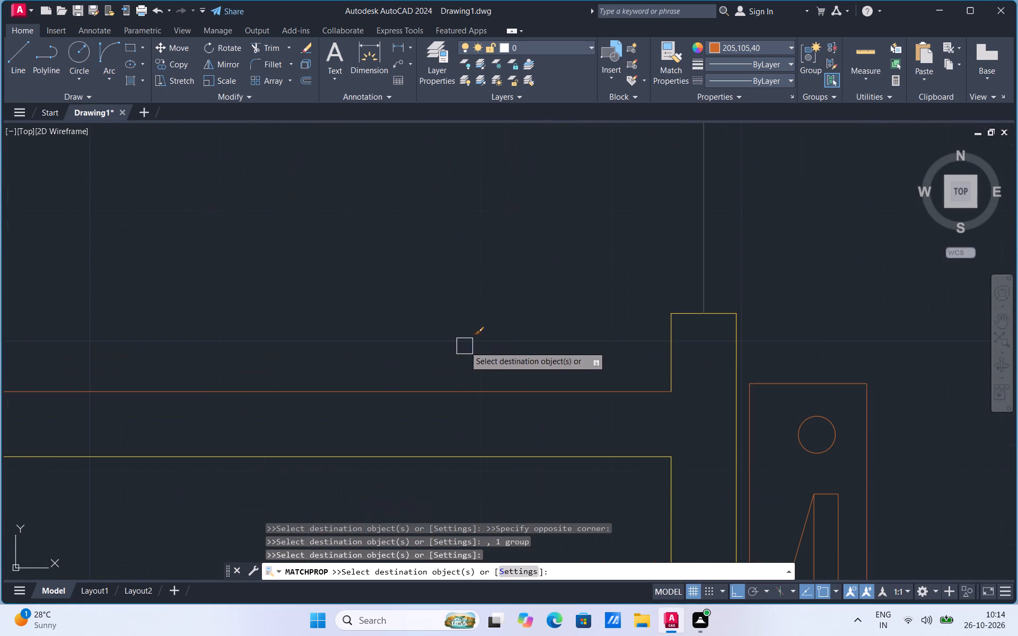
{"action": "left_click", "coordinate": [675, 348]}
{"action": "left_click", "coordinate": [686, 313]}
{"action": "left_click", "coordinate": [743, 341]}
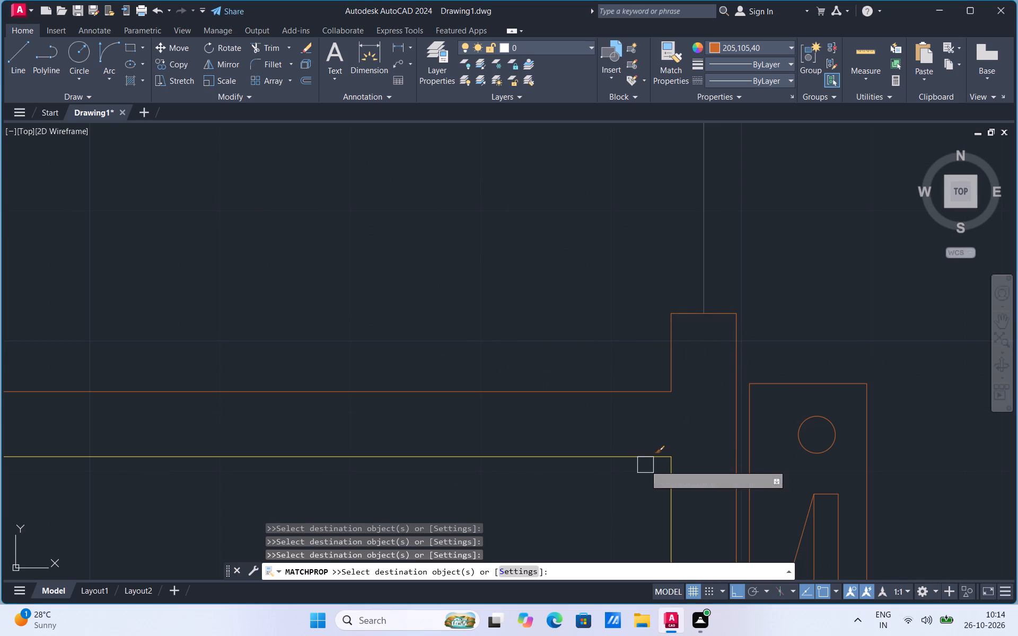
{"action": "left_click", "coordinate": [640, 469]}
{"action": "left_click", "coordinate": [668, 449]}
{"action": "left_click", "coordinate": [665, 480]}
{"action": "left_click", "coordinate": [644, 458]}
Apply the matched properties to the upper wall stub between dress and toilet and the adjacent wall end at the bedroom door opening.
{"action": "scroll", "coordinate": [758, 344], "scroll_direction": "down", "scroll_amount": 2}
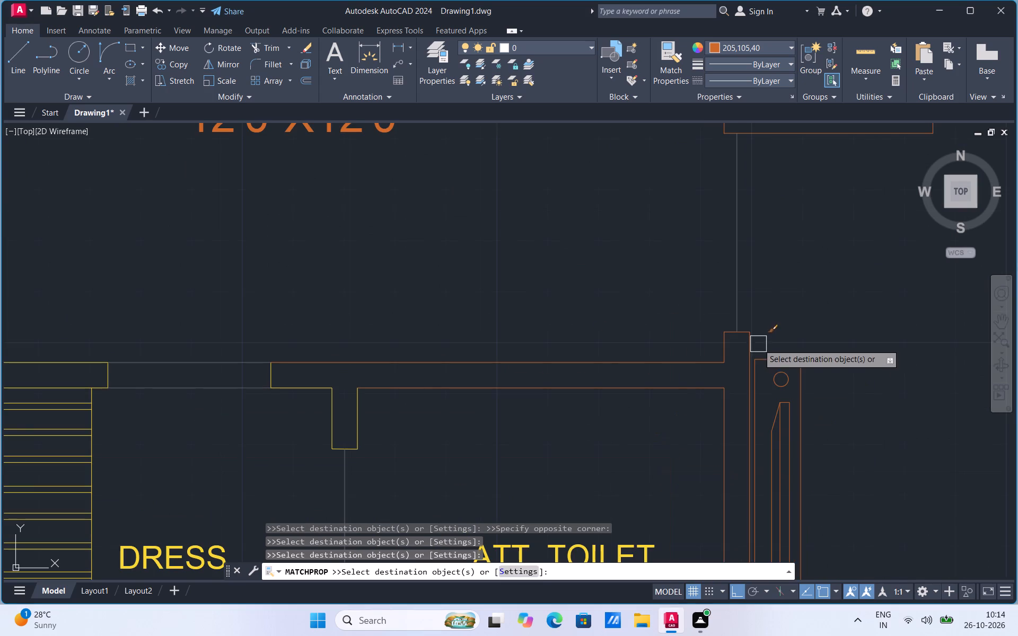
{"action": "left_click", "coordinate": [363, 416]}
{"action": "left_click", "coordinate": [334, 412]}
{"action": "left_click", "coordinate": [315, 395]}
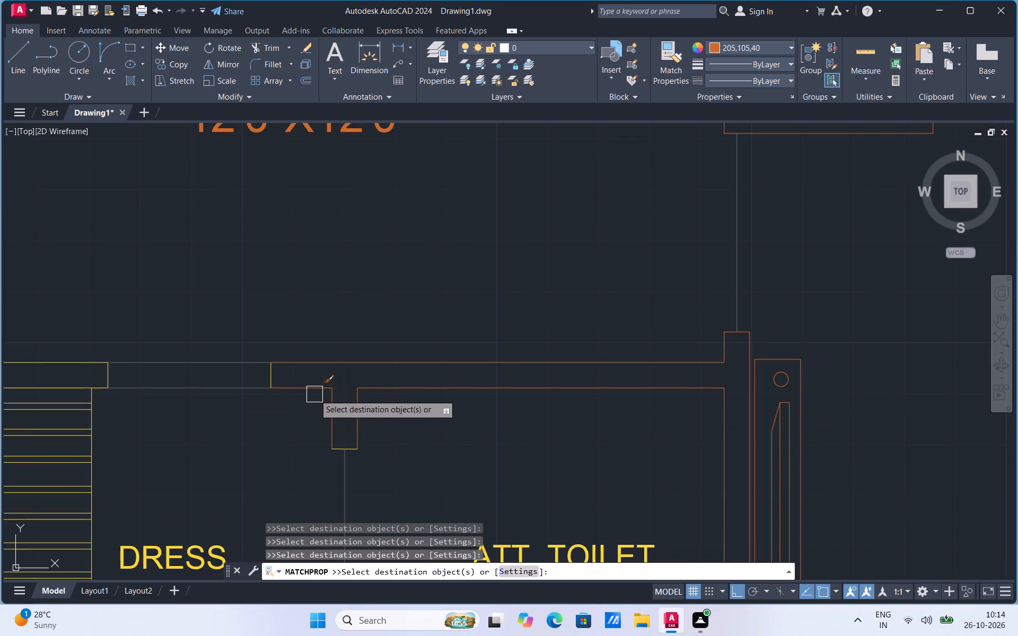
{"action": "left_click", "coordinate": [272, 377]}
{"action": "scroll", "coordinate": [332, 446], "scroll_direction": "up", "scroll_amount": 1}
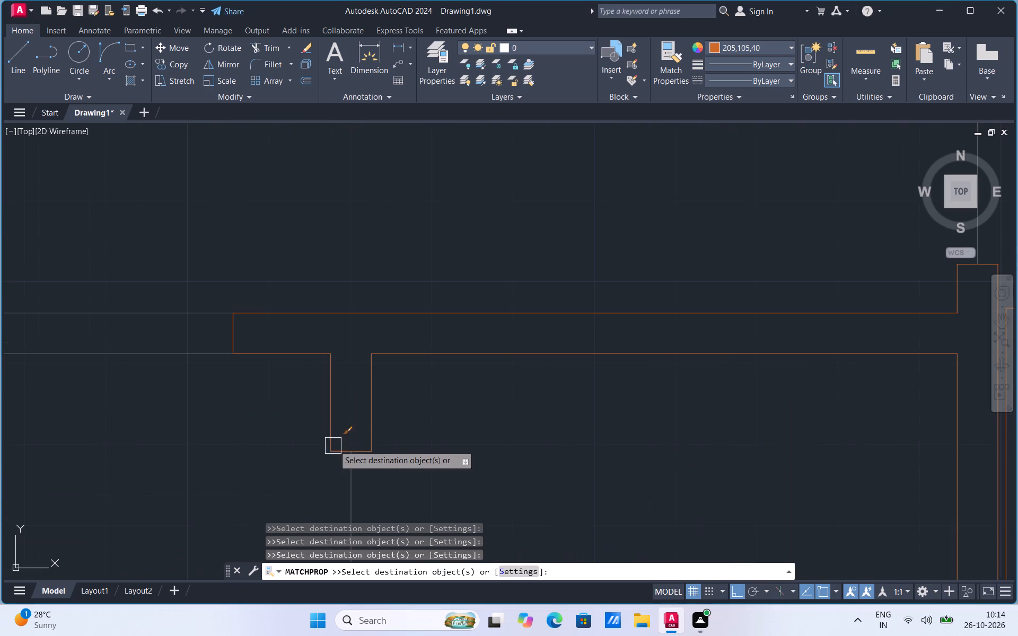
{"action": "left_click", "coordinate": [334, 445]}
Apply the matched properties to the ATT. TOILET label.
{"action": "scroll", "coordinate": [533, 399], "scroll_direction": "down", "scroll_amount": 3}
{"action": "left_click", "coordinate": [553, 441]}
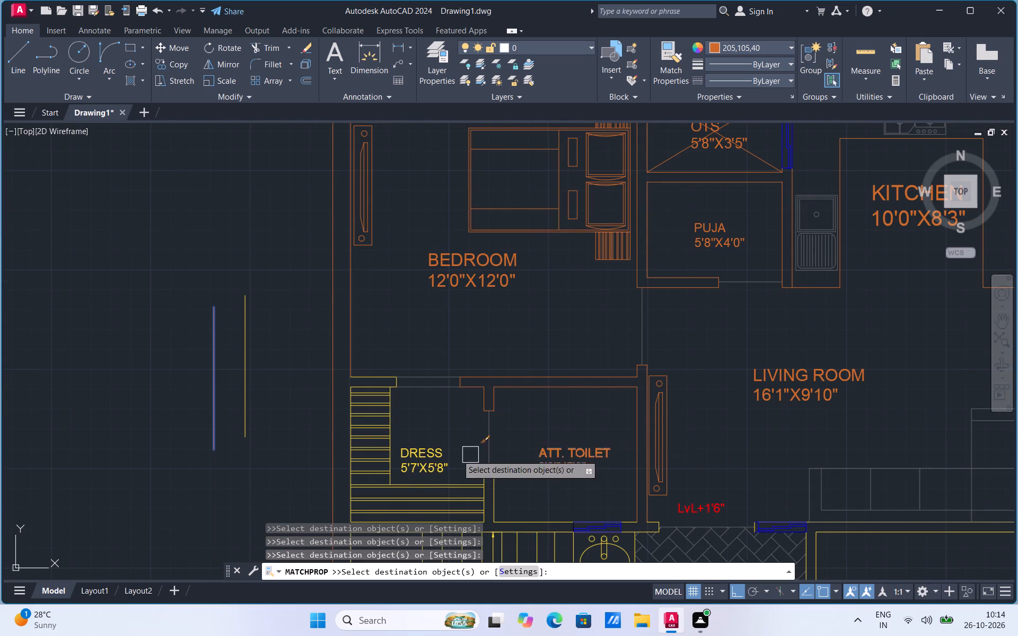
Apply the matched properties to the short bedroom–dress wall segment above the wardrobe, including its end at the door opening.
{"action": "scroll", "coordinate": [372, 372], "scroll_direction": "up", "scroll_amount": 2}
{"action": "left_click", "coordinate": [370, 379]}
{"action": "left_click", "coordinate": [374, 406]}
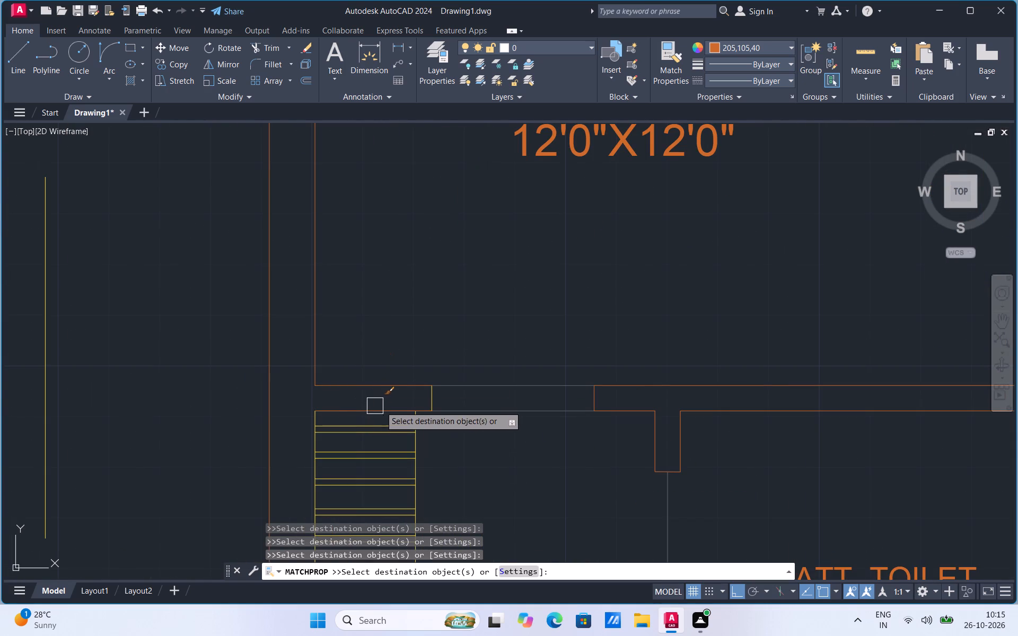
{"action": "scroll", "coordinate": [426, 403], "scroll_direction": "up", "scroll_amount": 2}
{"action": "left_click", "coordinate": [436, 391]}
Apply the matched properties to the dress wardrobe's side lines and its two uppermost pairs of shelf lines.
{"action": "left_click", "coordinate": [401, 434]}
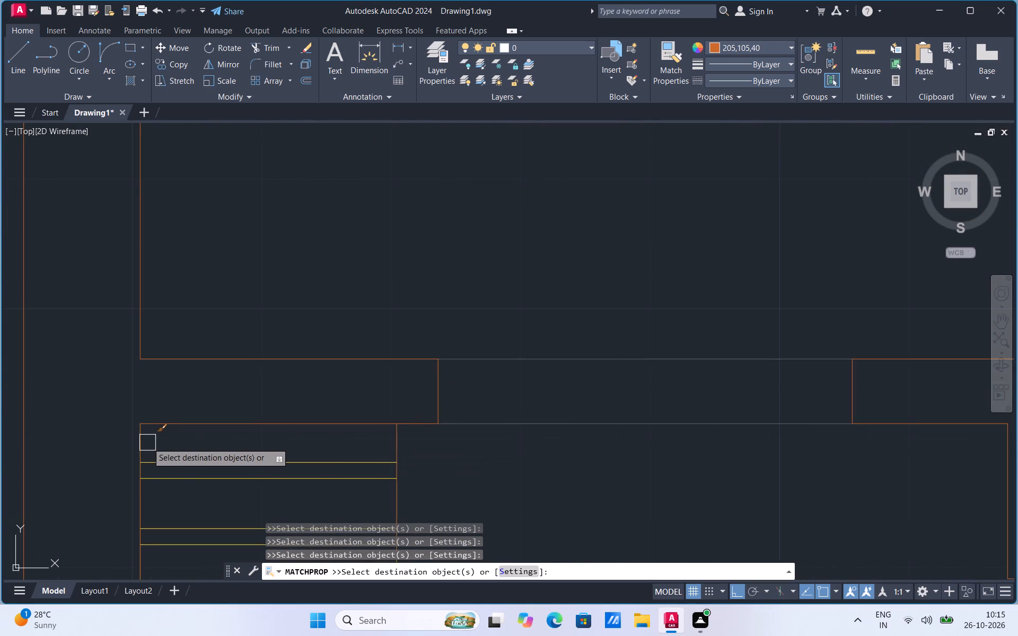
{"action": "left_click", "coordinate": [142, 439]}
{"action": "left_click", "coordinate": [175, 457]}
{"action": "left_click", "coordinate": [186, 470]}
{"action": "scroll", "coordinate": [398, 344], "scroll_direction": "down", "scroll_amount": 2}
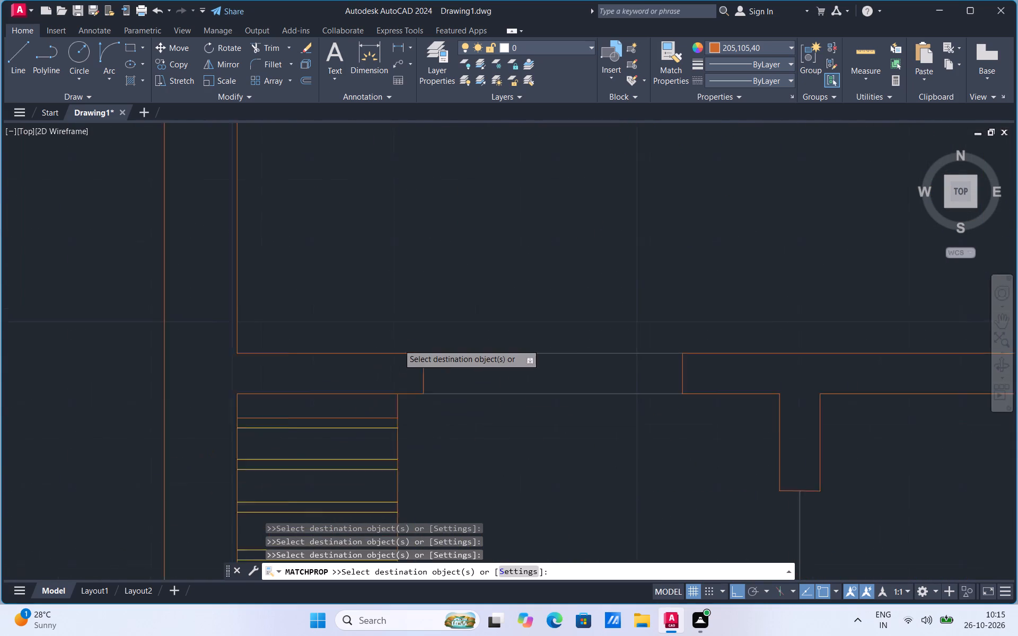
{"action": "scroll", "coordinate": [402, 397], "scroll_direction": "up", "scroll_amount": 2}
{"action": "left_click", "coordinate": [341, 402]}
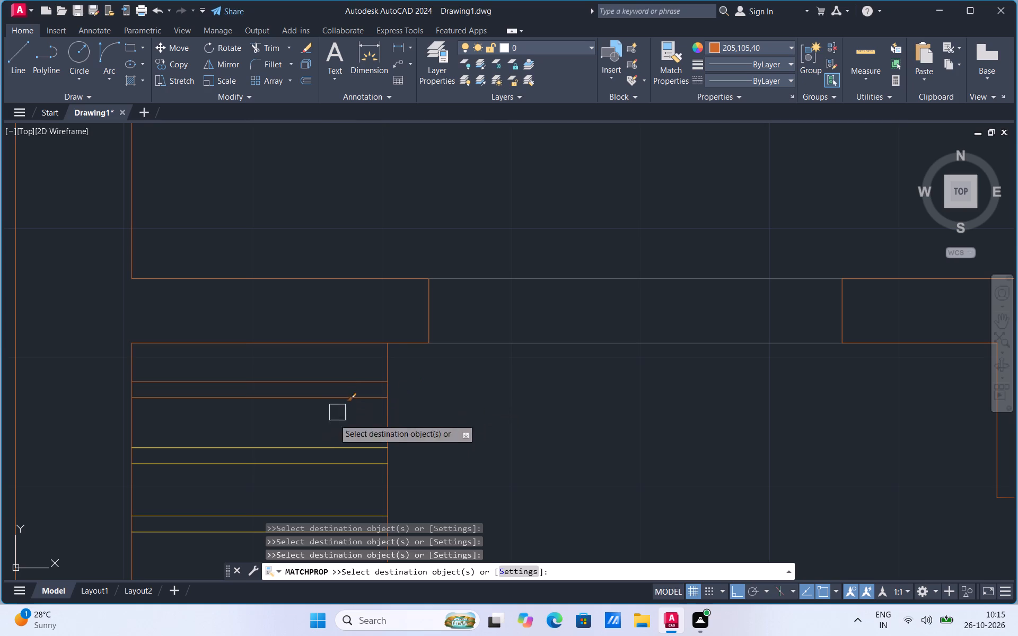
{"action": "left_click", "coordinate": [320, 443]}
{"action": "left_click", "coordinate": [309, 462]}
Apply the matched properties to the DRESS label and the pair of wardrobe shelf lines beside it.
{"action": "scroll", "coordinate": [448, 303], "scroll_direction": "down", "scroll_amount": 3}
{"action": "scroll", "coordinate": [411, 372], "scroll_direction": "up", "scroll_amount": 2}
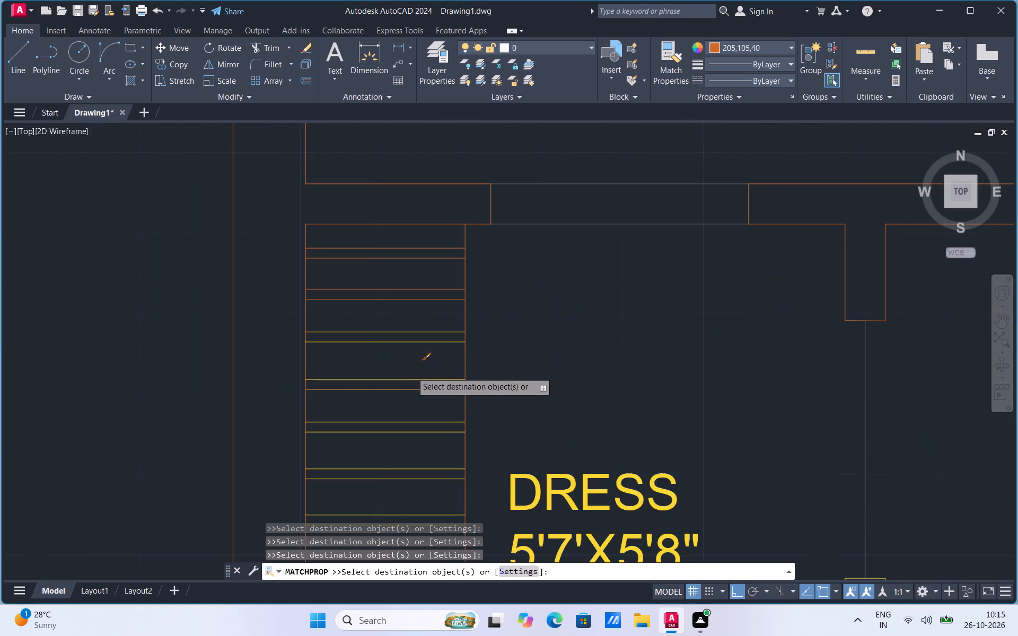
{"action": "left_click", "coordinate": [518, 498]}
{"action": "left_click", "coordinate": [427, 464]}
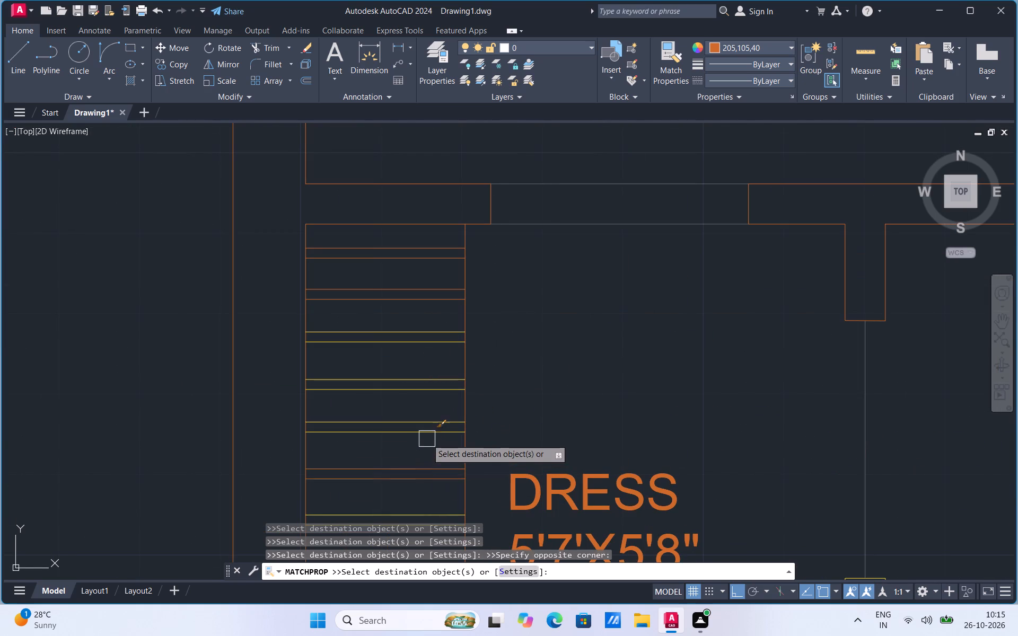
Apply the matched properties to the remaining yellow pairs of short shelf lines in the dress's side wardrobe.
{"action": "left_click", "coordinate": [428, 437]}
{"action": "left_click", "coordinate": [433, 416]}
{"action": "left_click", "coordinate": [432, 395]}
{"action": "left_click", "coordinate": [438, 379]}
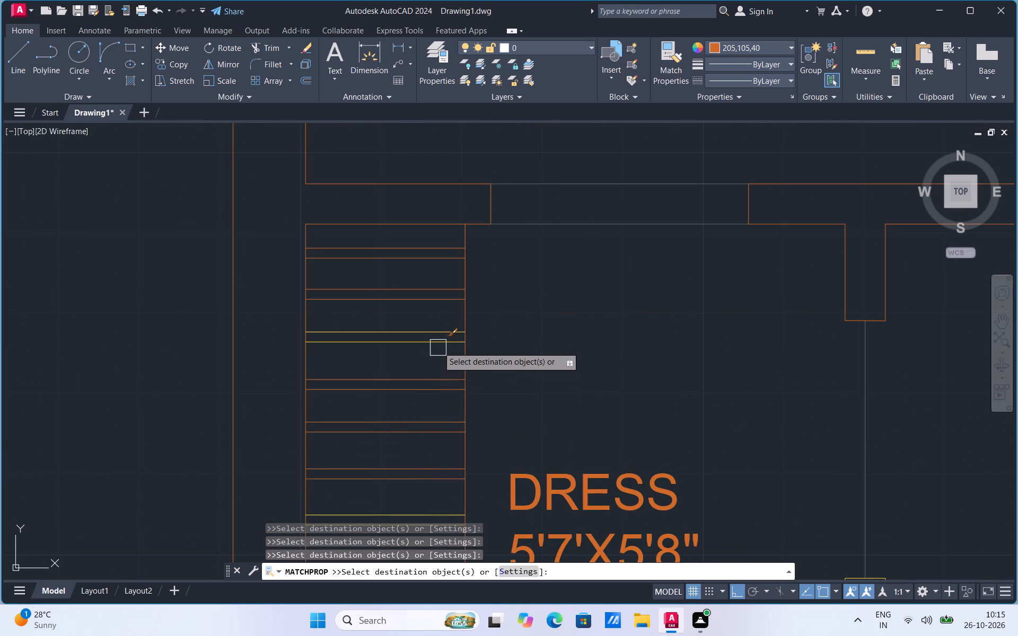
{"action": "left_click", "coordinate": [439, 345]}
{"action": "left_click", "coordinate": [442, 329]}
{"action": "scroll", "coordinate": [430, 313], "scroll_direction": "down", "scroll_amount": 4}
{"action": "scroll", "coordinate": [431, 338], "scroll_direction": "up", "scroll_amount": 3}
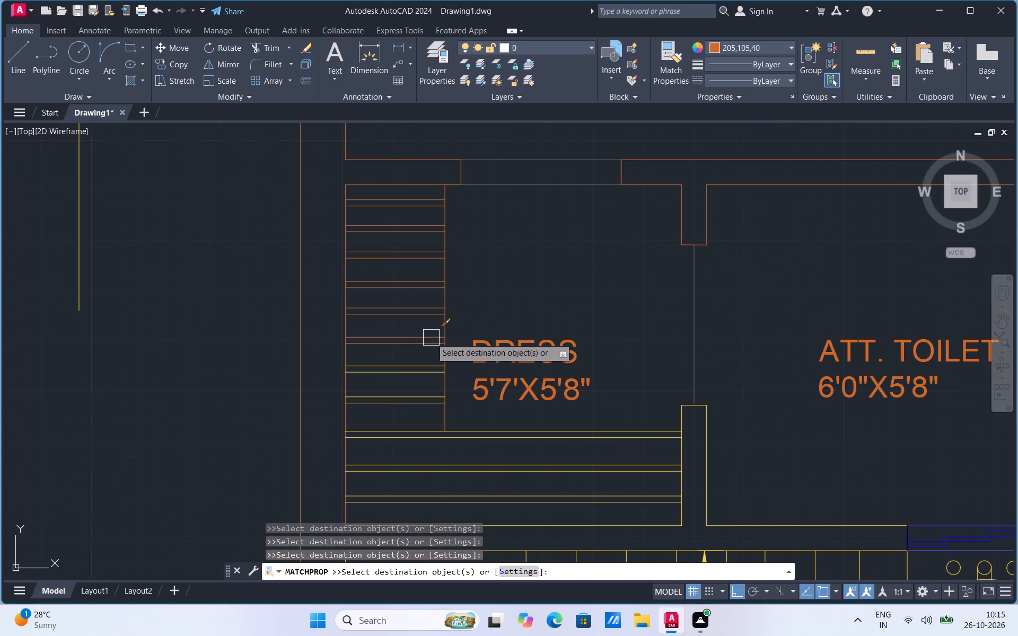
{"action": "left_click", "coordinate": [402, 361]}
{"action": "left_click", "coordinate": [402, 368]}
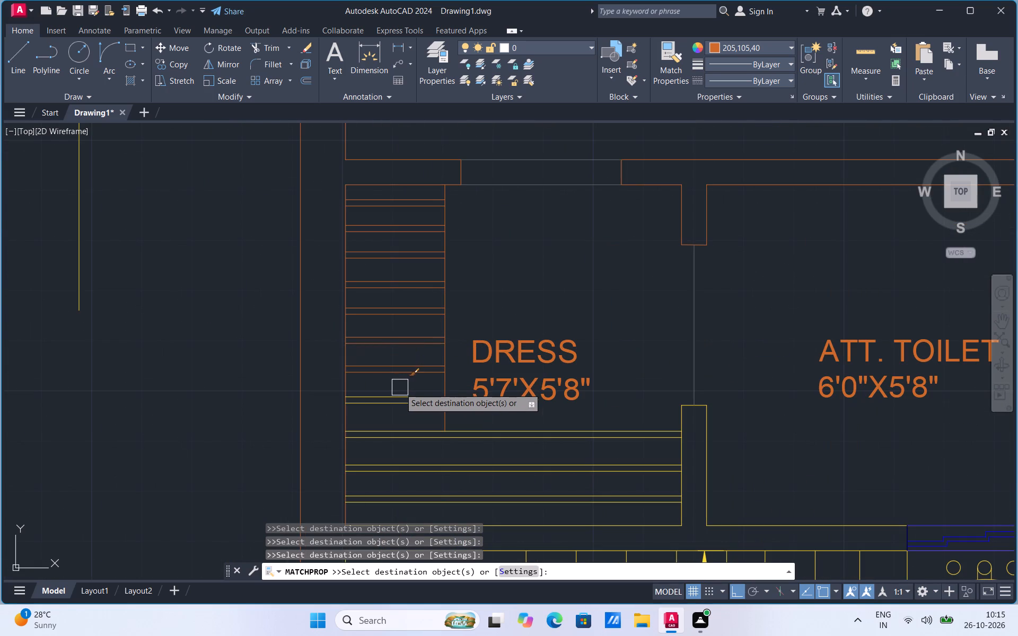
{"action": "left_click", "coordinate": [399, 391]}
{"action": "left_click", "coordinate": [396, 398]}
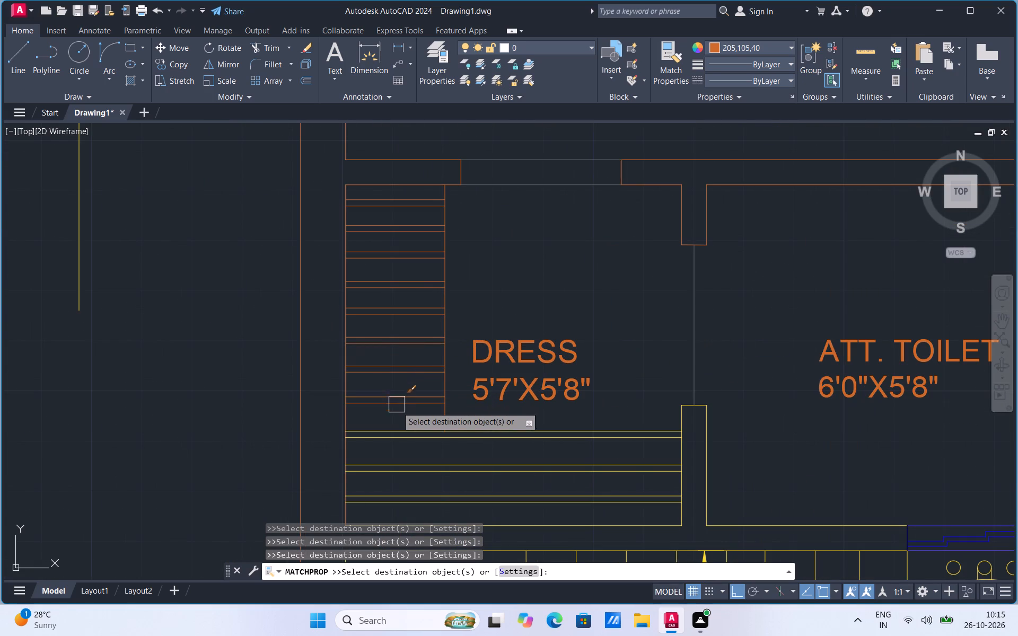
Apply the matched properties to the uppermost pair of long shelf lines along the dress's lower wall.
{"action": "left_click", "coordinate": [399, 425]}
{"action": "left_click", "coordinate": [399, 433]}
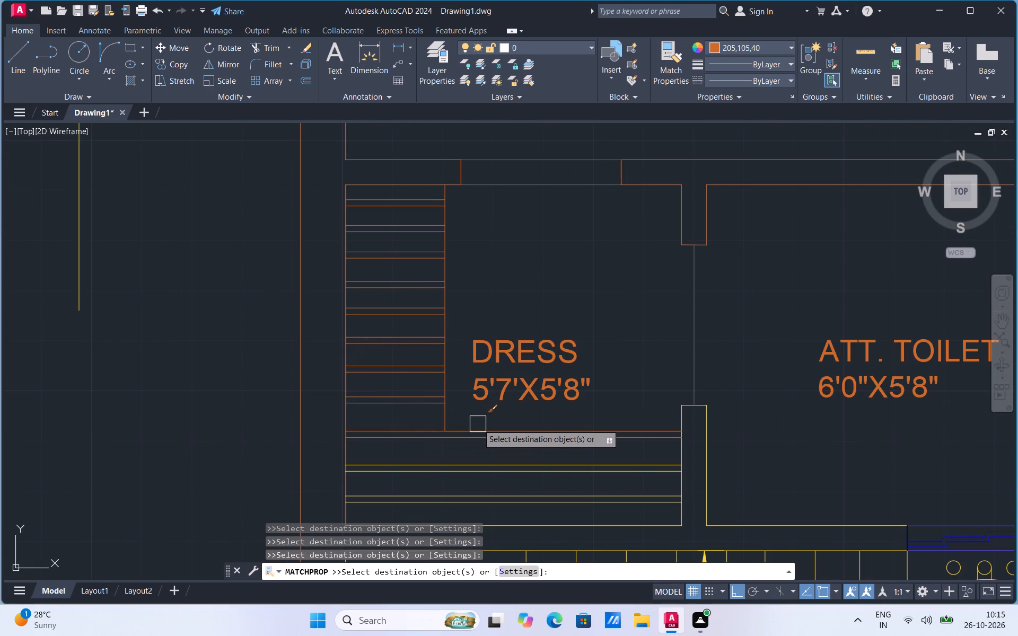
{"action": "left_click", "coordinate": [478, 424]}
Apply the matched properties to the dress–toilet partition wall below the door opening, including its end line.
{"action": "left_click", "coordinate": [677, 416]}
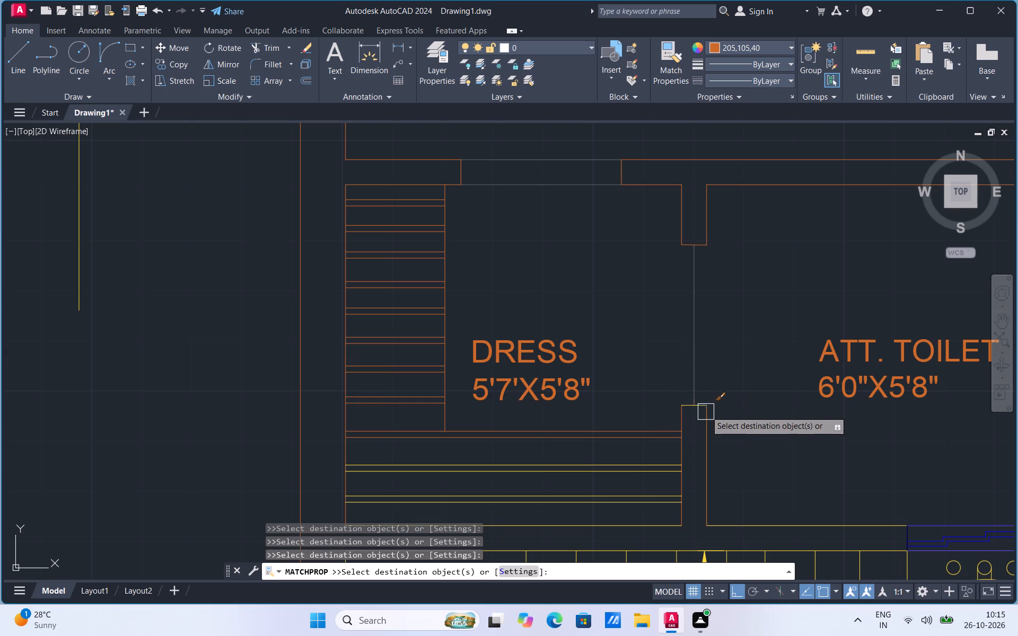
{"action": "scroll", "coordinate": [707, 407], "scroll_direction": "up", "scroll_amount": 2}
{"action": "left_click", "coordinate": [701, 405]}
{"action": "left_click", "coordinate": [705, 427]}
{"action": "scroll", "coordinate": [495, 334], "scroll_direction": "down", "scroll_amount": 1}
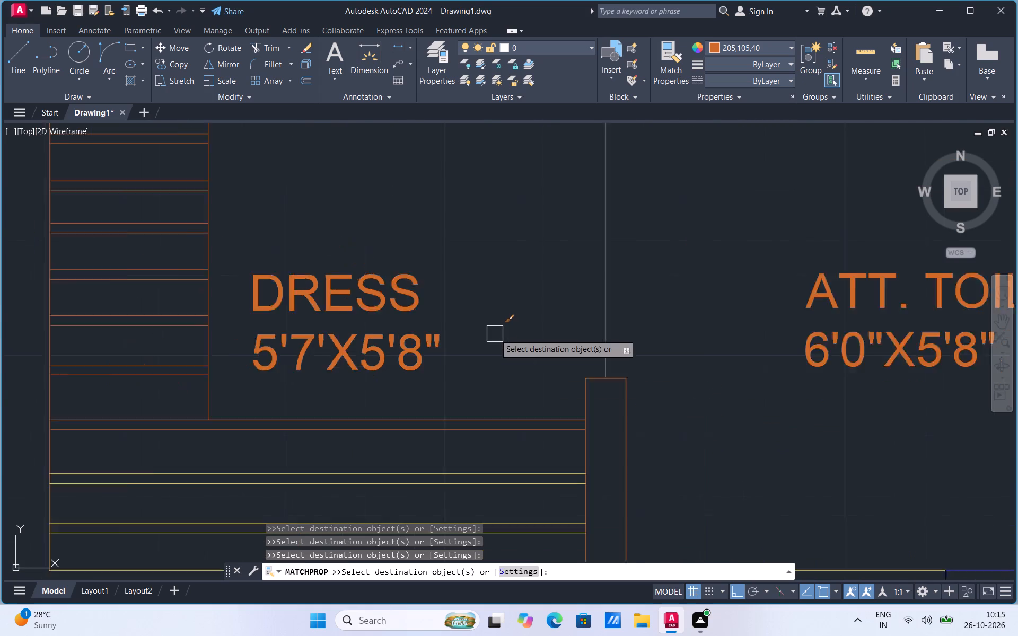
Apply the matched properties to the other two pairs of long shelf lines along the dress's lower wall.
{"action": "scroll", "coordinate": [495, 334], "scroll_direction": "down", "scroll_amount": 1}
{"action": "left_click", "coordinate": [506, 414]}
{"action": "left_click", "coordinate": [497, 424]}
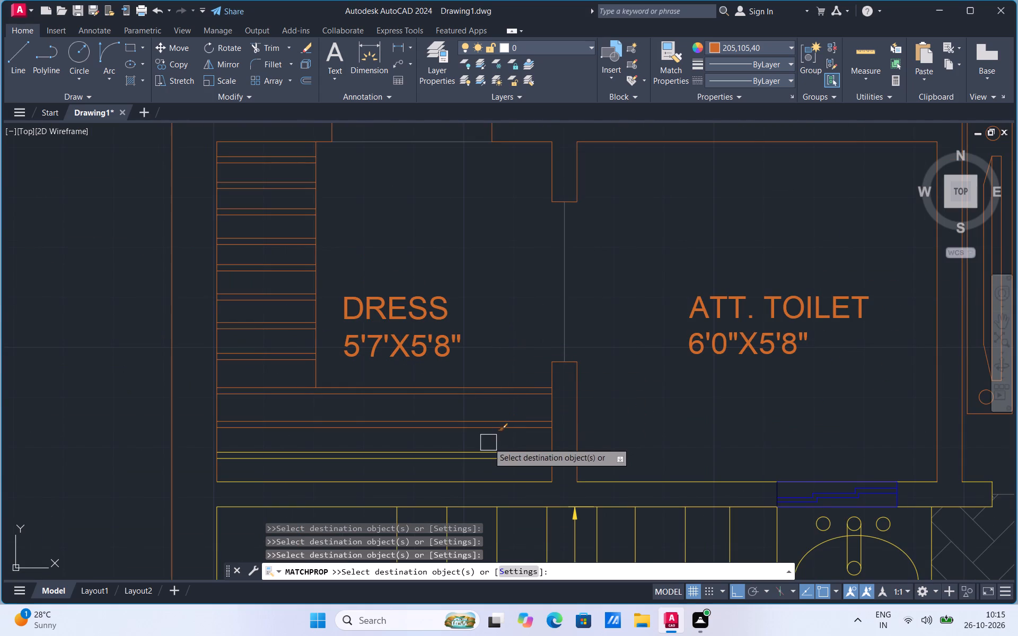
{"action": "left_click", "coordinate": [488, 443]}
{"action": "left_click", "coordinate": [476, 456]}
{"action": "left_click", "coordinate": [468, 461]}
Apply the matched properties to both faces of the wall separating the dress and toilet from the staircase, up to the toilet window's edge.
{"action": "left_click", "coordinate": [488, 479]}
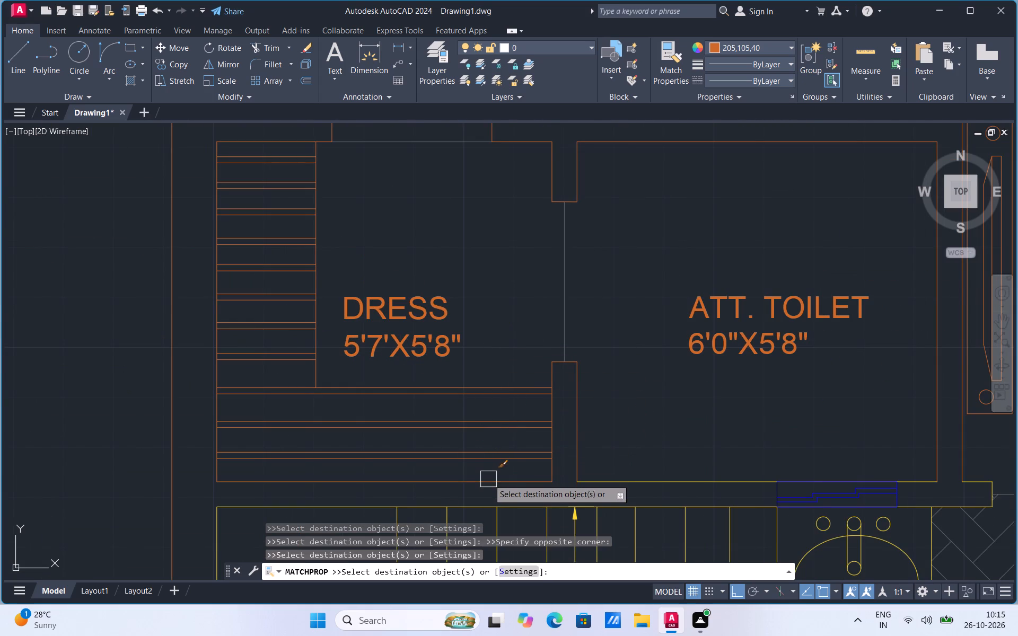
{"action": "left_click", "coordinate": [604, 478]}
{"action": "scroll", "coordinate": [550, 358], "scroll_direction": "down", "scroll_amount": 3}
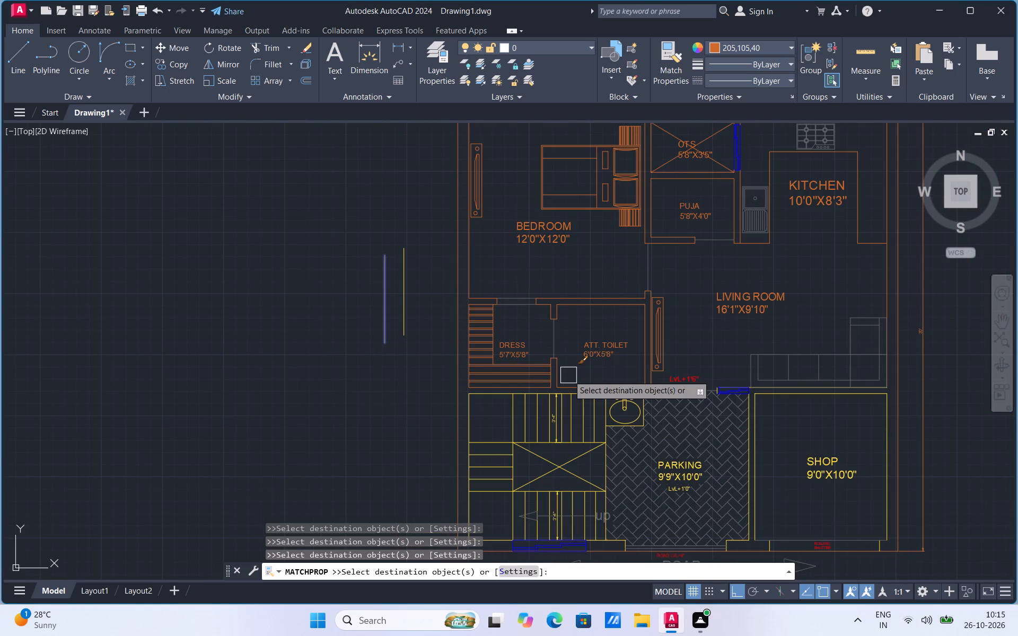
{"action": "scroll", "coordinate": [600, 397], "scroll_direction": "up", "scroll_amount": 4}
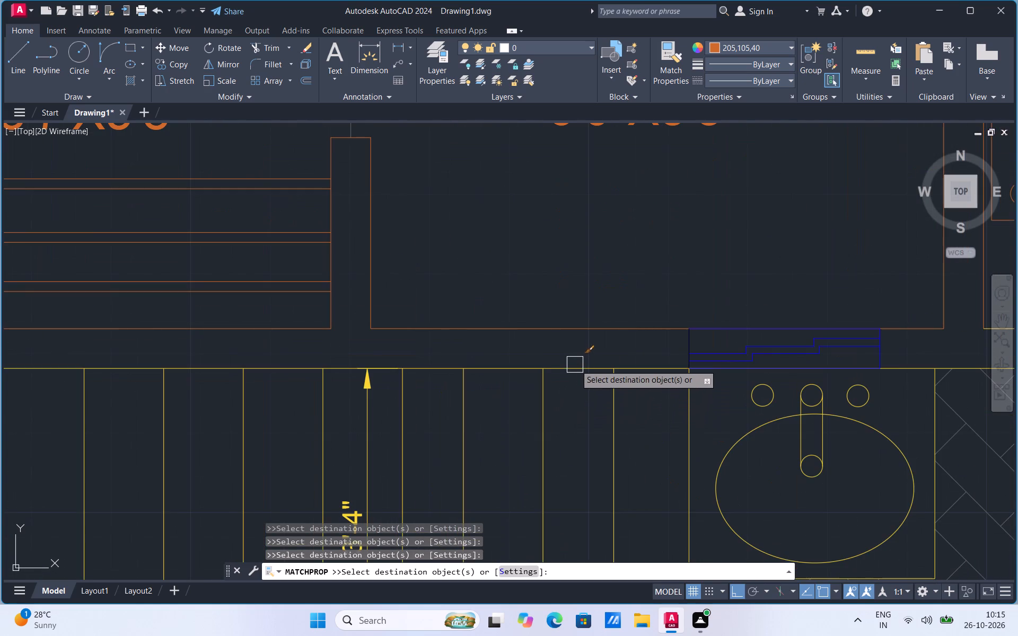
{"action": "left_click", "coordinate": [575, 365]}
{"action": "scroll", "coordinate": [545, 454], "scroll_direction": "down", "scroll_amount": 2}
{"action": "scroll", "coordinate": [664, 425], "scroll_direction": "up", "scroll_amount": 2}
{"action": "scroll", "coordinate": [524, 404], "scroll_direction": "up", "scroll_amount": 2}
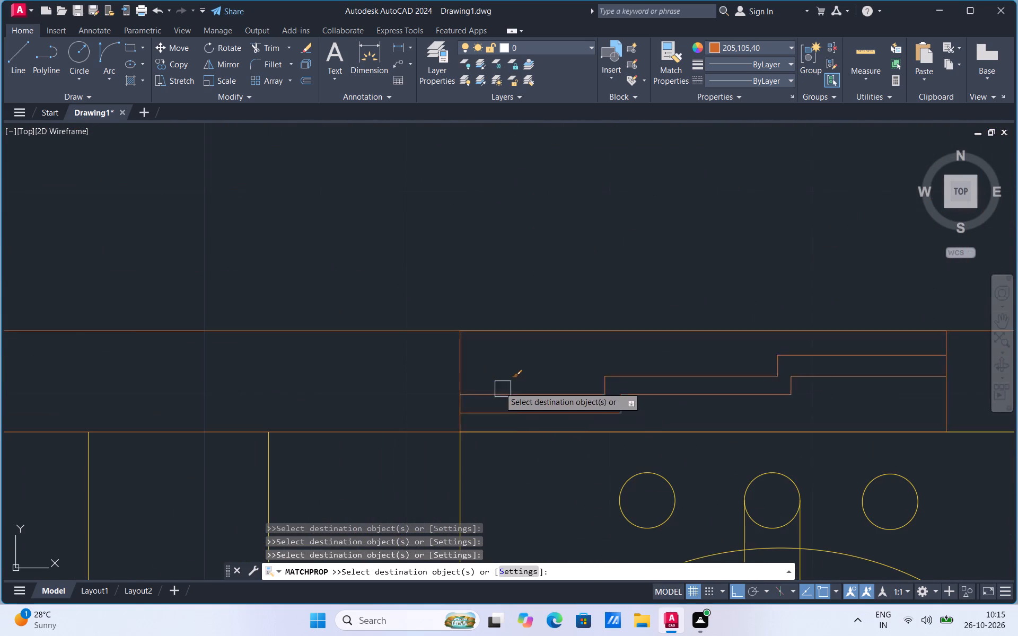
{"action": "left_click", "coordinate": [459, 366]}
{"action": "scroll", "coordinate": [359, 411], "scroll_direction": "down", "scroll_amount": 2}
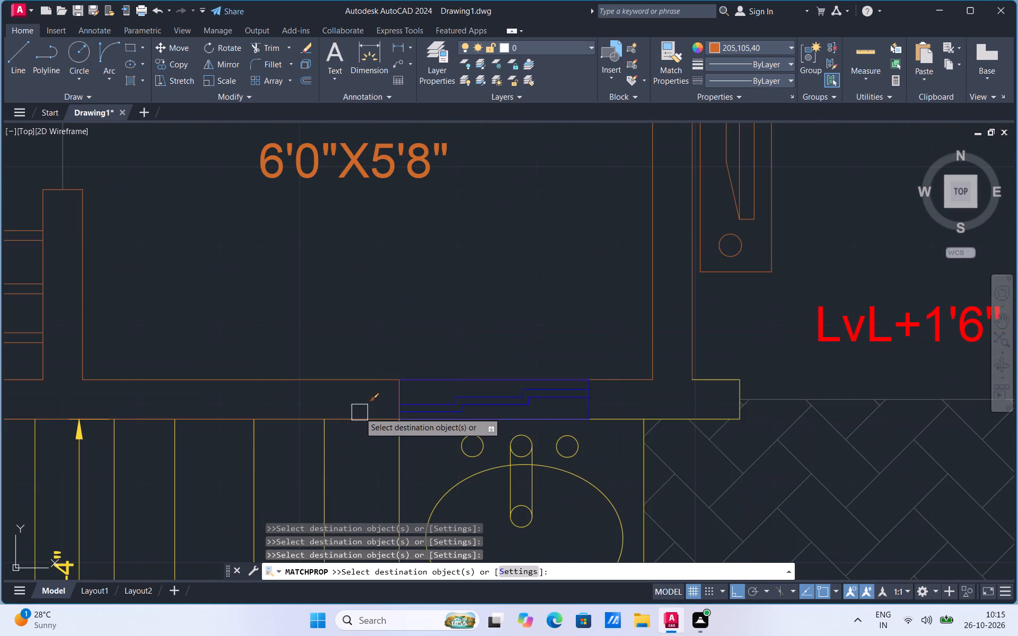
Apply the matched properties to the wall piece beyond the toilet window, including its end at the living room entrance.
{"action": "scroll", "coordinate": [580, 394], "scroll_direction": "up", "scroll_amount": 1}
{"action": "left_click", "coordinate": [653, 432]}
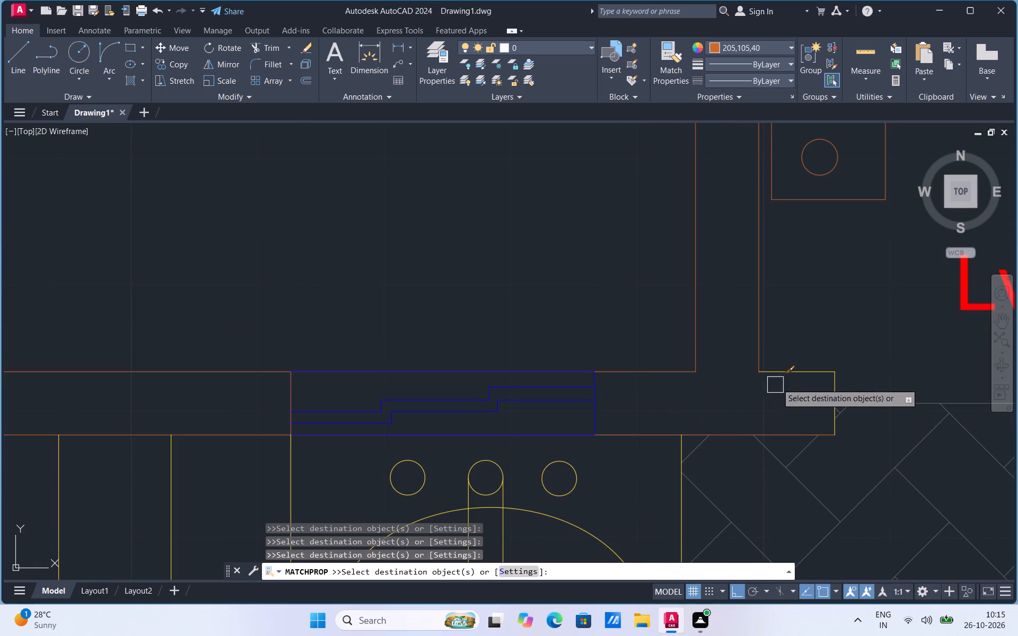
{"action": "left_click", "coordinate": [786, 371]}
{"action": "left_click", "coordinate": [840, 385]}
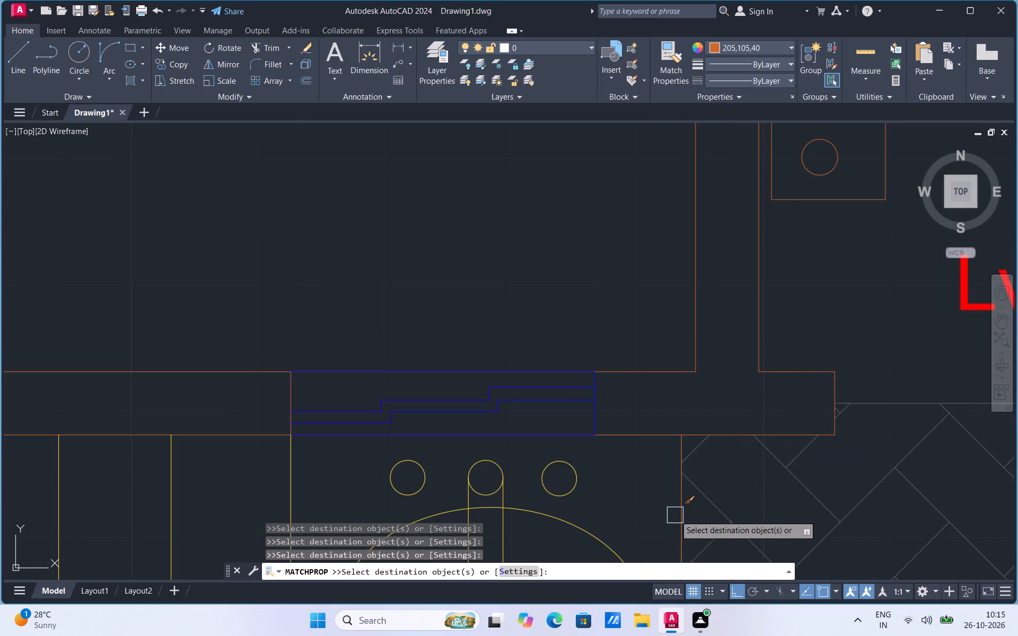
Apply the matched properties to the washbasin's counter side line, three tap circles, spout lines and oval bowl.
{"action": "left_click", "coordinate": [675, 515]}
{"action": "left_click", "coordinate": [575, 481]}
{"action": "left_click", "coordinate": [496, 464]}
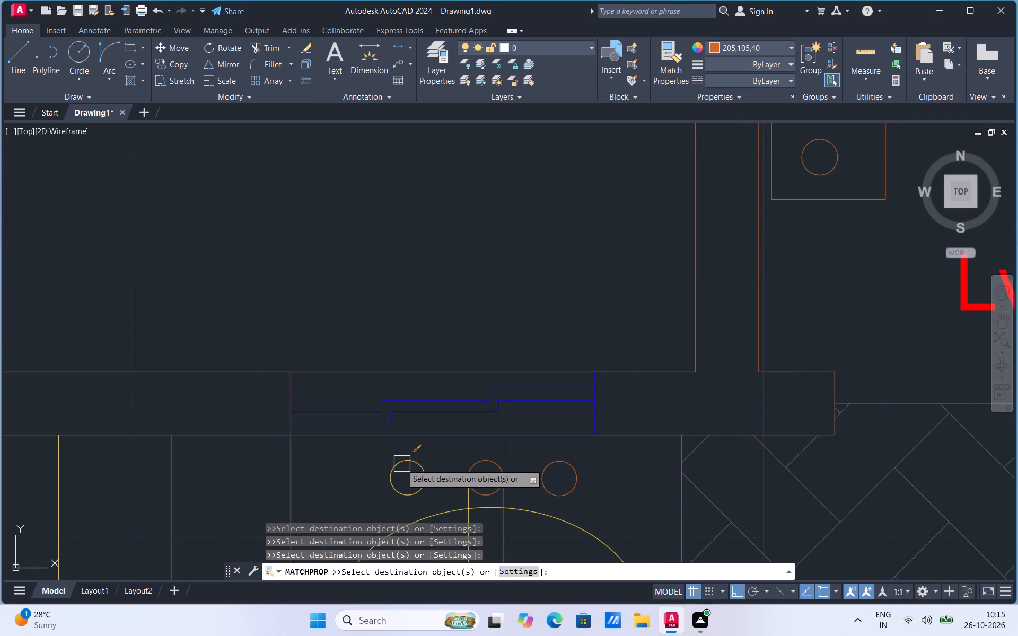
{"action": "left_click", "coordinate": [405, 461]}
{"action": "left_click", "coordinate": [470, 498]}
{"action": "left_click", "coordinate": [503, 500]}
{"action": "left_click", "coordinate": [519, 506]}
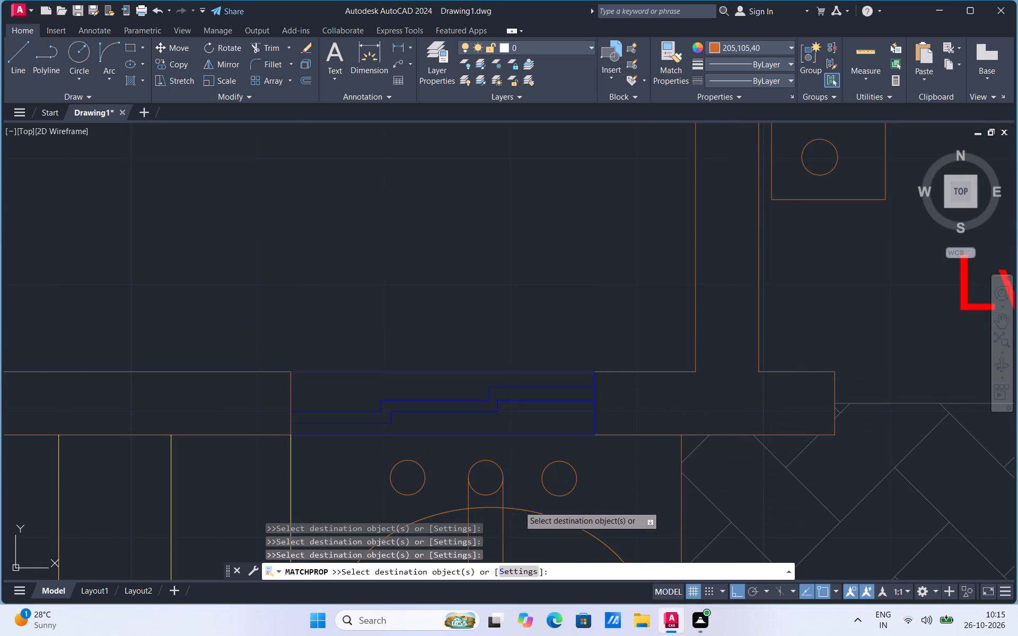
Apply the matched properties to the wall end across the living room entrance and the living room's lower wall line above the shop.
{"action": "scroll", "coordinate": [527, 432], "scroll_direction": "down", "scroll_amount": 3}
{"action": "scroll", "coordinate": [767, 425], "scroll_direction": "up", "scroll_amount": 2}
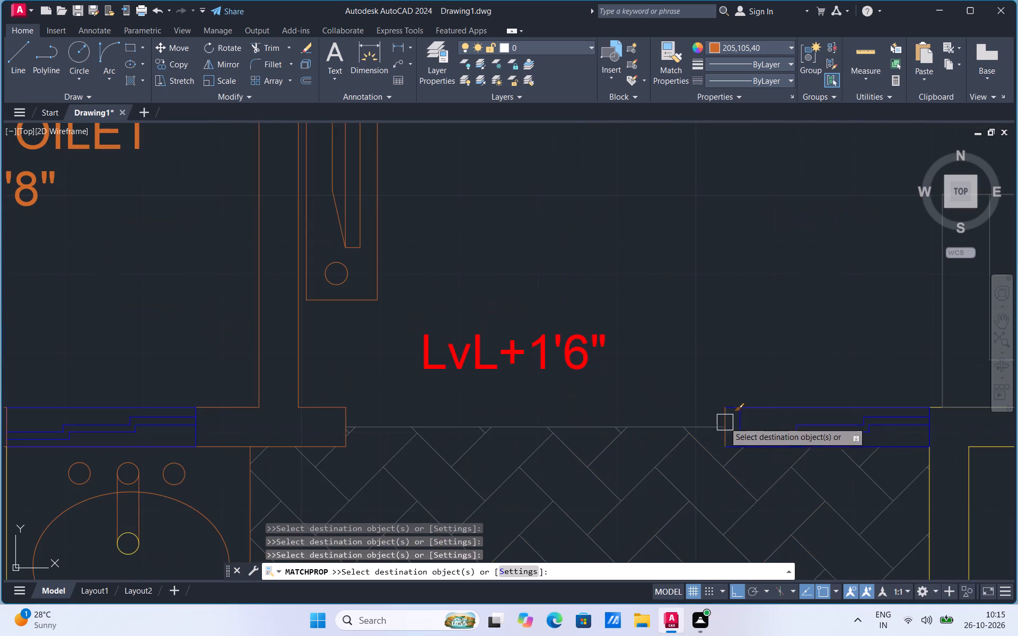
{"action": "scroll", "coordinate": [722, 420], "scroll_direction": "up", "scroll_amount": 2}
{"action": "left_click", "coordinate": [722, 418]}
{"action": "scroll", "coordinate": [574, 396], "scroll_direction": "down", "scroll_amount": 3}
{"action": "scroll", "coordinate": [789, 414], "scroll_direction": "up", "scroll_amount": 1}
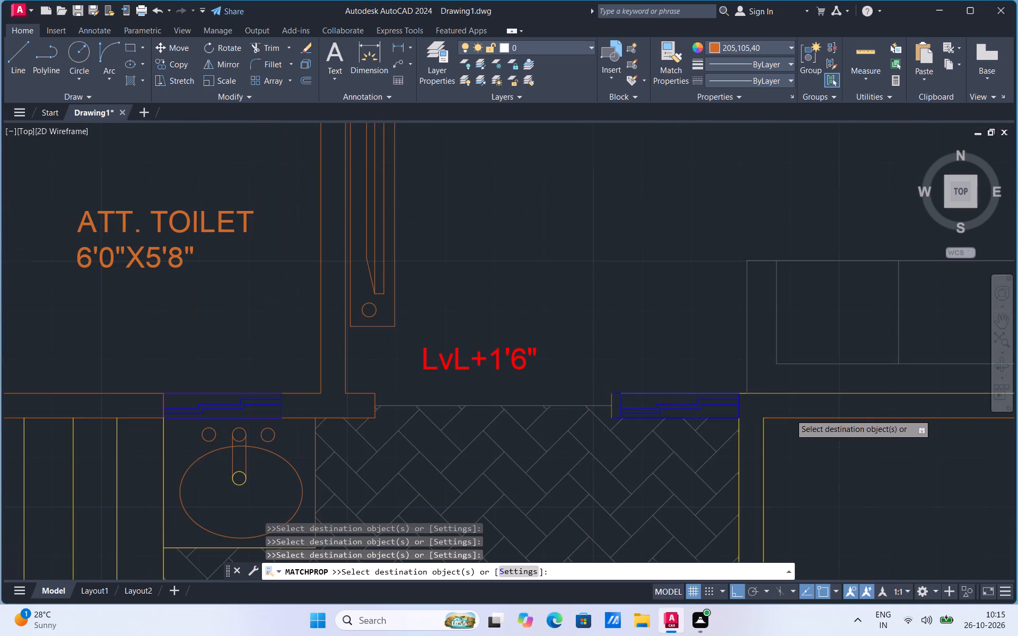
{"action": "scroll", "coordinate": [790, 414], "scroll_direction": "up", "scroll_amount": 1}
{"action": "scroll", "coordinate": [675, 386], "scroll_direction": "up", "scroll_amount": 3}
{"action": "scroll", "coordinate": [675, 386], "scroll_direction": "down", "scroll_amount": 1}
{"action": "left_click", "coordinate": [662, 336]}
{"action": "scroll", "coordinate": [687, 410], "scroll_direction": "up", "scroll_amount": 1}
{"action": "scroll", "coordinate": [687, 410], "scroll_direction": "down", "scroll_amount": 2}
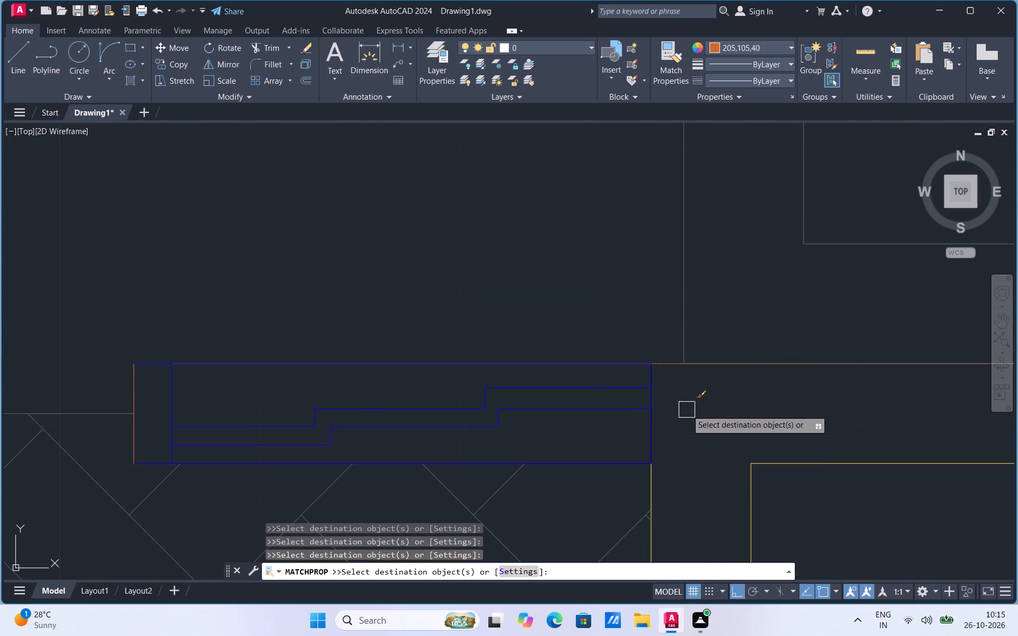
Apply the matched properties to the shop's side and upper wall lines, the adjoining parking wall line and the SHOP label.
{"action": "left_click", "coordinate": [653, 485]}
{"action": "left_click", "coordinate": [751, 485]}
{"action": "left_click", "coordinate": [770, 470]}
{"action": "scroll", "coordinate": [690, 405], "scroll_direction": "down", "scroll_amount": 3}
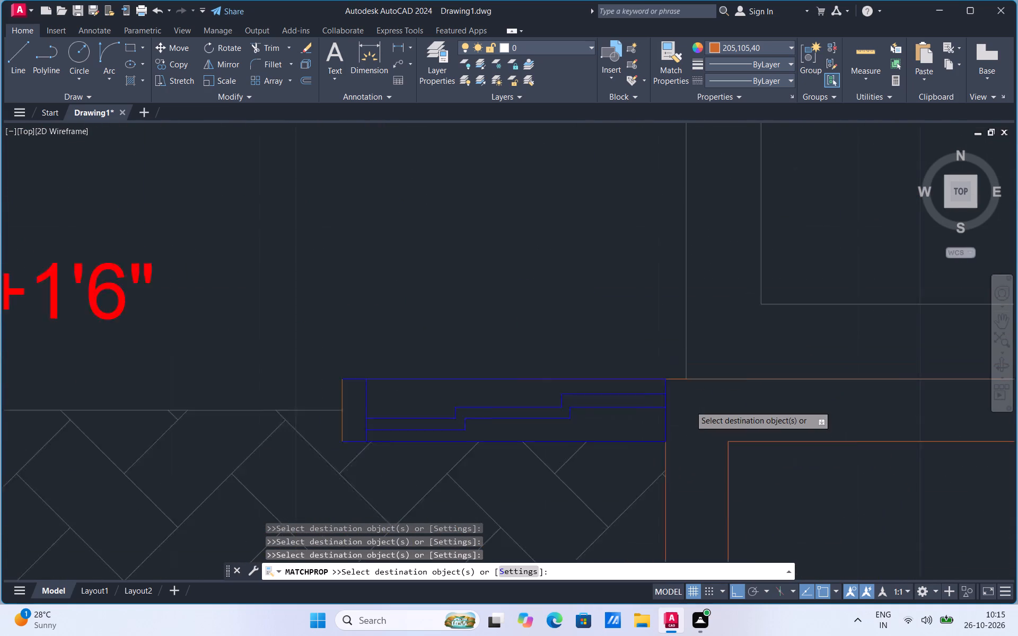
{"action": "scroll", "coordinate": [690, 405], "scroll_direction": "down", "scroll_amount": 2}
{"action": "left_click", "coordinate": [896, 463]}
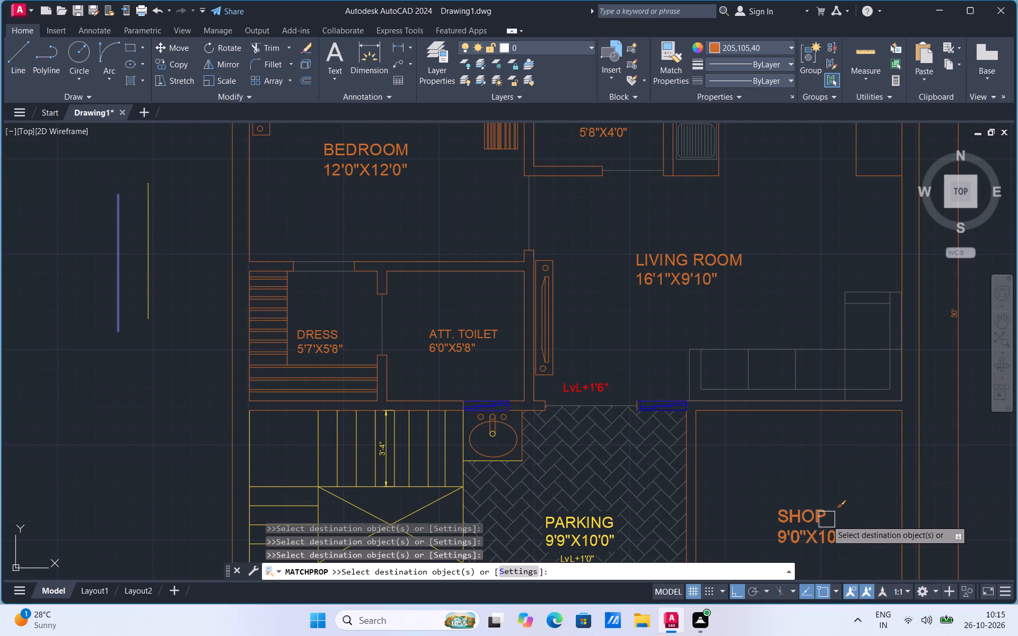
{"action": "left_click", "coordinate": [827, 520]}
Apply the matched properties to the two crossing diagonals in the middle of the staircase.
{"action": "scroll", "coordinate": [766, 384], "scroll_direction": "down", "scroll_amount": 3}
{"action": "scroll", "coordinate": [705, 445], "scroll_direction": "up", "scroll_amount": 2}
{"action": "scroll", "coordinate": [636, 389], "scroll_direction": "up", "scroll_amount": 3}
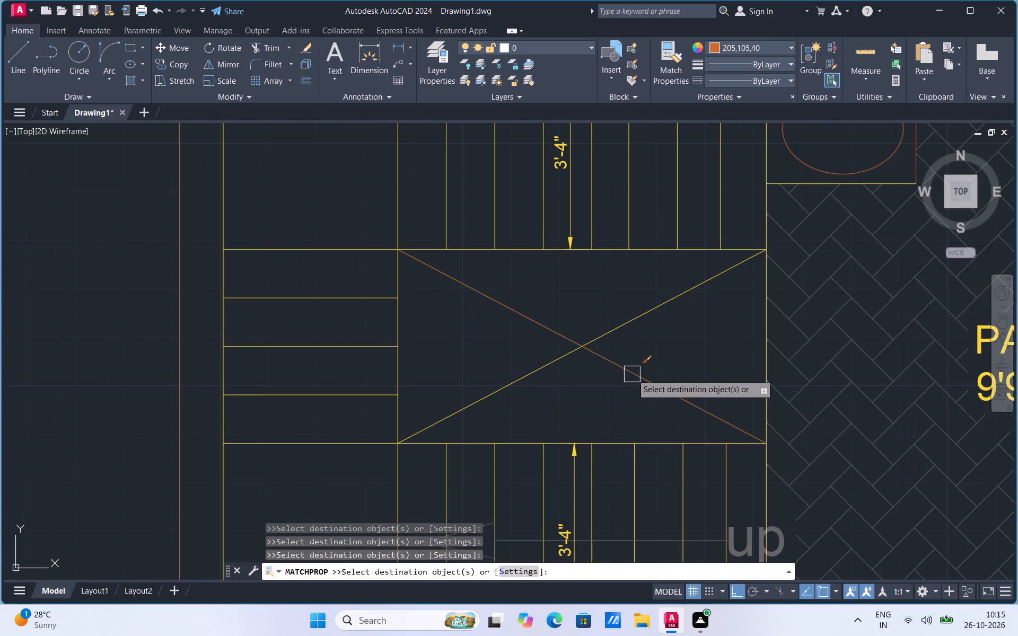
{"action": "left_click", "coordinate": [632, 370]}
{"action": "left_click", "coordinate": [621, 323]}
Apply the matched properties to the PARKING label, its LvL+1'0" text and the herringbone floor hatch.
{"action": "scroll", "coordinate": [541, 458], "scroll_direction": "down", "scroll_amount": 2}
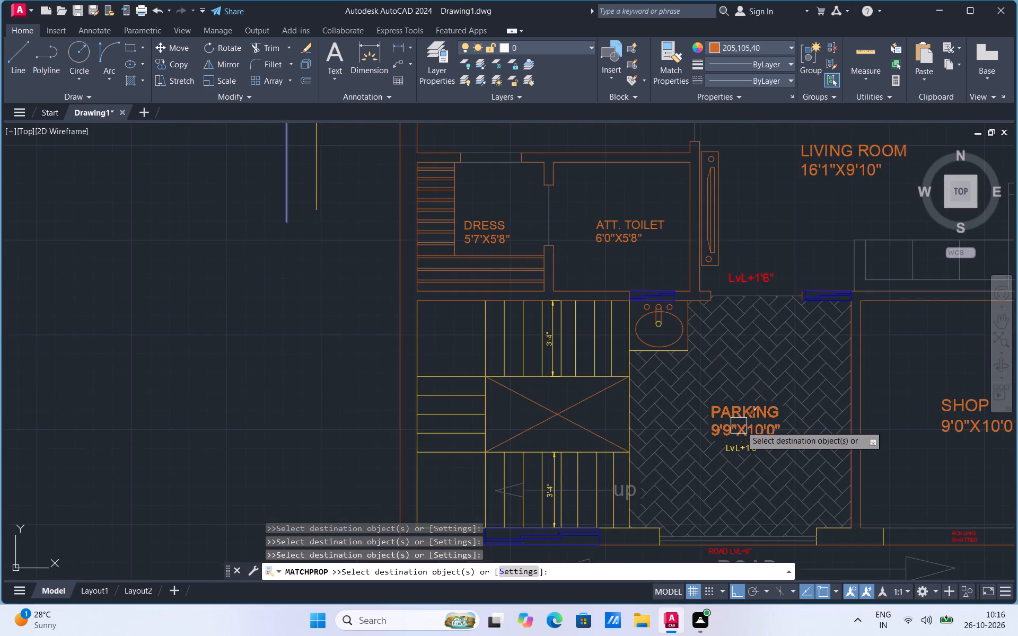
{"action": "scroll", "coordinate": [744, 423], "scroll_direction": "up", "scroll_amount": 2}
{"action": "left_click", "coordinate": [744, 405]}
{"action": "left_click", "coordinate": [715, 486]}
{"action": "scroll", "coordinate": [655, 422], "scroll_direction": "down", "scroll_amount": 3}
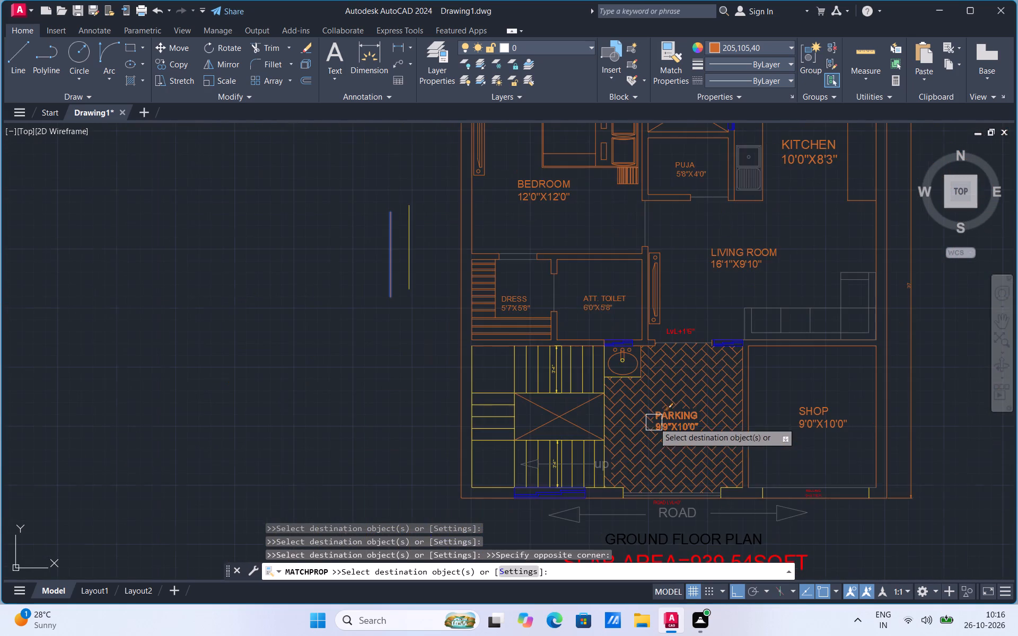
Apply the matched properties to the front wall segment between parking and shop, including its ends at the openings.
{"action": "scroll", "coordinate": [761, 500], "scroll_direction": "up", "scroll_amount": 2}
{"action": "scroll", "coordinate": [709, 479], "scroll_direction": "up", "scroll_amount": 3}
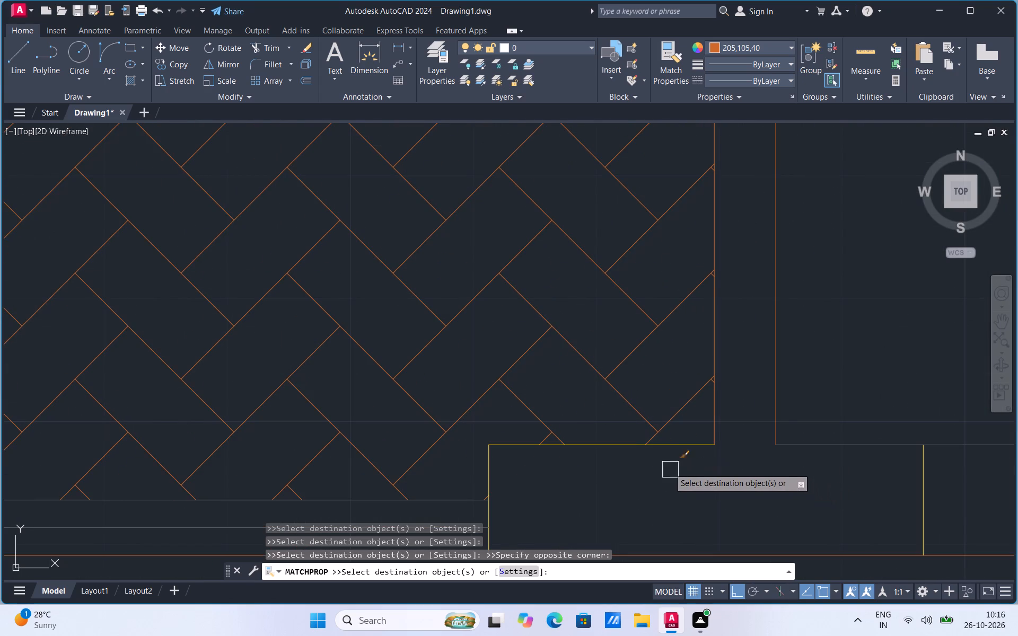
{"action": "left_click", "coordinate": [664, 450]}
{"action": "left_click", "coordinate": [490, 475]}
{"action": "left_click", "coordinate": [923, 491]}
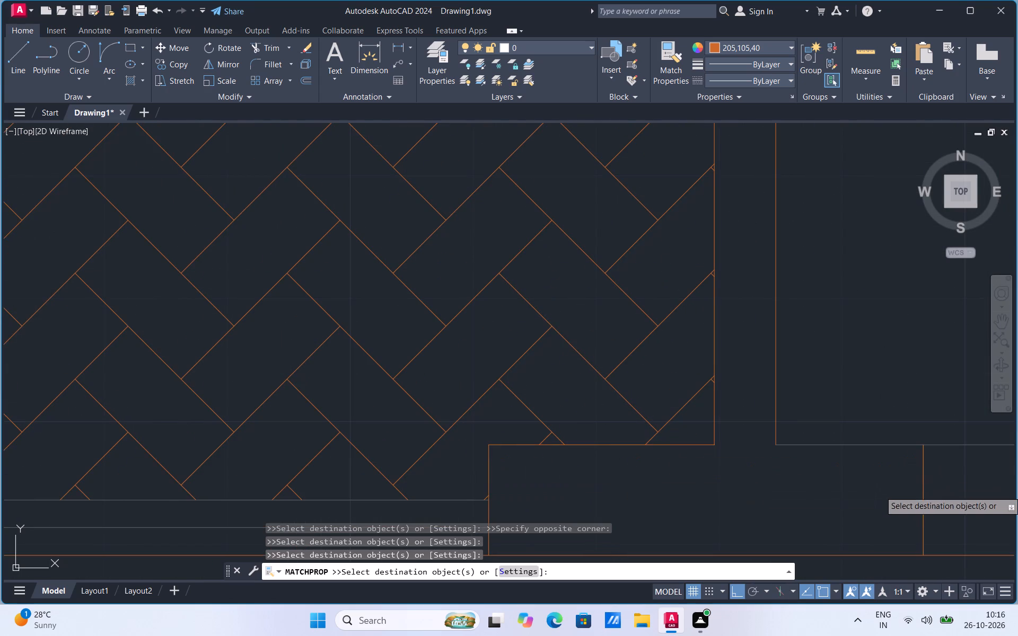
{"action": "scroll", "coordinate": [801, 513], "scroll_direction": "down", "scroll_amount": 2}
{"action": "left_click", "coordinate": [811, 492]}
{"action": "scroll", "coordinate": [811, 492], "scroll_direction": "down", "scroll_amount": 4}
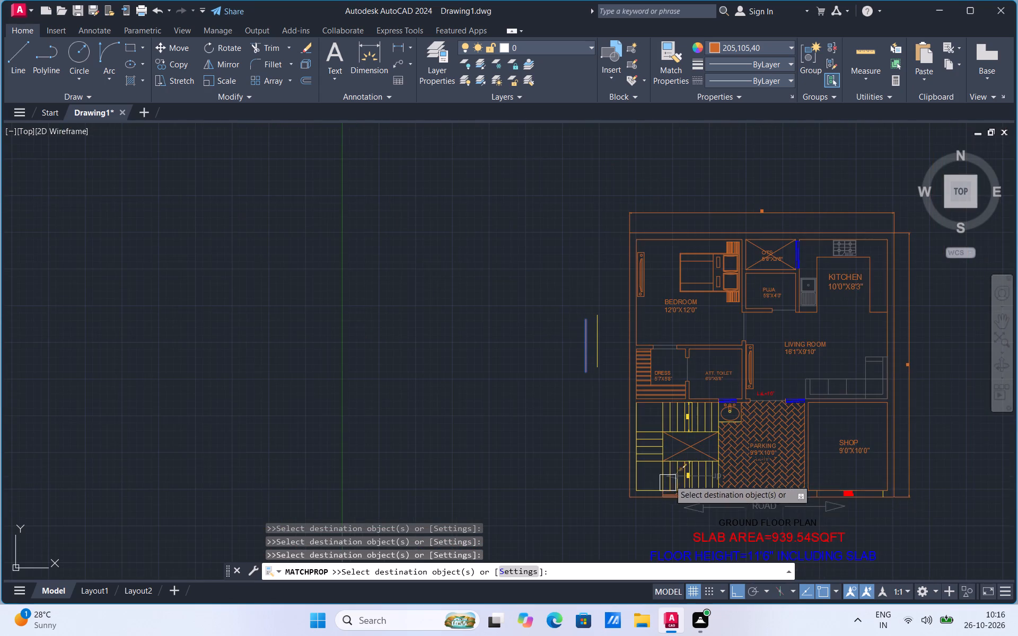
Apply the matched properties to the staircase's outer wall line, the upper flight's boundary and tread lines, and its 3'-4" dimension.
{"action": "scroll", "coordinate": [690, 447], "scroll_direction": "up", "scroll_amount": 3}
{"action": "left_click", "coordinate": [475, 350]}
{"action": "left_click", "coordinate": [501, 379]}
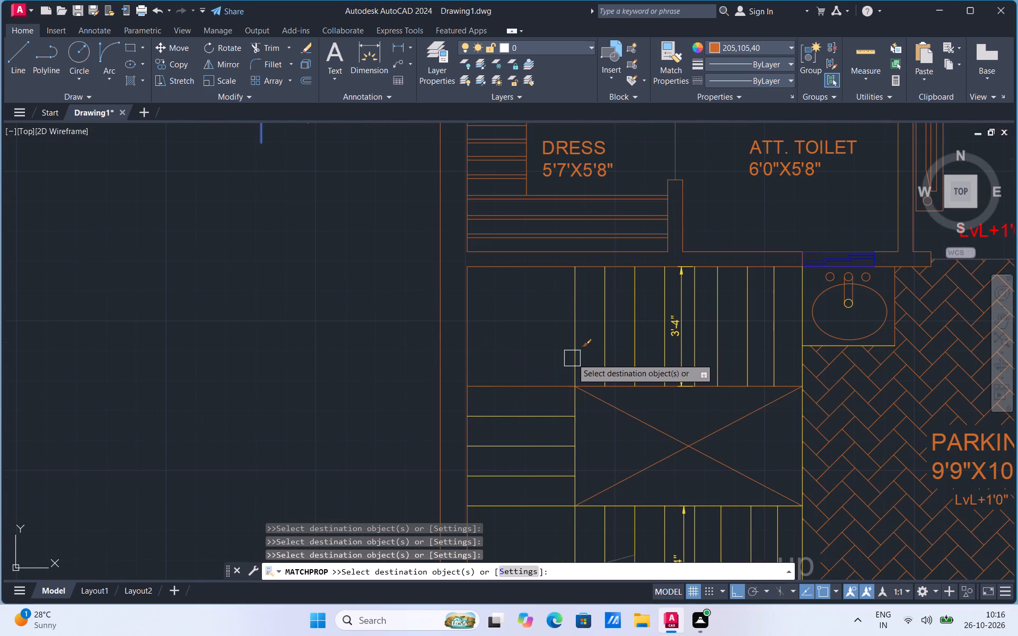
{"action": "left_click", "coordinate": [572, 357]}
{"action": "left_click", "coordinate": [604, 340]}
{"action": "left_click", "coordinate": [634, 337]}
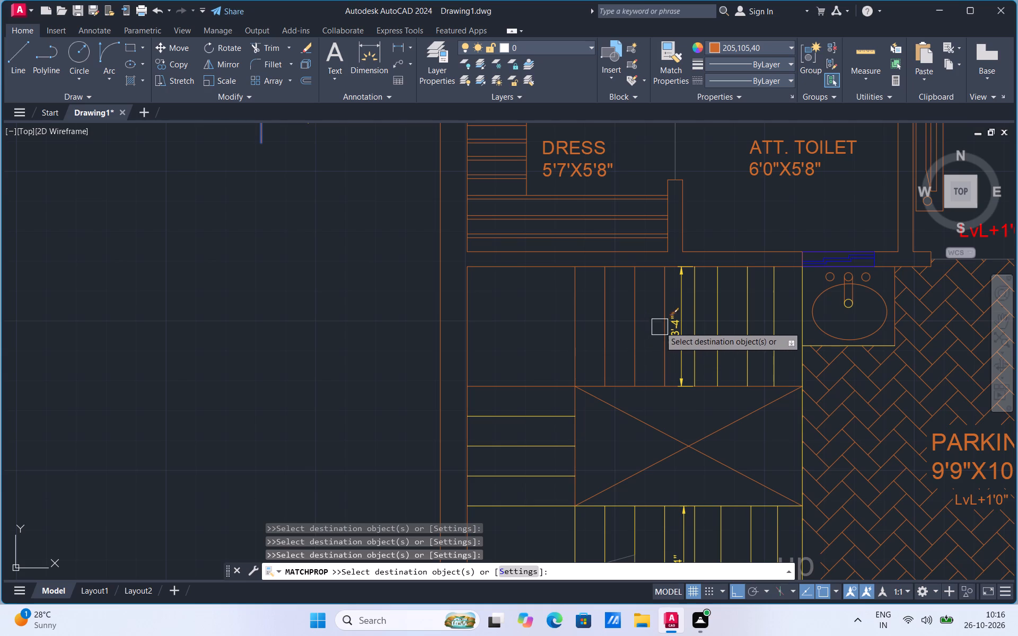
{"action": "left_click", "coordinate": [661, 325]}
{"action": "left_click", "coordinate": [678, 316]}
{"action": "left_click", "coordinate": [698, 325]}
{"action": "left_click", "coordinate": [722, 330]}
{"action": "left_click", "coordinate": [747, 334]}
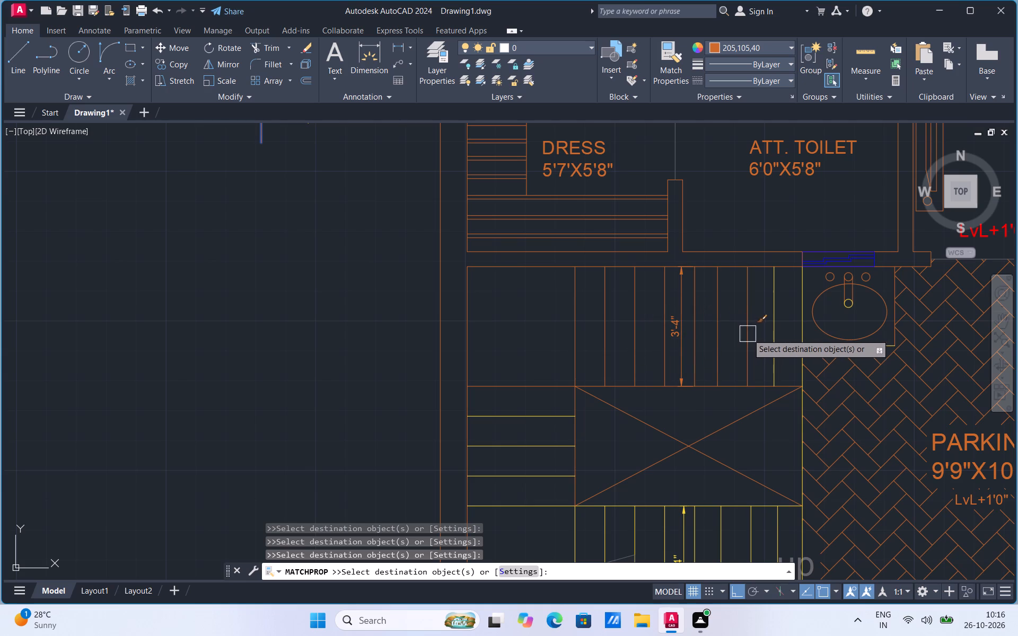
{"action": "left_click", "coordinate": [778, 333]}
{"action": "left_click", "coordinate": [799, 329]}
Apply the matched properties to the small circle at the end of the washbasin's spout.
{"action": "left_click", "coordinate": [854, 315]}
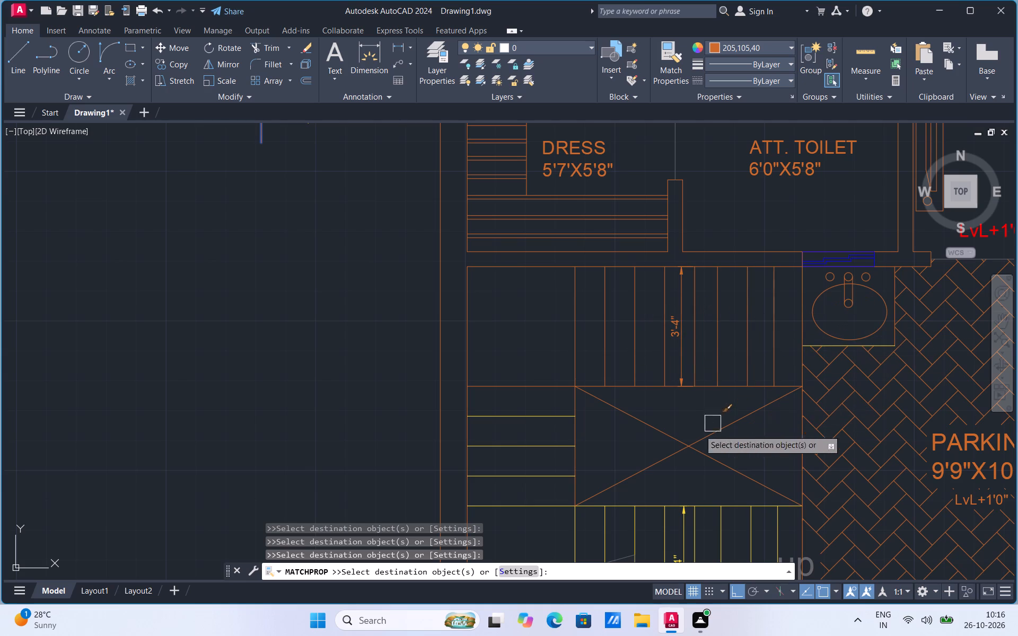
Apply the matched properties to the horizontal tread lines beside the crossed stair rectangle, including the lowest one.
{"action": "left_click", "coordinate": [565, 417]}
{"action": "left_click", "coordinate": [539, 452]}
{"action": "left_click", "coordinate": [525, 480]}
{"action": "left_click", "coordinate": [520, 505]}
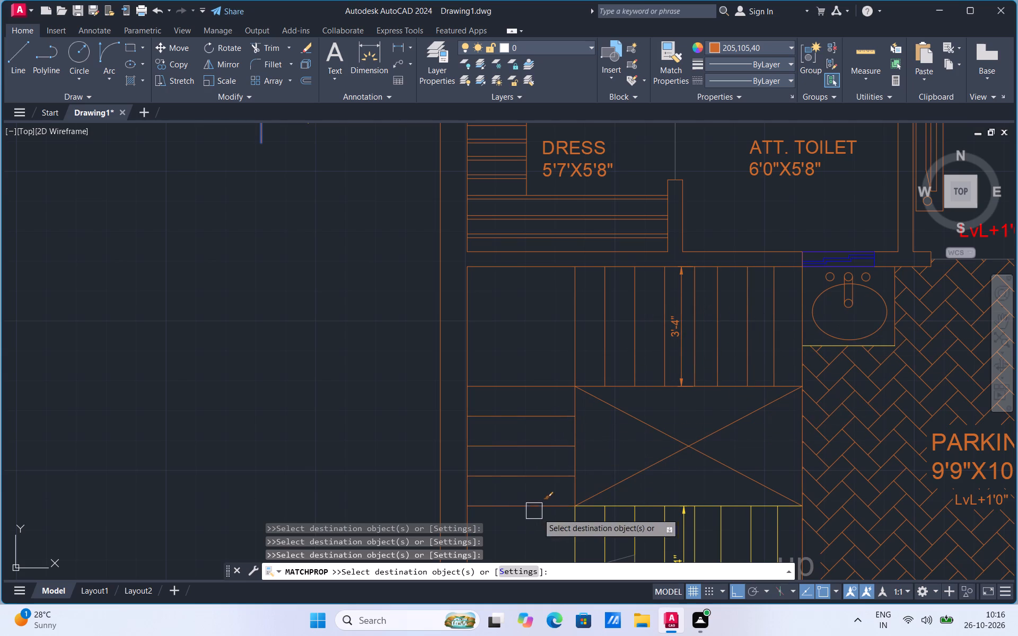
Apply the matched orange properties to the lower stair flight's boundary and tread lines and its 3'-4" dimension.
{"action": "left_click", "coordinate": [568, 529]}
{"action": "left_click", "coordinate": [618, 502]}
{"action": "left_click", "coordinate": [606, 524]}
{"action": "left_click", "coordinate": [636, 520]}
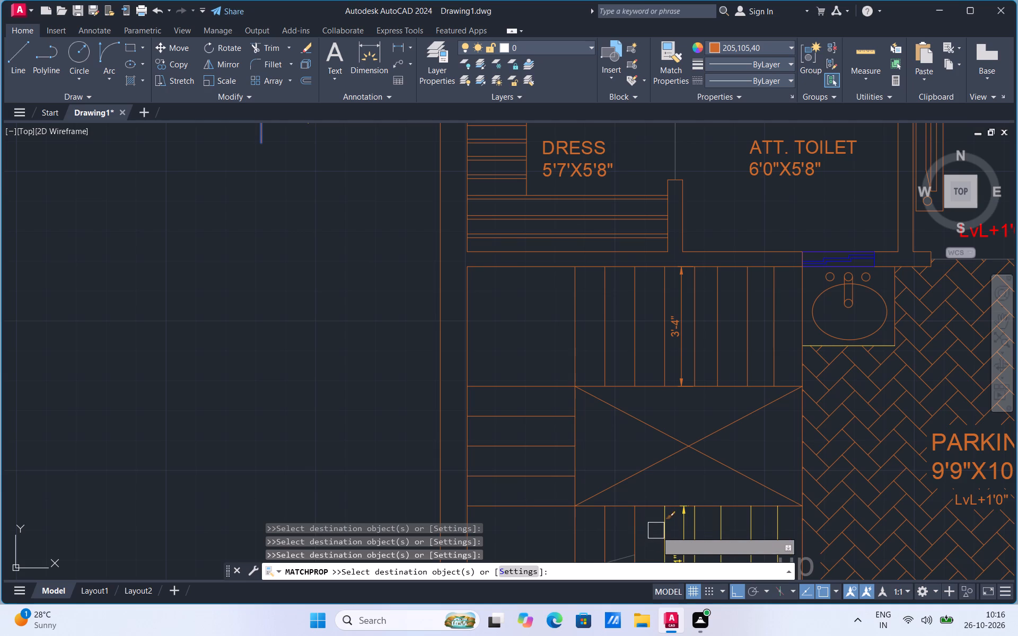
{"action": "left_click", "coordinate": [657, 532]}
{"action": "left_click", "coordinate": [682, 527]}
{"action": "left_click", "coordinate": [699, 526]}
{"action": "left_click", "coordinate": [728, 526]}
{"action": "left_click", "coordinate": [749, 525]}
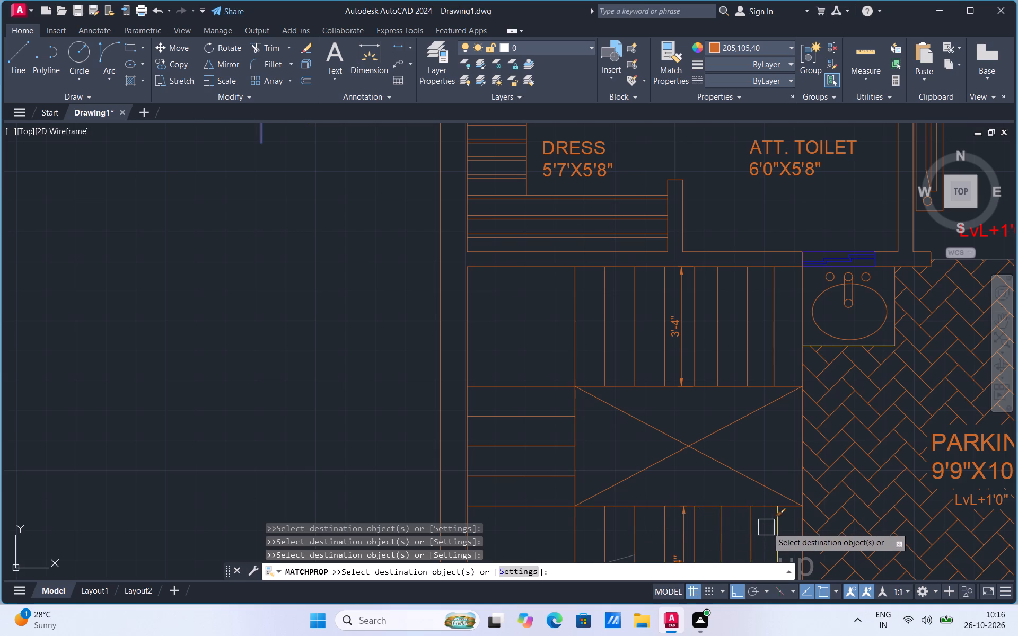
{"action": "left_click", "coordinate": [769, 528]}
{"action": "scroll", "coordinate": [669, 430], "scroll_direction": "down", "scroll_amount": 1}
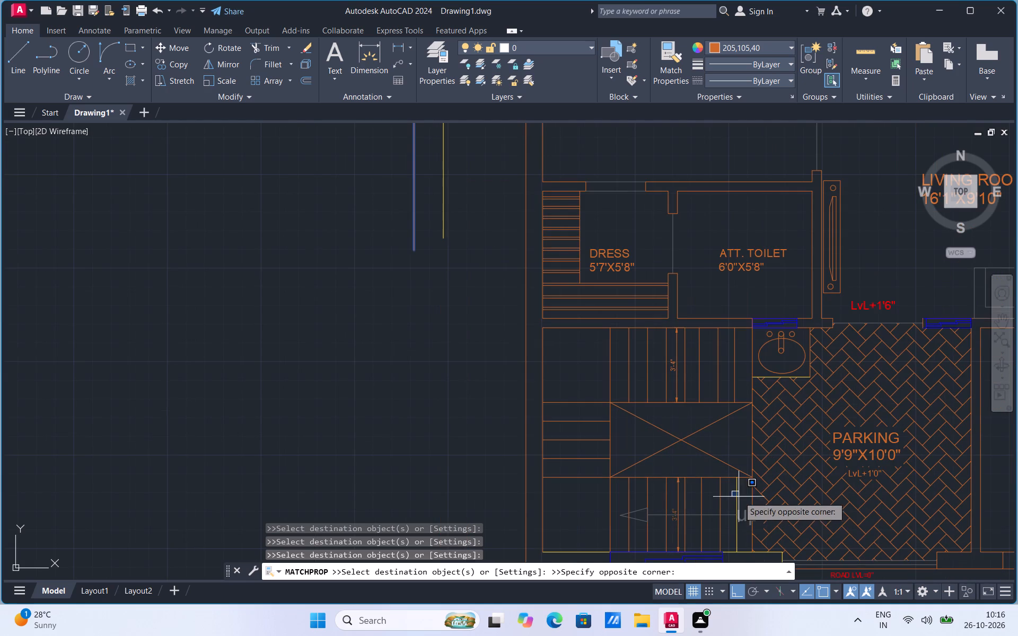
{"action": "left_click", "coordinate": [743, 494]}
Apply the matched properties to the last lower tread and the front wall's inner line and end beside the parking opening.
{"action": "scroll", "coordinate": [643, 458], "scroll_direction": "down", "scroll_amount": 2}
{"action": "scroll", "coordinate": [647, 513], "scroll_direction": "up", "scroll_amount": 2}
{"action": "left_click", "coordinate": [554, 471]}
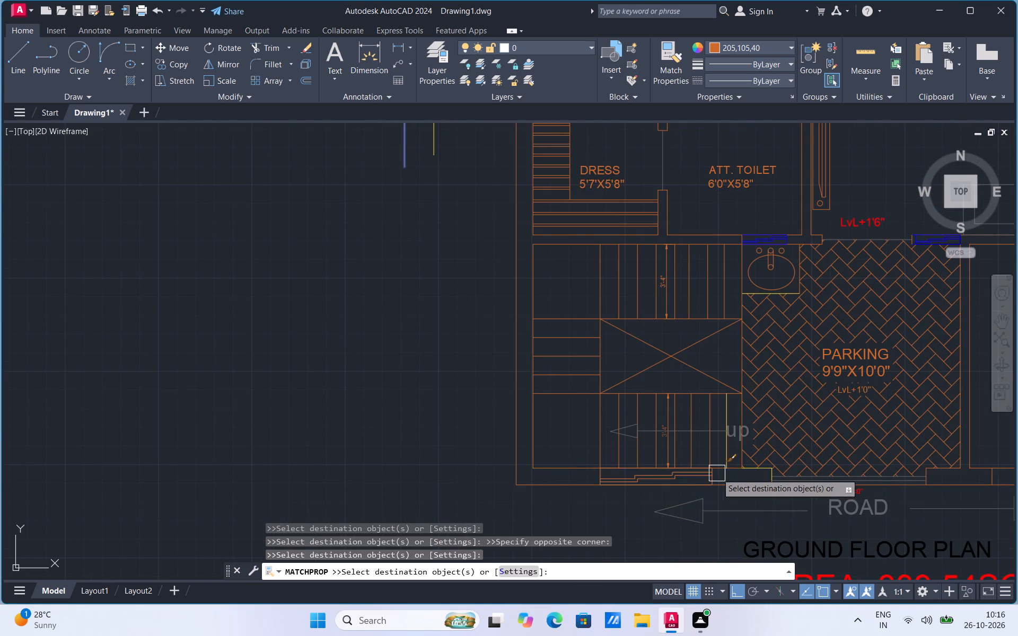
{"action": "scroll", "coordinate": [722, 460], "scroll_direction": "up", "scroll_amount": 2}
{"action": "left_click", "coordinate": [732, 447]}
{"action": "left_click", "coordinate": [796, 486]}
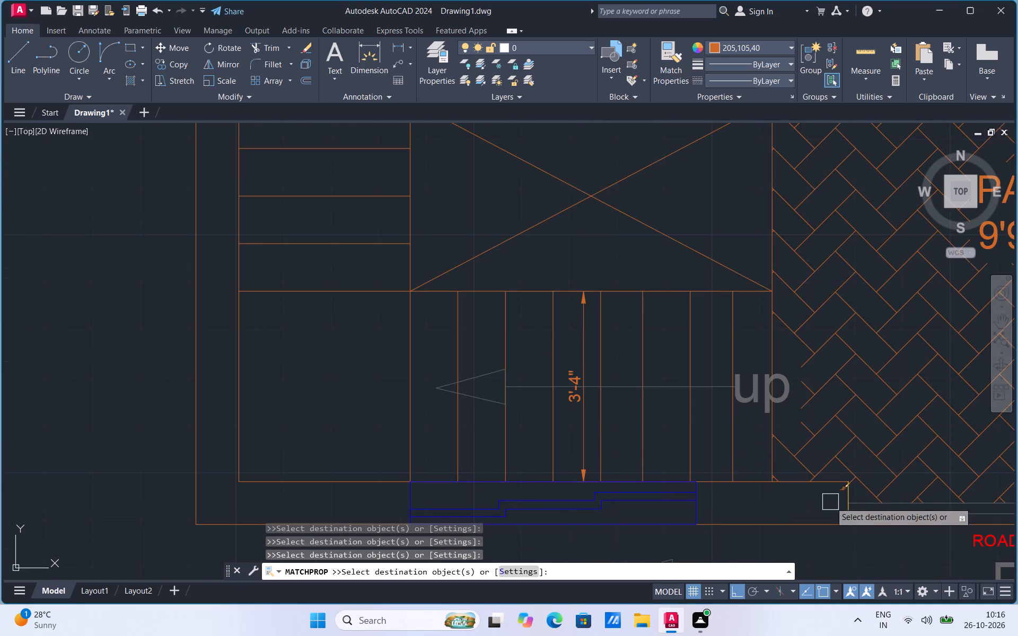
{"action": "scroll", "coordinate": [837, 514], "scroll_direction": "up", "scroll_amount": 2}
{"action": "left_click", "coordinate": [857, 478]}
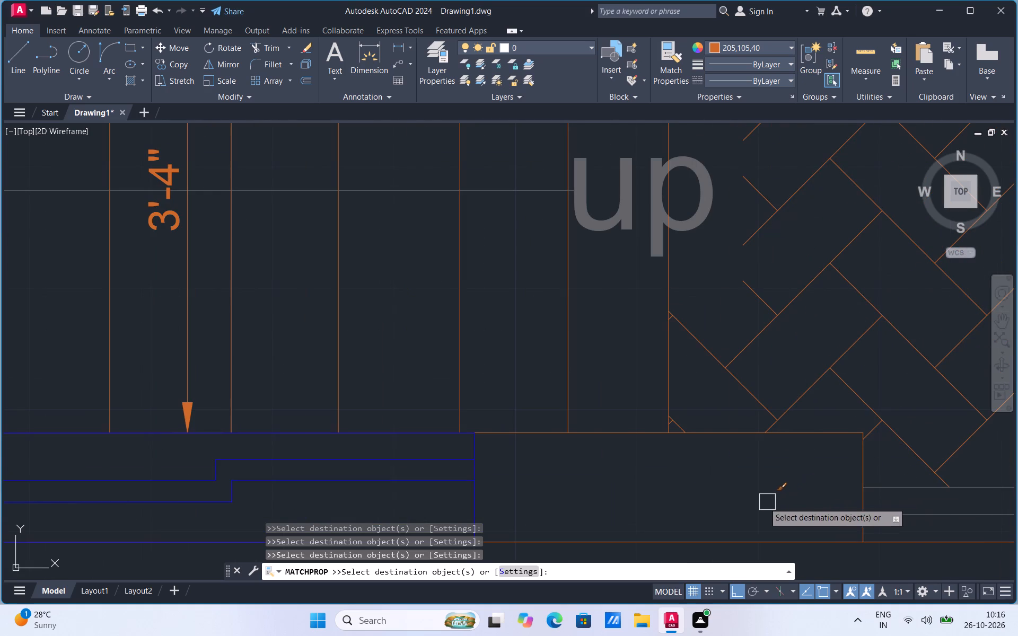
Remove the two vertical sample lines beside the floor plan with the Trim command.
{"action": "scroll", "coordinate": [679, 508], "scroll_direction": "down", "scroll_amount": 3}
{"action": "scroll", "coordinate": [244, 307], "scroll_direction": "down", "scroll_amount": 2}
{"action": "scroll", "coordinate": [596, 471], "scroll_direction": "down", "scroll_amount": 1}
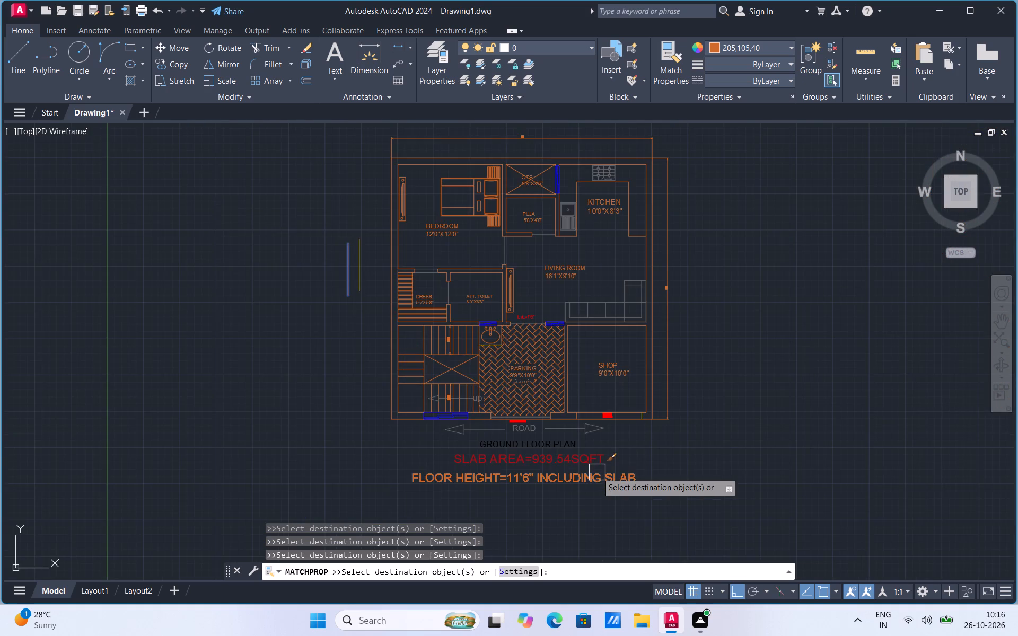
{"action": "scroll", "coordinate": [597, 472], "scroll_direction": "down", "scroll_amount": 1}
{"action": "scroll", "coordinate": [538, 428], "scroll_direction": "up", "scroll_amount": 2}
{"action": "scroll", "coordinate": [536, 438], "scroll_direction": "down", "scroll_amount": 1}
{"action": "scroll", "coordinate": [482, 285], "scroll_direction": "up", "scroll_amount": 1}
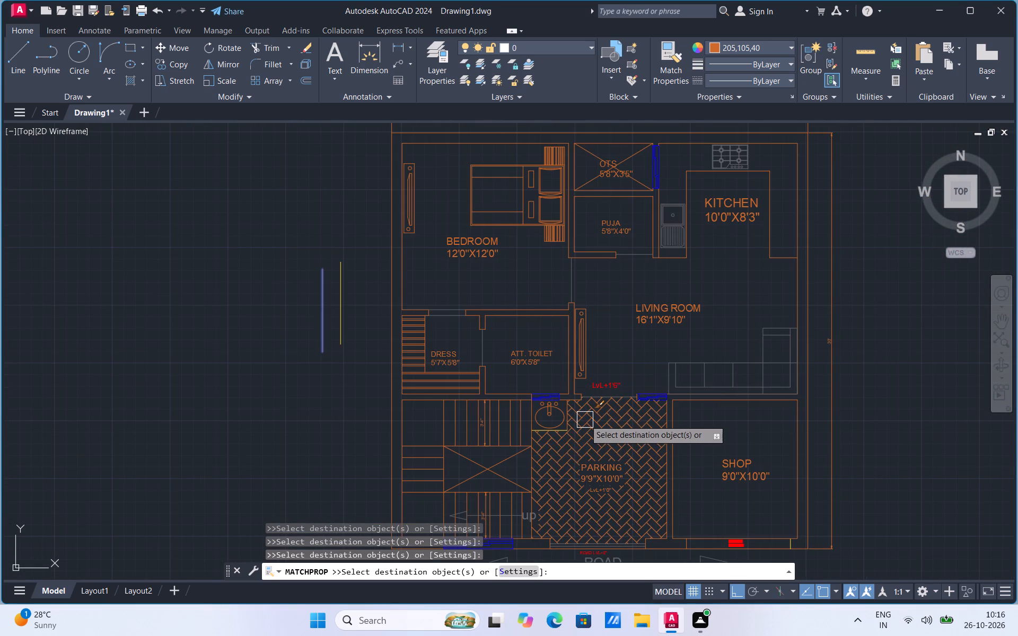
{"action": "scroll", "coordinate": [585, 420], "scroll_direction": "down", "scroll_amount": 1}
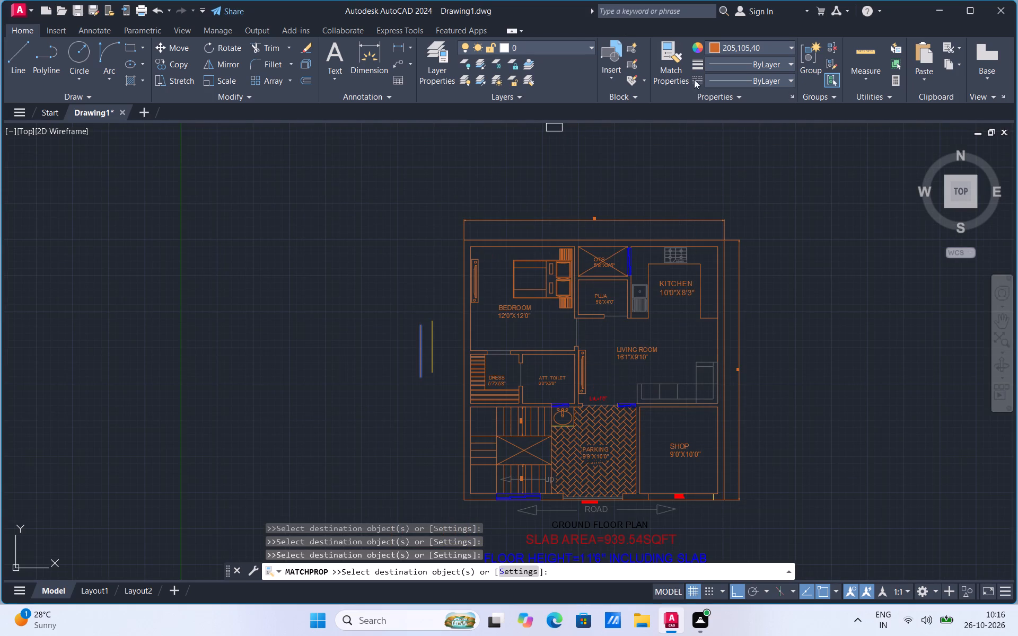
{"action": "left_click", "coordinate": [277, 54]}
{"action": "left_click", "coordinate": [418, 364]}
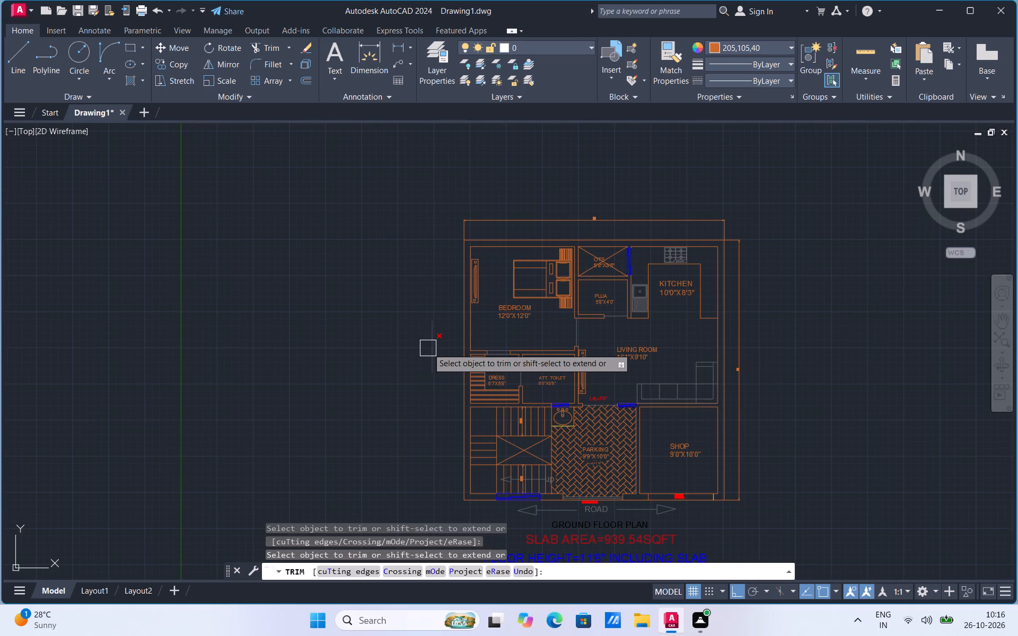
{"action": "left_click", "coordinate": [428, 348]}
Set the current object colour to black (0,0,0) and draw a vertical sample line beside the floor plan.
{"action": "left_click", "coordinate": [714, 48]}
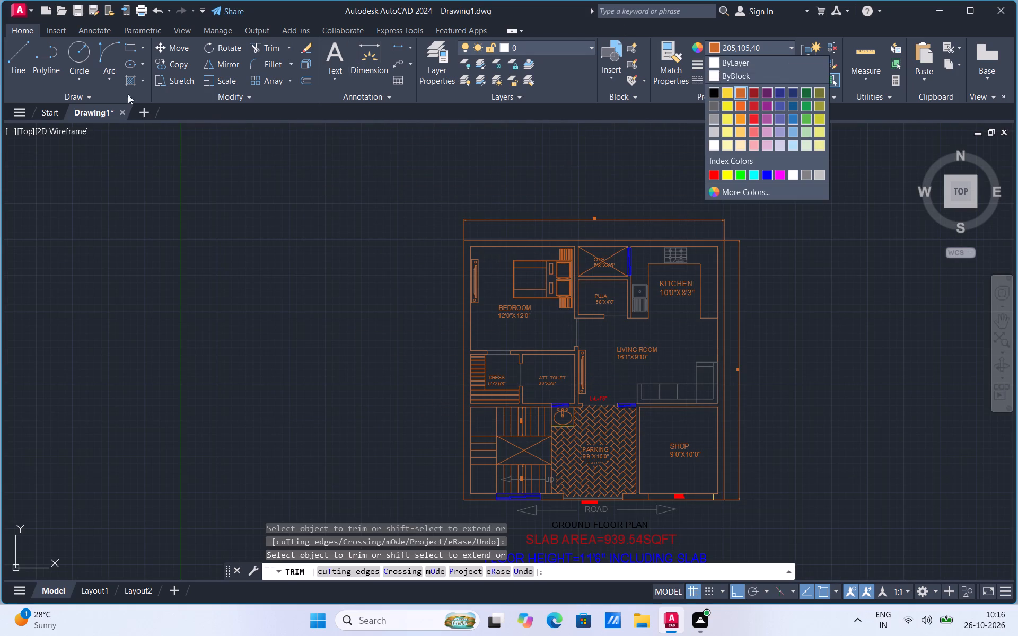
{"action": "left_click", "coordinate": [716, 92]}
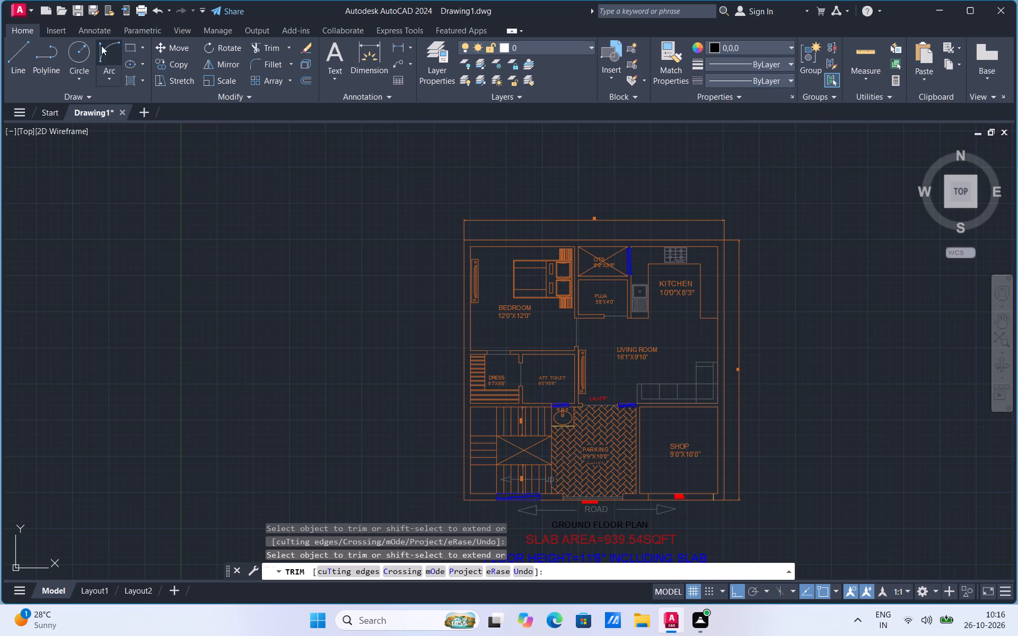
{"action": "left_click", "coordinate": [11, 64]}
{"action": "left_click", "coordinate": [411, 408]}
{"action": "left_click", "coordinate": [414, 304]}
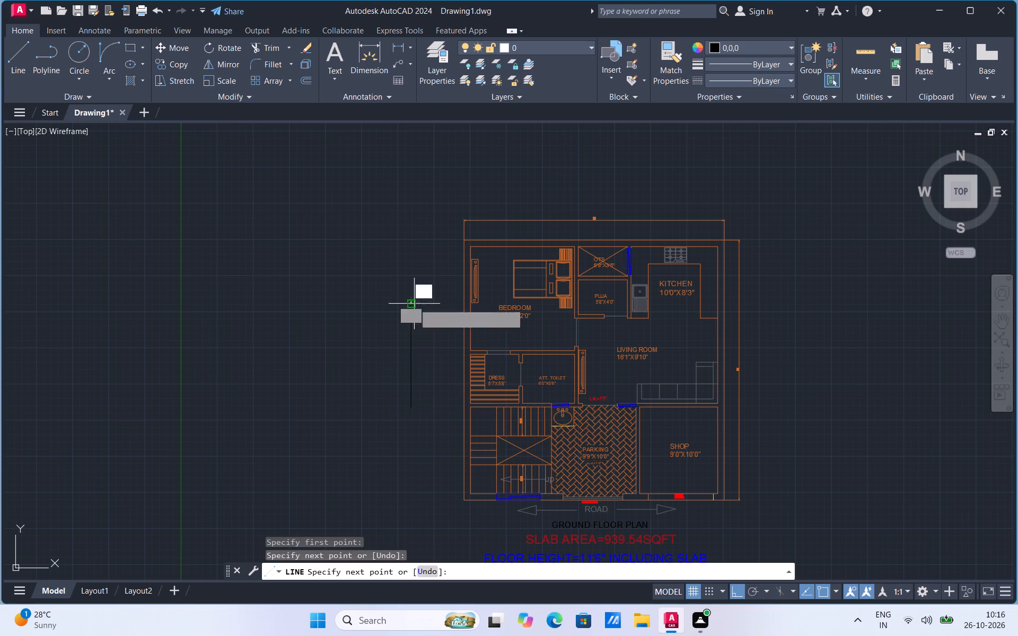
Match properties from the black sample line to the 30' width dimension, the outer wall outline and the kitchen's rear wall line.
{"action": "left_click", "coordinate": [683, 75]}
{"action": "left_click", "coordinate": [411, 360]}
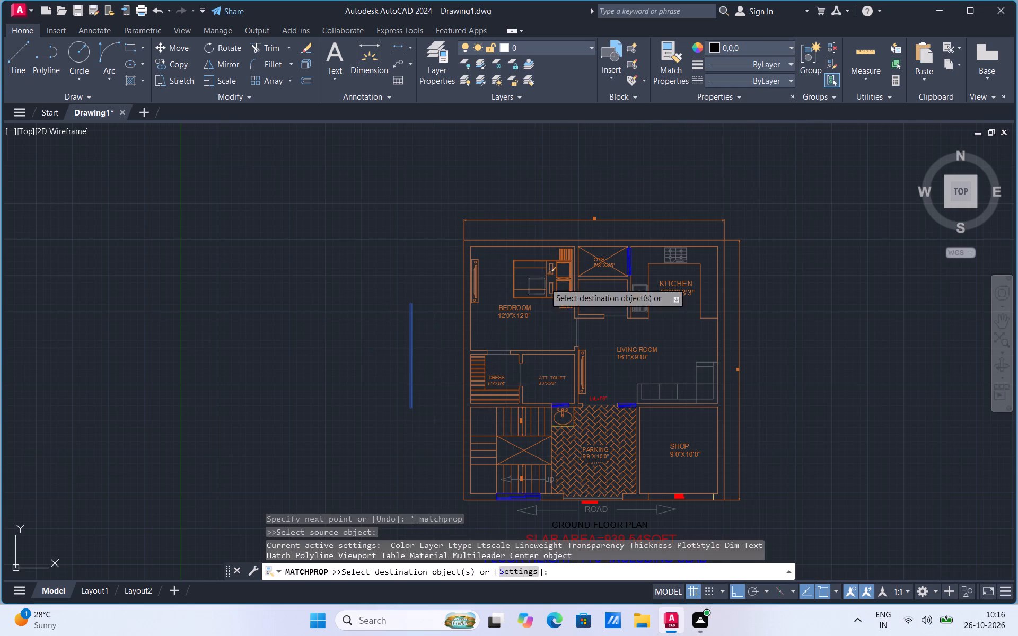
{"action": "scroll", "coordinate": [667, 224], "scroll_direction": "up", "scroll_amount": 2}
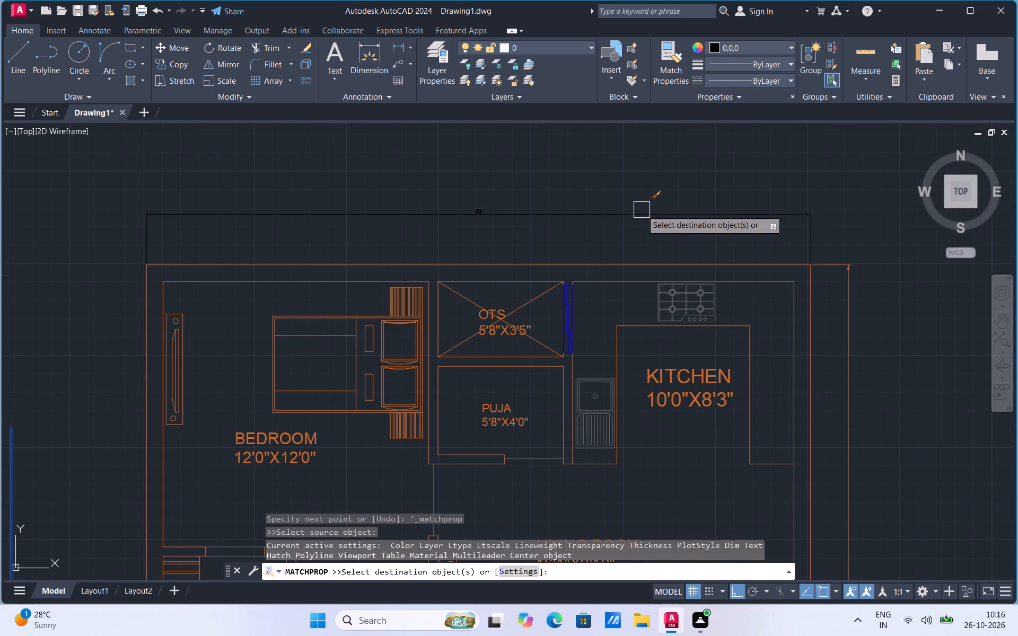
{"action": "left_click", "coordinate": [642, 210]}
{"action": "left_click", "coordinate": [598, 266]}
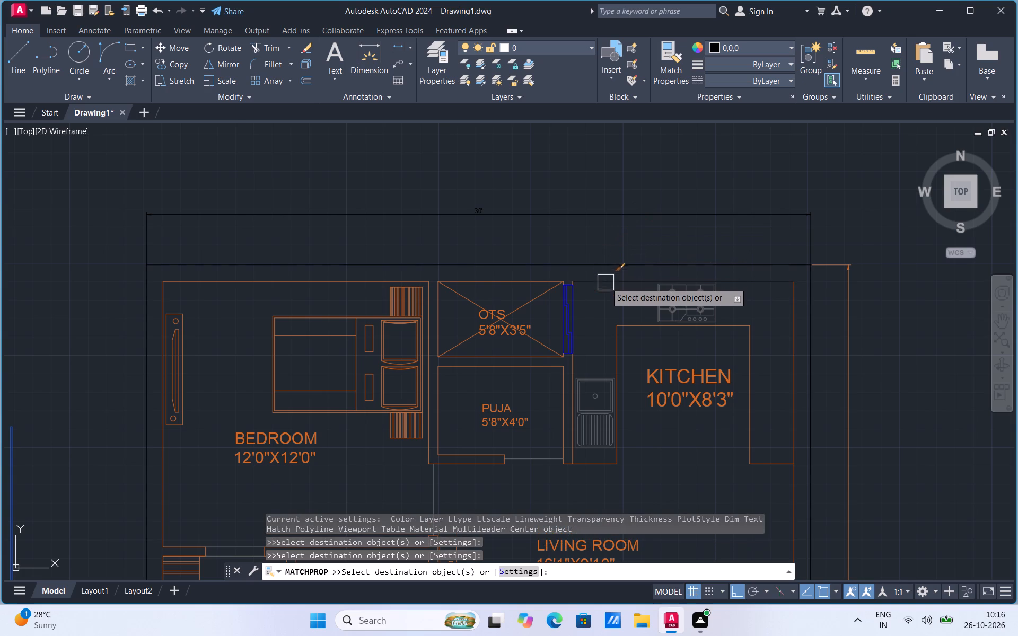
{"action": "left_click", "coordinate": [605, 282]}
Apply the black properties to the plan's vertical overall dimension, the kitchen's side wall, counter outline and KITCHEN label.
{"action": "left_click_drag", "start_coordinate": [846, 307], "coordinate": [789, 321]}
{"action": "left_click_drag", "start_coordinate": [789, 321], "coordinate": [746, 324]}
{"action": "left_click_drag", "start_coordinate": [734, 324], "coordinate": [750, 355]}
{"action": "left_click_drag", "start_coordinate": [750, 355], "coordinate": [687, 378]}
{"action": "left_click_drag", "start_coordinate": [687, 378], "coordinate": [618, 364]}
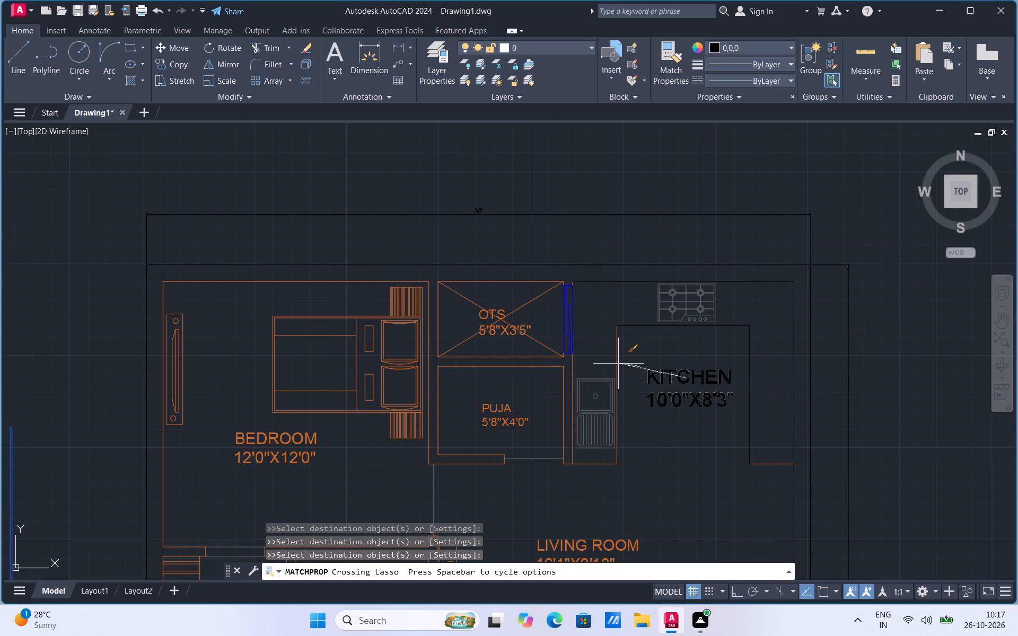
{"action": "left_click_drag", "start_coordinate": [618, 364], "coordinate": [612, 361]}
{"action": "left_click", "coordinate": [612, 361]}
{"action": "left_click_drag", "start_coordinate": [603, 471], "coordinate": [778, 470]}
{"action": "left_click_drag", "start_coordinate": [778, 470], "coordinate": [488, 425]}
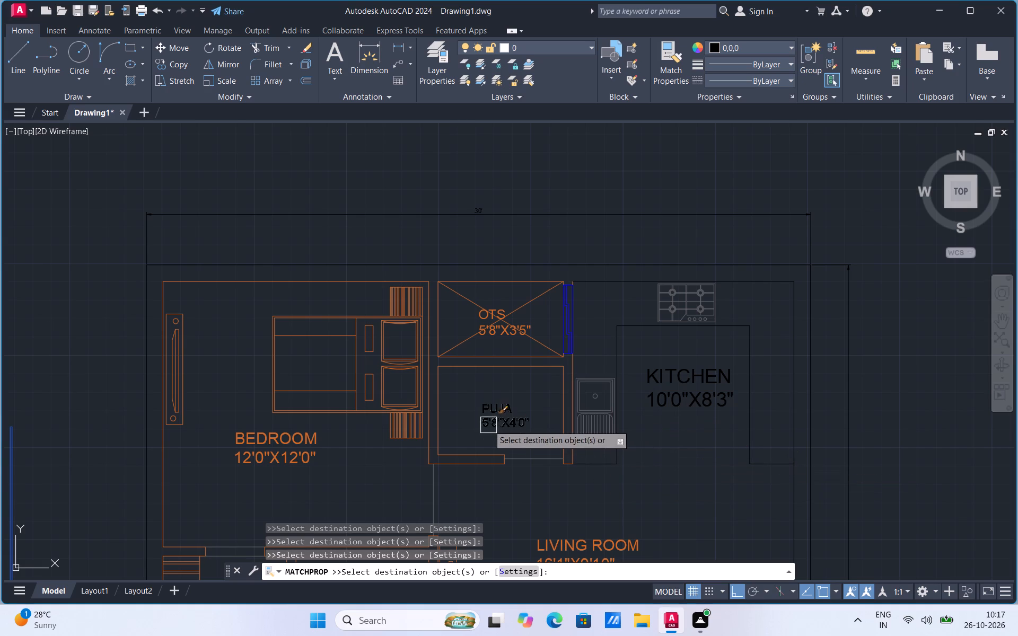
Apply the black properties to the bedroom's rear and outer side wall lines, the wall-mounted unit and the BEDROOM label.
{"action": "left_click", "coordinate": [252, 287]}
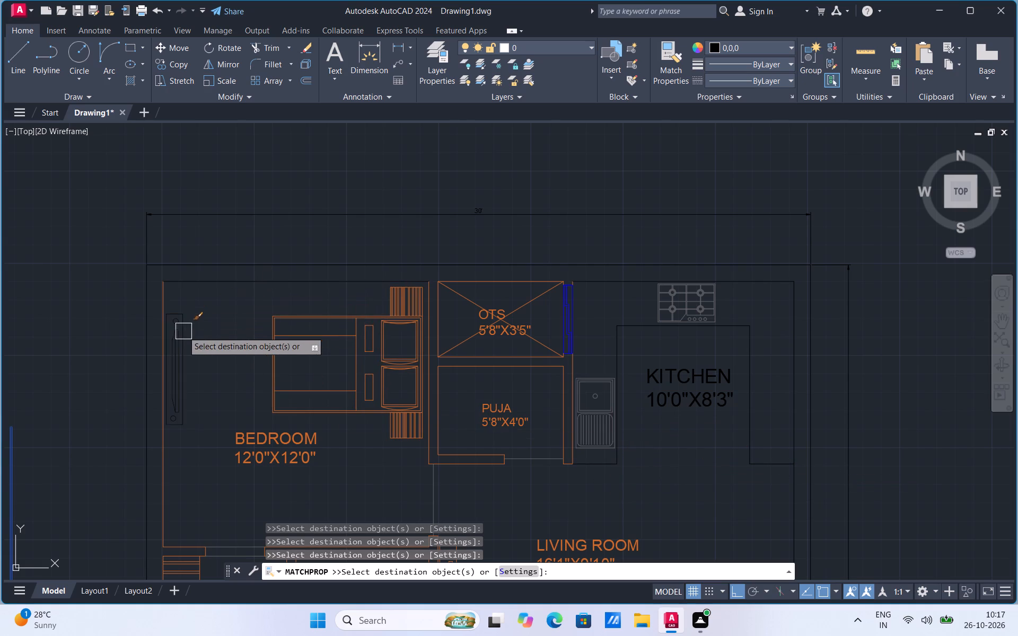
{"action": "left_click_drag", "start_coordinate": [183, 331], "coordinate": [195, 416]}
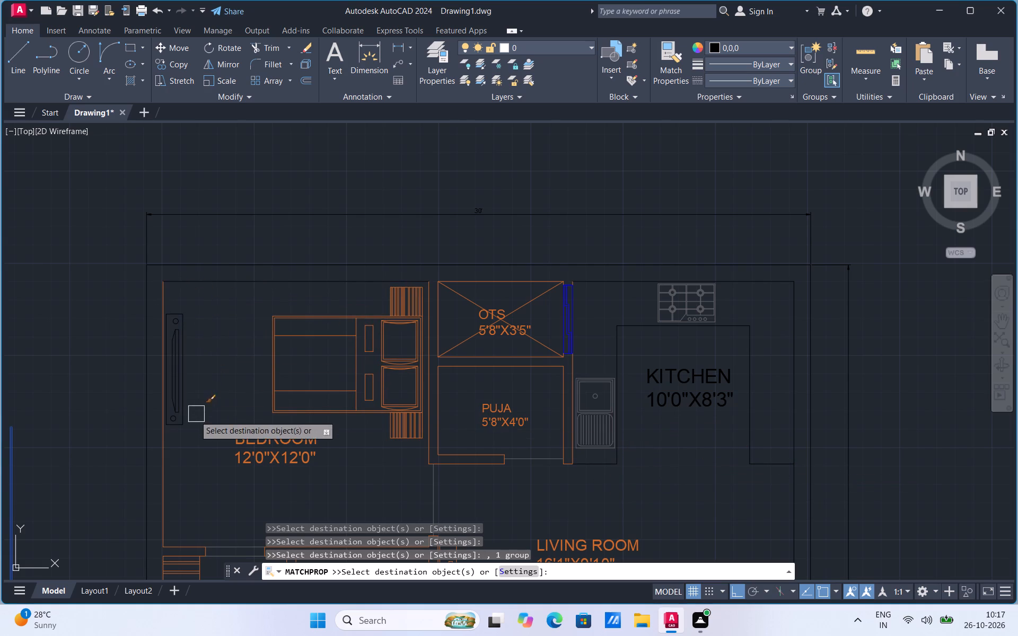
{"action": "left_click_drag", "start_coordinate": [195, 416], "coordinate": [163, 544]}
{"action": "left_click", "coordinate": [166, 487]}
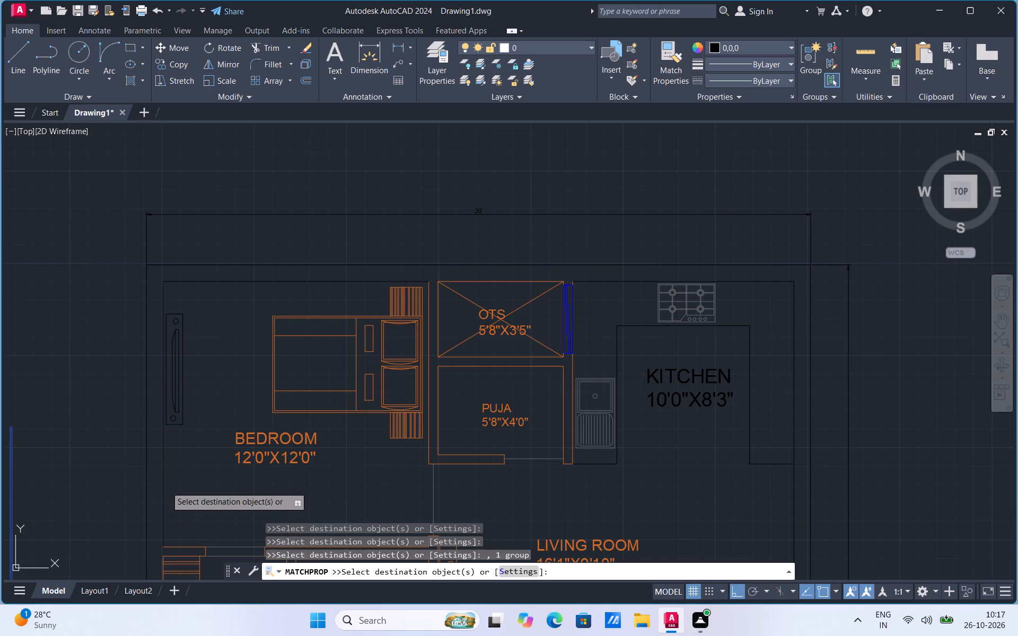
{"action": "left_click", "coordinate": [283, 452]}
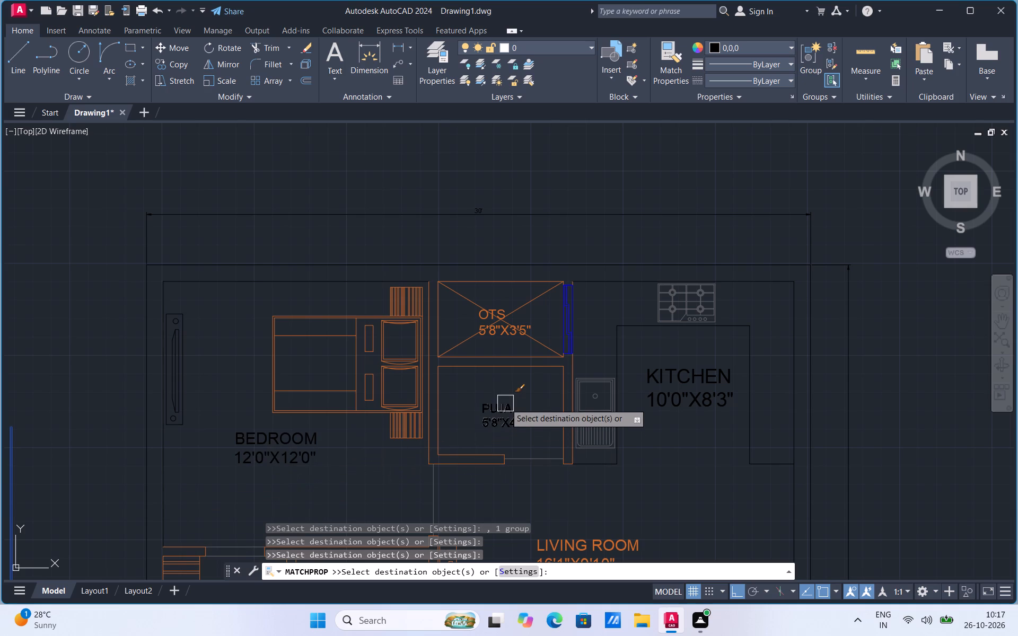
Apply the black properties to the PUJA label and to the OTS diagonals, label, rear wall line and bedroom-side wall line.
{"action": "left_click", "coordinate": [505, 403]}
{"action": "left_click", "coordinate": [506, 334]}
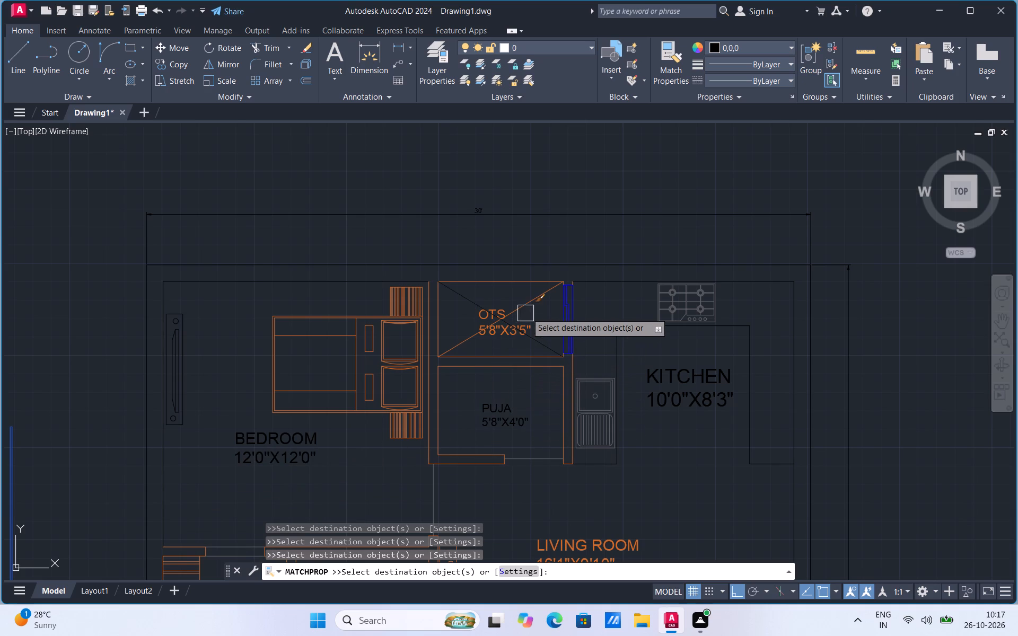
{"action": "left_click_drag", "start_coordinate": [529, 309], "coordinate": [504, 332]}
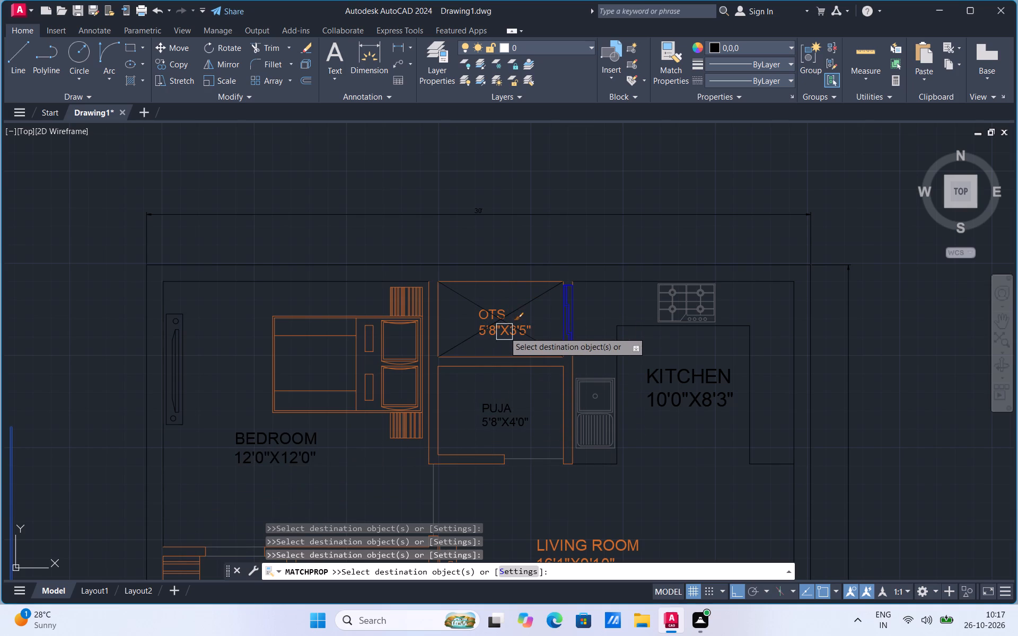
{"action": "left_click_drag", "start_coordinate": [504, 332], "coordinate": [496, 335]}
{"action": "left_click_drag", "start_coordinate": [496, 335], "coordinate": [497, 284]}
{"action": "left_click_drag", "start_coordinate": [497, 284], "coordinate": [443, 316]}
{"action": "left_click_drag", "start_coordinate": [443, 316], "coordinate": [436, 311]}
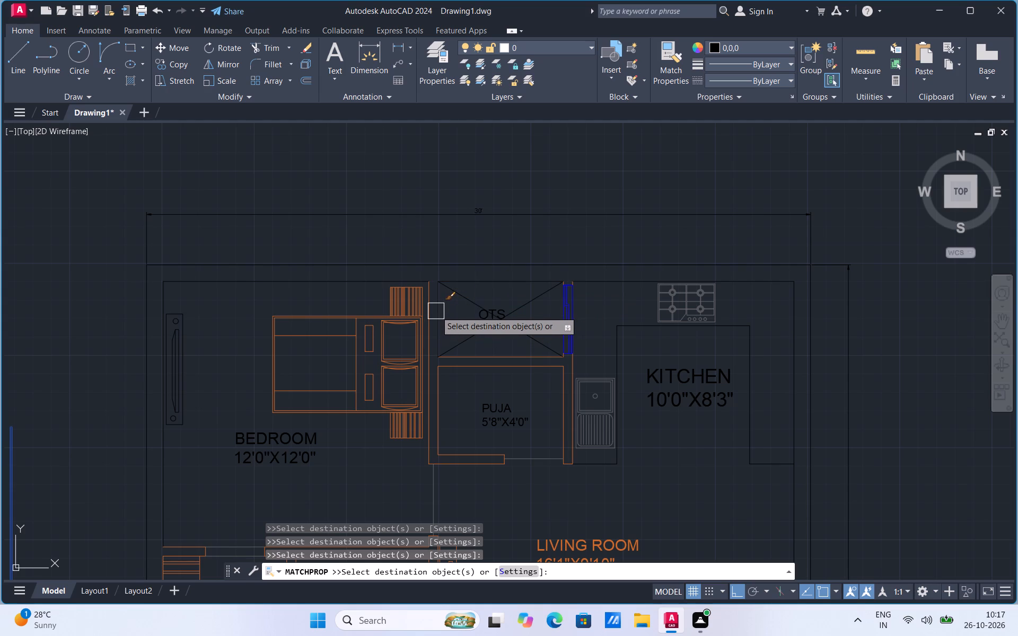
Apply the black properties to the LIVING ROOM label and its size text.
{"action": "scroll", "coordinate": [585, 543], "scroll_direction": "up", "scroll_amount": 3}
{"action": "left_click", "coordinate": [593, 537]}
{"action": "scroll", "coordinate": [605, 527], "scroll_direction": "down", "scroll_amount": 3}
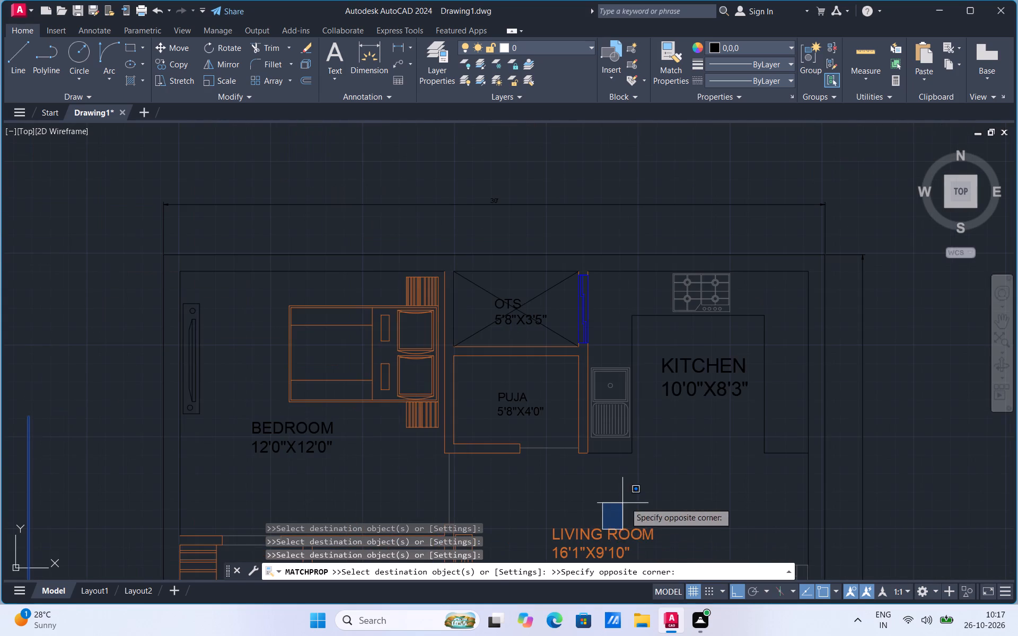
{"action": "left_click", "coordinate": [611, 517]}
{"action": "left_click", "coordinate": [571, 537]}
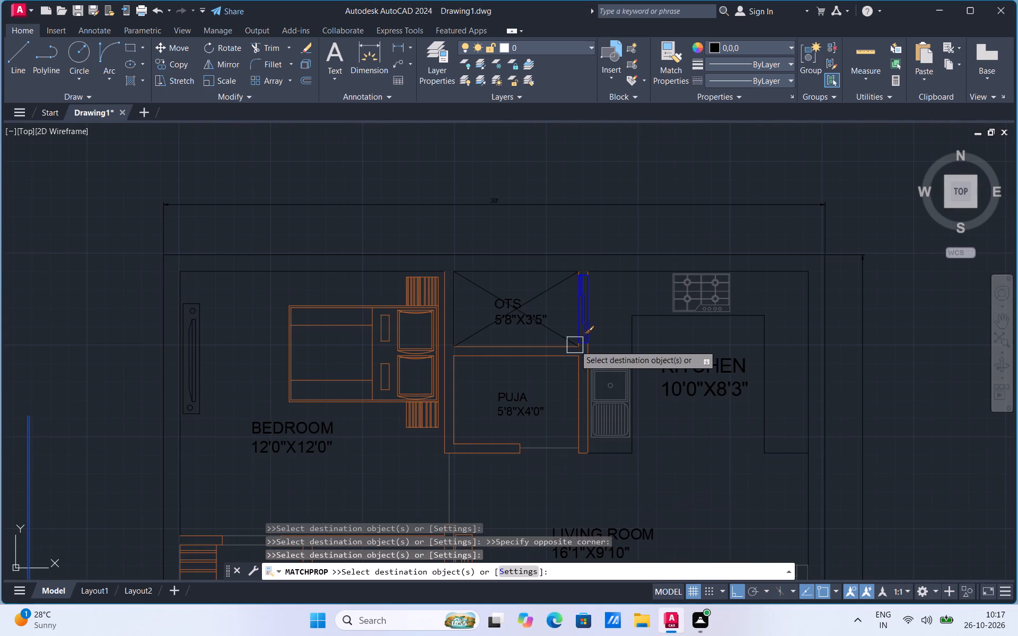
Apply the black properties to the short wall ends around the OTS window, the OTS front wall line and the adjoining kitchen-side wall line.
{"action": "scroll", "coordinate": [569, 338], "scroll_direction": "up", "scroll_amount": 1}
{"action": "scroll", "coordinate": [594, 211], "scroll_direction": "up", "scroll_amount": 5}
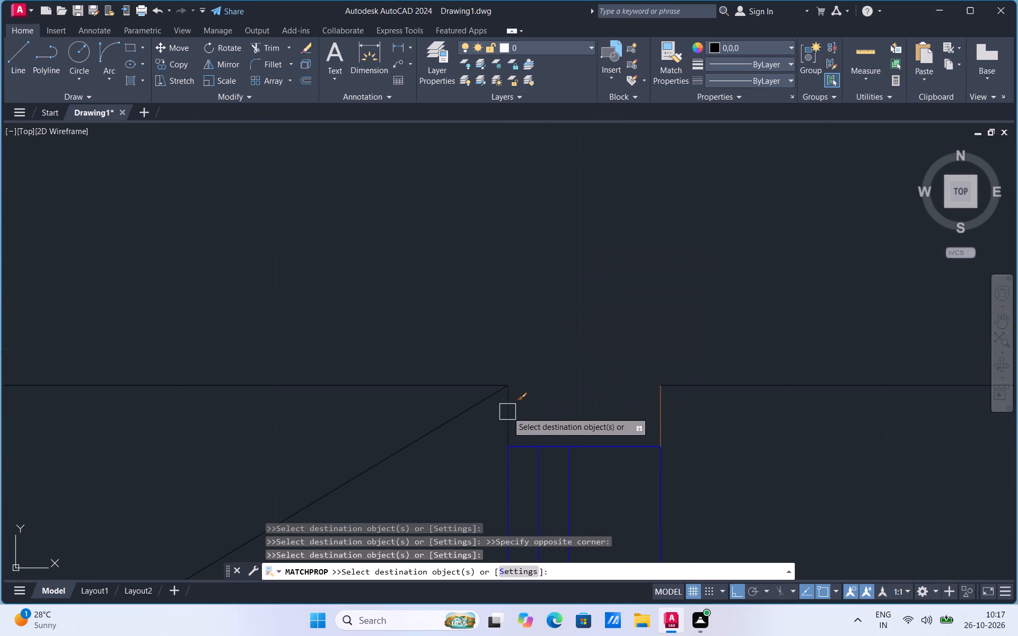
{"action": "left_click", "coordinate": [507, 412]}
{"action": "left_click", "coordinate": [664, 417]}
{"action": "scroll", "coordinate": [659, 295], "scroll_direction": "down", "scroll_amount": 5}
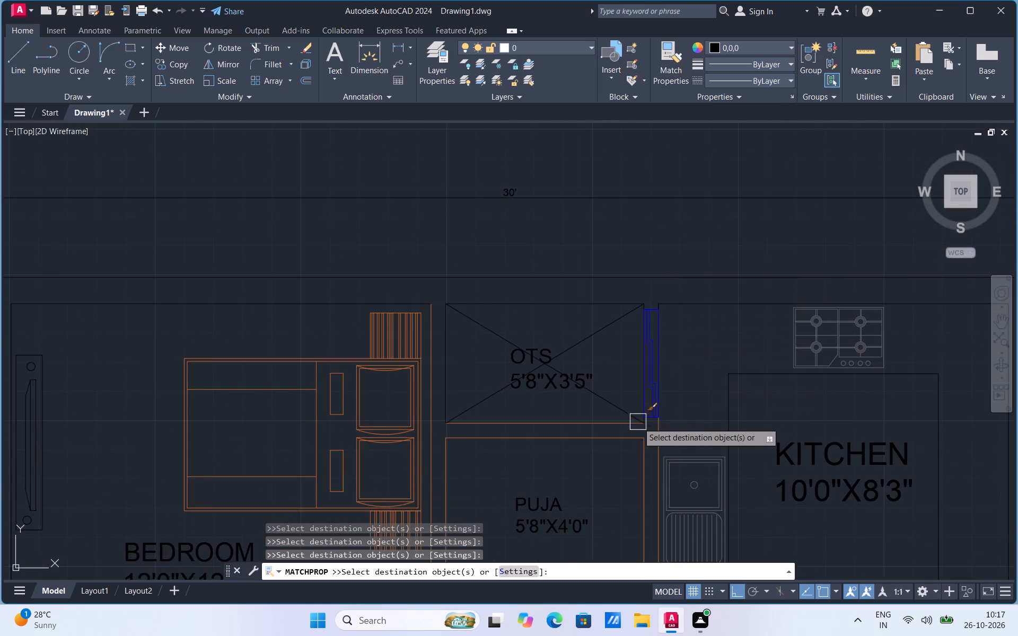
{"action": "scroll", "coordinate": [641, 424], "scroll_direction": "up", "scroll_amount": 4}
{"action": "left_click", "coordinate": [637, 398]}
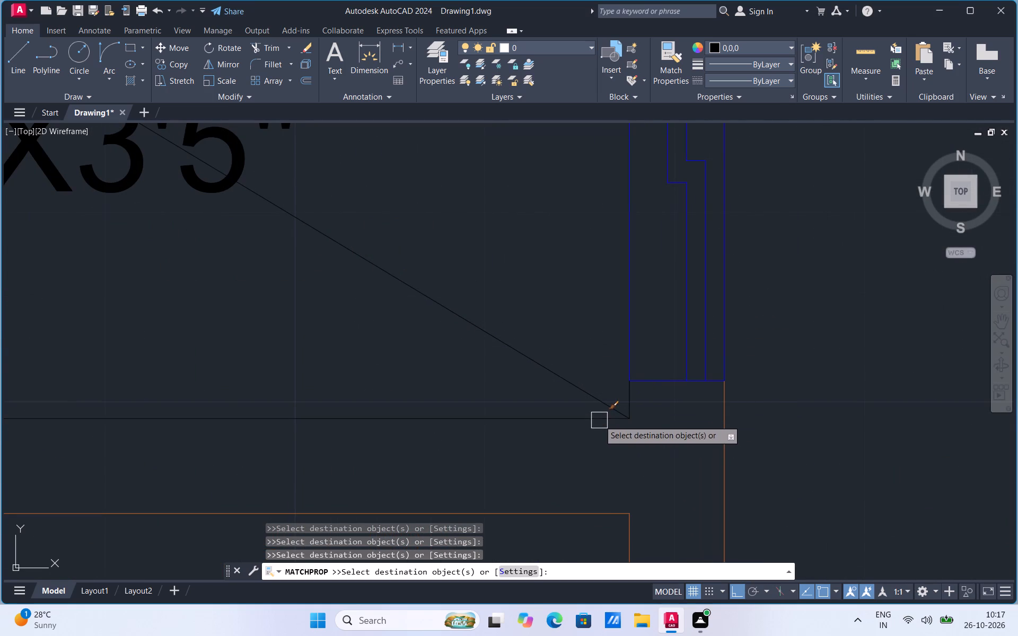
{"action": "left_click", "coordinate": [599, 420]}
{"action": "left_click", "coordinate": [722, 430]}
Apply the black properties to the bedroom wall line beside the OTS and to the puja room's bedroom-side and rear wall lines.
{"action": "scroll", "coordinate": [724, 425], "scroll_direction": "down", "scroll_amount": 5}
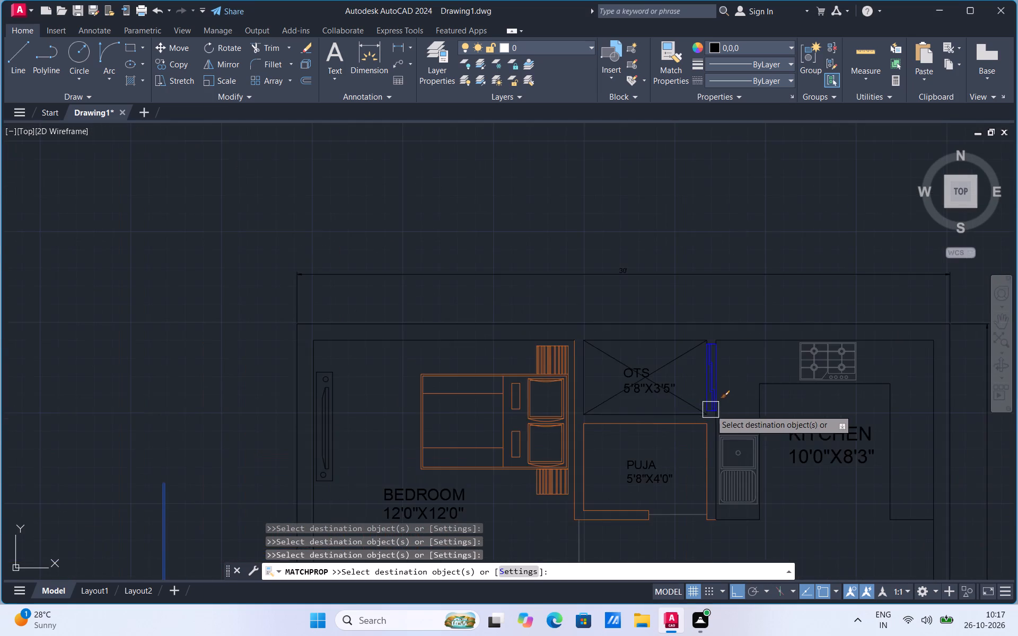
{"action": "scroll", "coordinate": [587, 392], "scroll_direction": "up", "scroll_amount": 2}
{"action": "left_click", "coordinate": [558, 391]}
{"action": "left_click", "coordinate": [622, 483]}
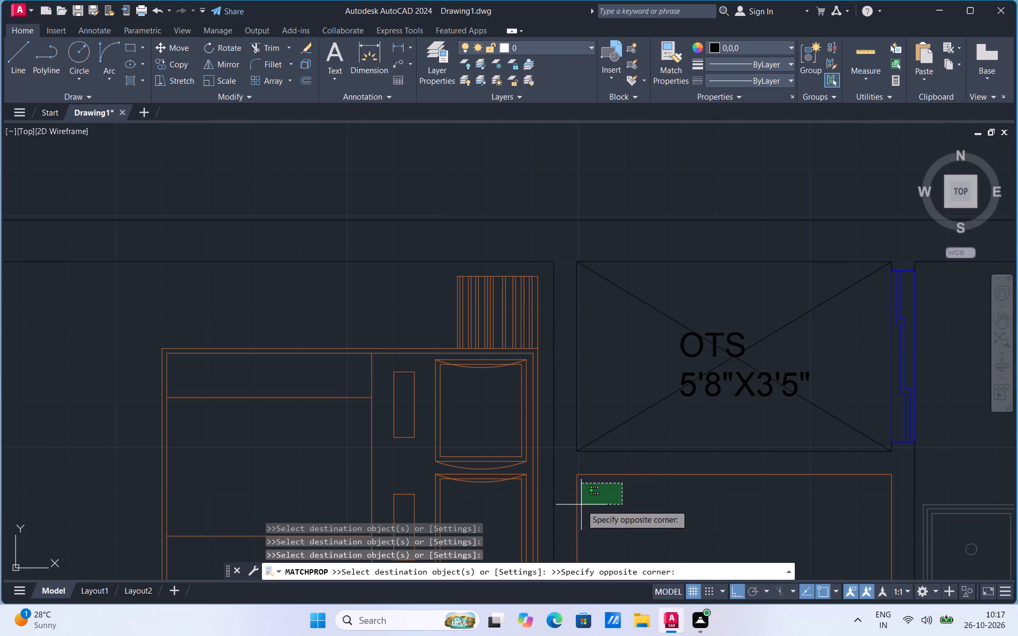
{"action": "left_click", "coordinate": [579, 507]}
{"action": "left_click", "coordinate": [575, 511]}
{"action": "left_click", "coordinate": [609, 478]}
{"action": "scroll", "coordinate": [611, 330], "scroll_direction": "down", "scroll_amount": 2}
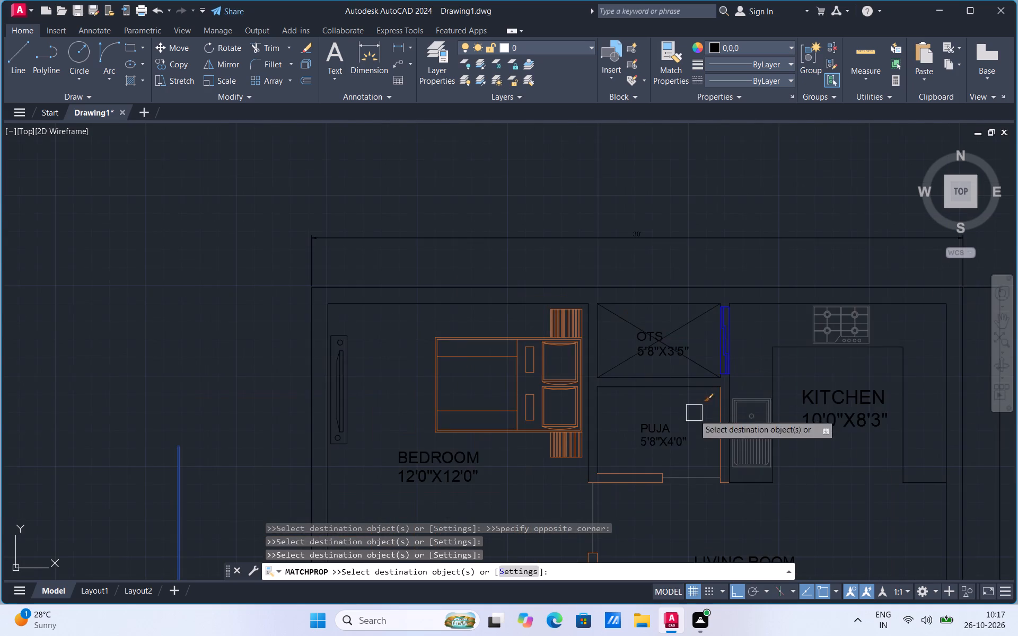
Apply the black properties to the puja room's front wall lines and wall end, its kitchen-side wall line and that wall's short end.
{"action": "scroll", "coordinate": [670, 487], "scroll_direction": "up", "scroll_amount": 2}
{"action": "left_click", "coordinate": [595, 457]}
{"action": "left_click", "coordinate": [587, 473]}
{"action": "scroll", "coordinate": [645, 474], "scroll_direction": "up", "scroll_amount": 3}
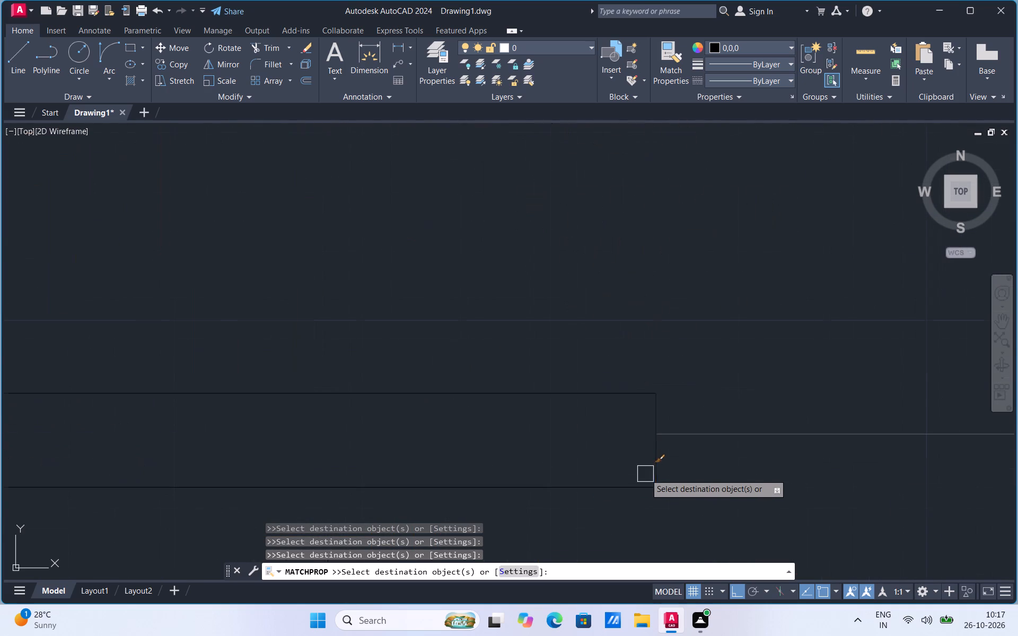
{"action": "left_click", "coordinate": [648, 469]}
{"action": "scroll", "coordinate": [612, 490], "scroll_direction": "down", "scroll_amount": 3}
{"action": "left_click", "coordinate": [779, 409]}
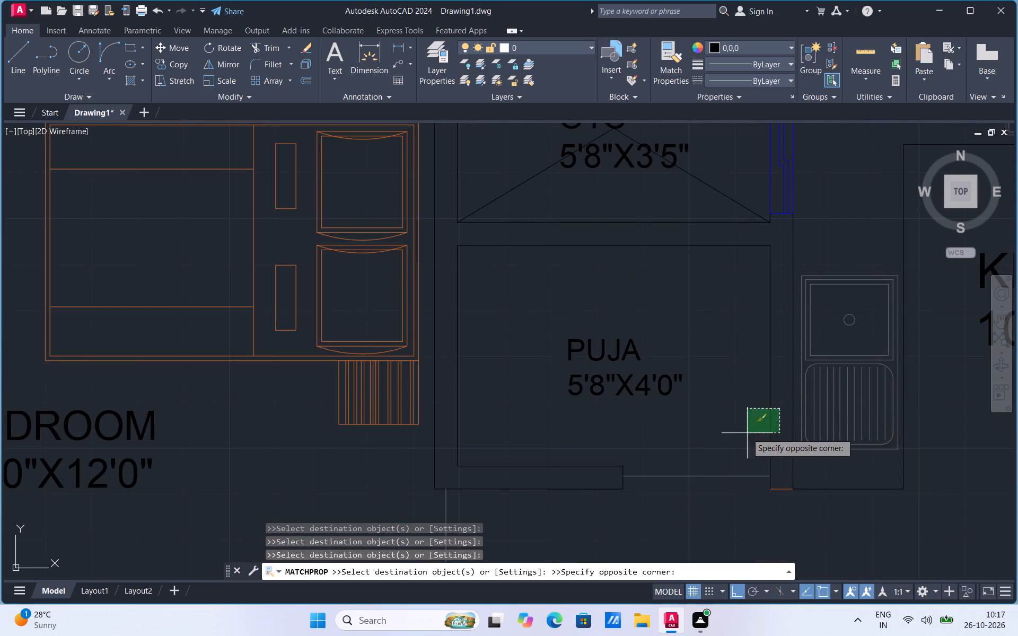
{"action": "left_click", "coordinate": [746, 433]}
{"action": "left_click", "coordinate": [778, 497]}
Apply the black properties to the upper stair flight's boundary lines, treads and 3'-4" dimension, up to the line beside the washbasin.
{"action": "scroll", "coordinate": [502, 291], "scroll_direction": "down", "scroll_amount": 4}
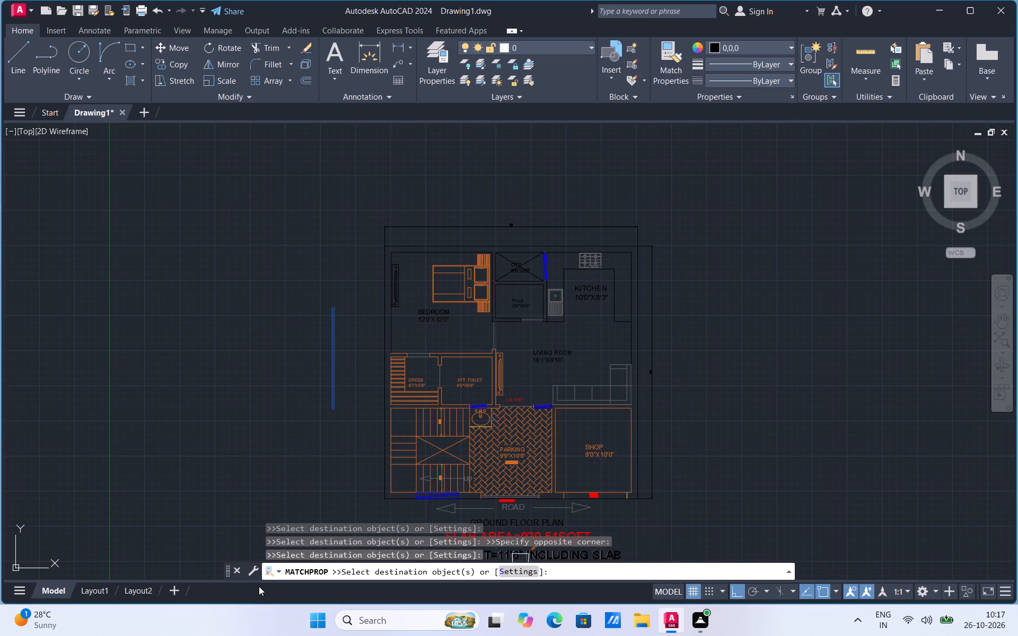
{"action": "scroll", "coordinate": [360, 421], "scroll_direction": "up", "scroll_amount": 3}
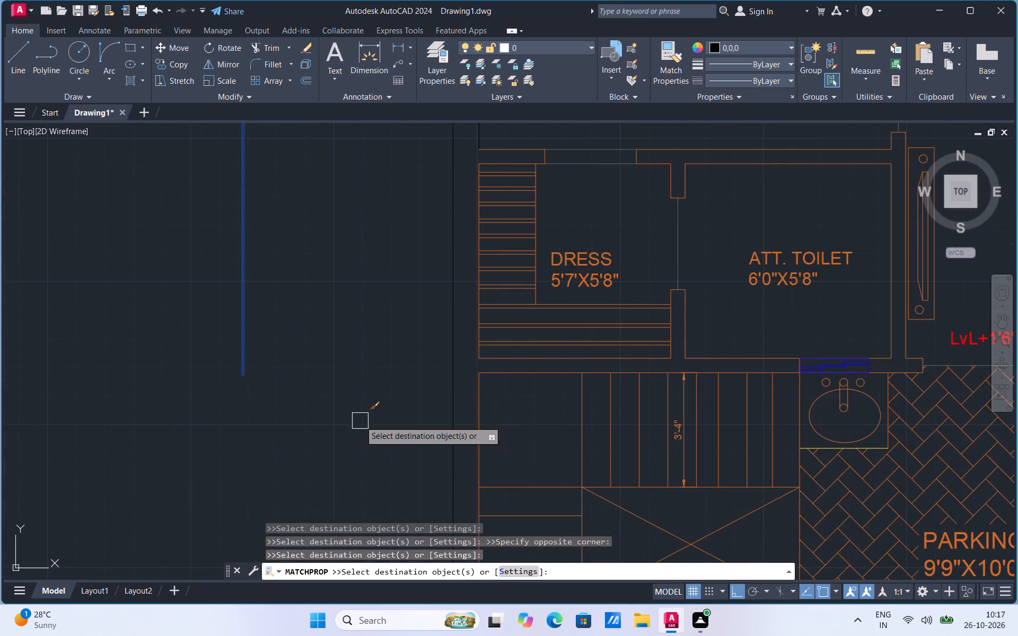
{"action": "left_click", "coordinate": [546, 376]}
{"action": "left_click", "coordinate": [486, 422]}
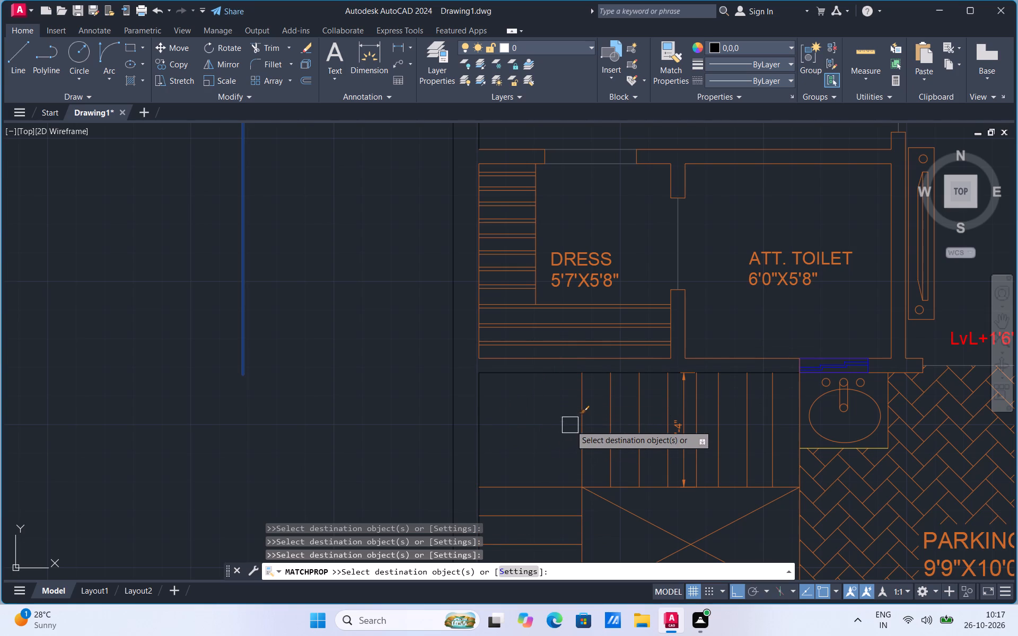
{"action": "left_click", "coordinate": [577, 428]}
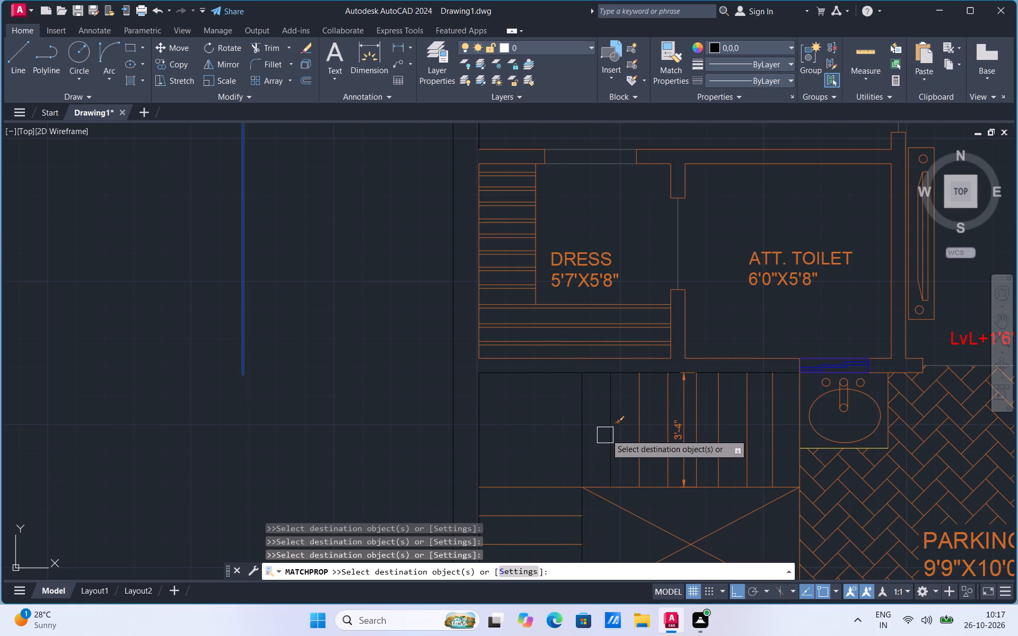
{"action": "left_click", "coordinate": [609, 432]}
{"action": "left_click", "coordinate": [635, 433]}
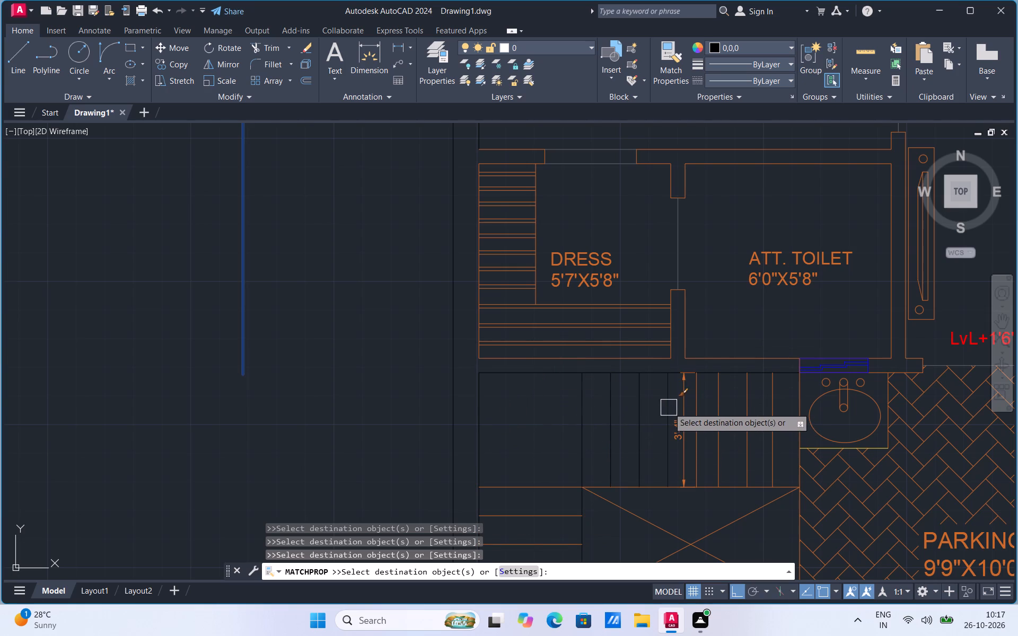
{"action": "left_click", "coordinate": [669, 408]}
{"action": "left_click", "coordinate": [679, 403]}
{"action": "left_click", "coordinate": [695, 409]}
{"action": "left_click", "coordinate": [716, 414]}
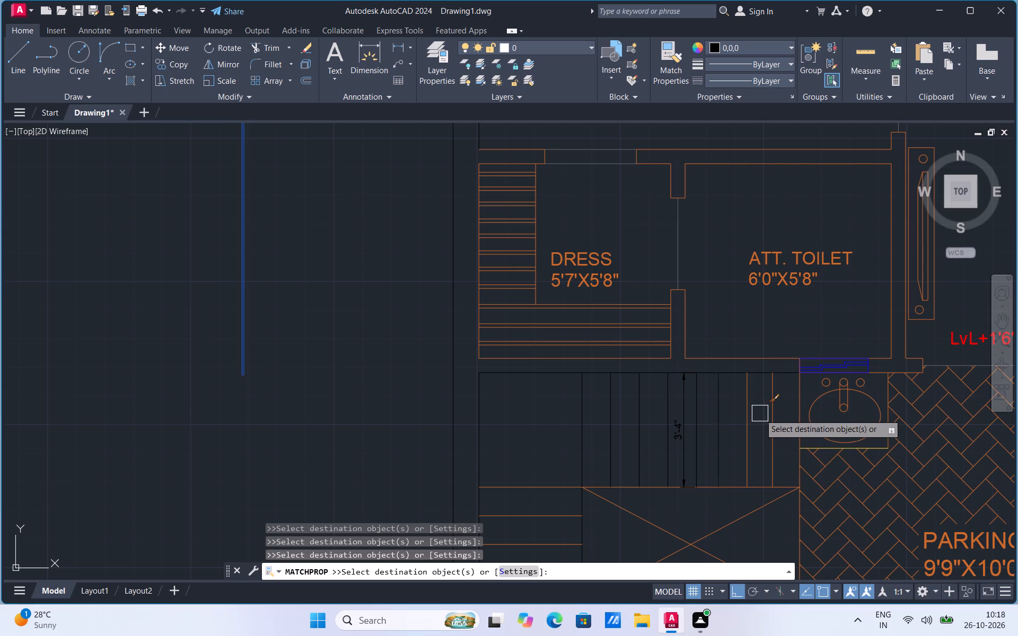
{"action": "left_click", "coordinate": [750, 419]}
{"action": "left_click", "coordinate": [773, 414]}
{"action": "left_click", "coordinate": [798, 397]}
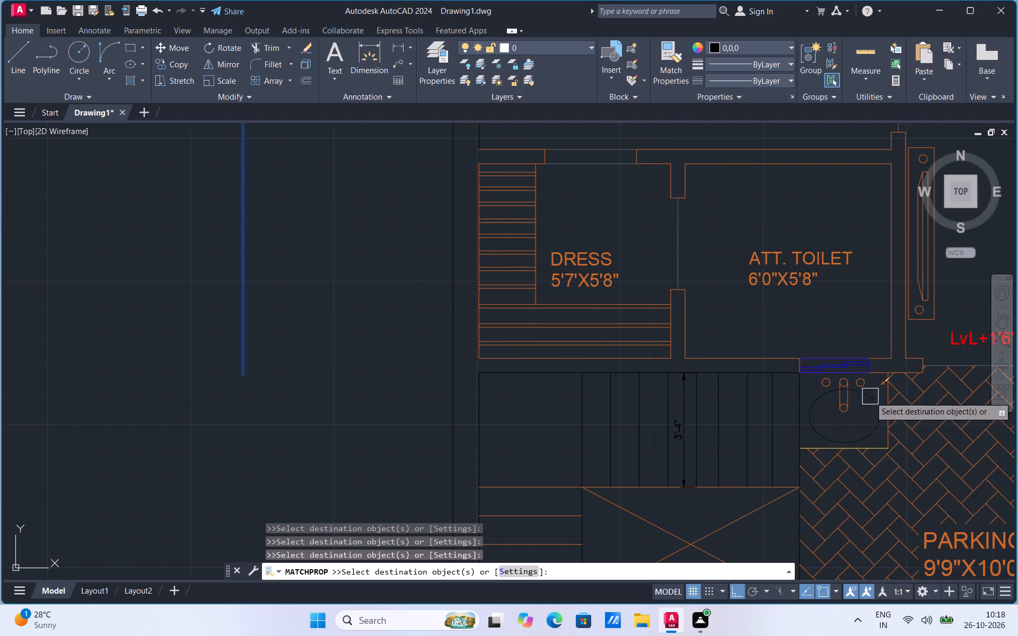
Apply the black properties to the washbasin's bowl, tap lines and small circles.
{"action": "scroll", "coordinate": [871, 394], "scroll_direction": "up", "scroll_amount": 2}
{"action": "left_click", "coordinate": [863, 400]}
{"action": "left_click", "coordinate": [808, 403]}
{"action": "left_click", "coordinate": [787, 405]}
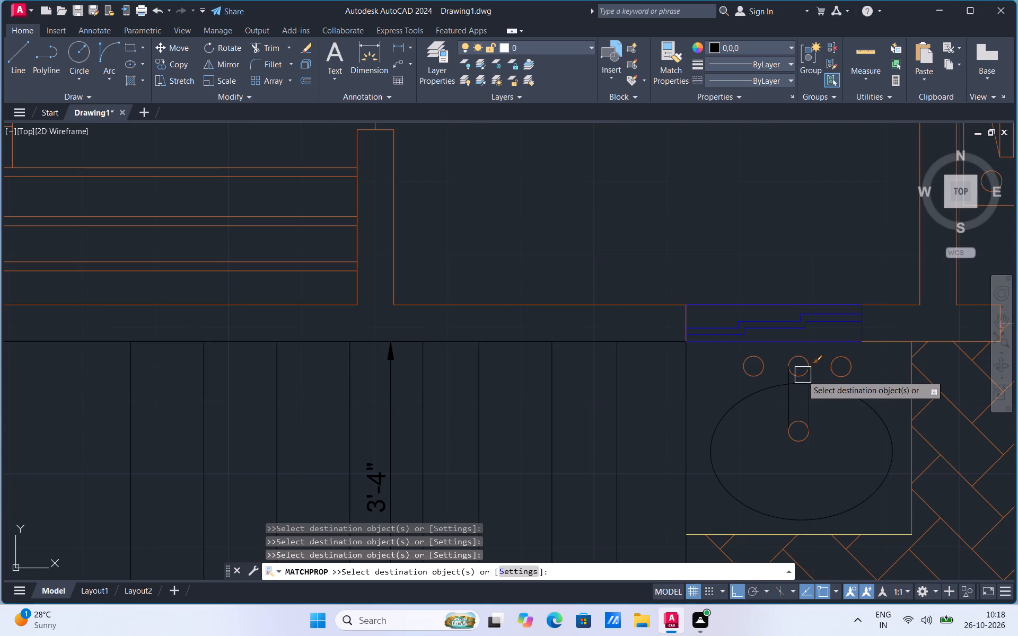
{"action": "scroll", "coordinate": [801, 364], "scroll_direction": "up", "scroll_amount": 2}
{"action": "left_click", "coordinate": [803, 348]}
{"action": "left_click", "coordinate": [698, 355]}
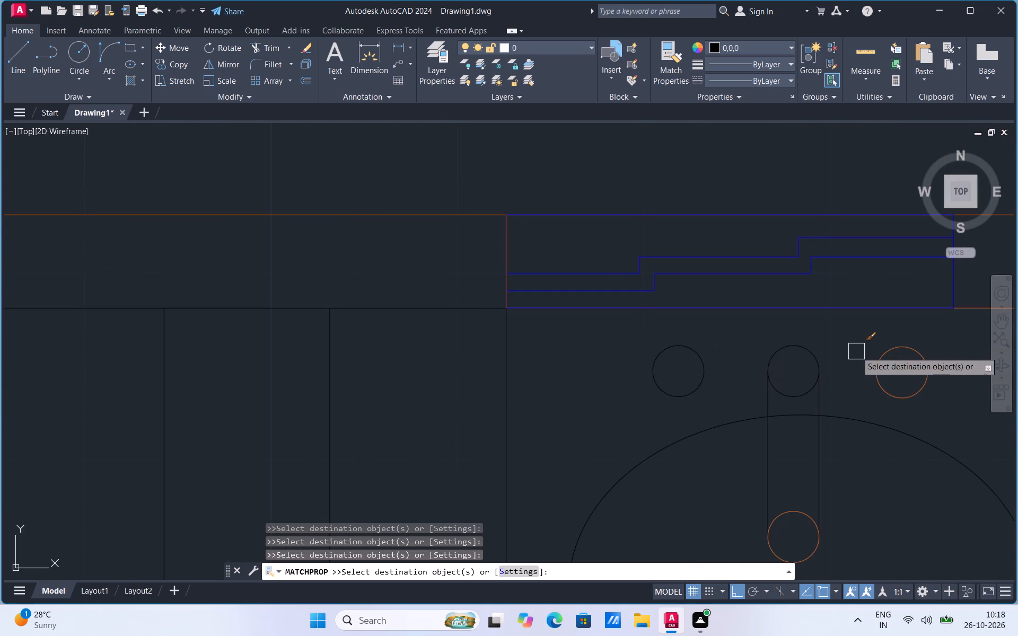
{"action": "left_click", "coordinate": [881, 357]}
{"action": "left_click", "coordinate": [788, 506]}
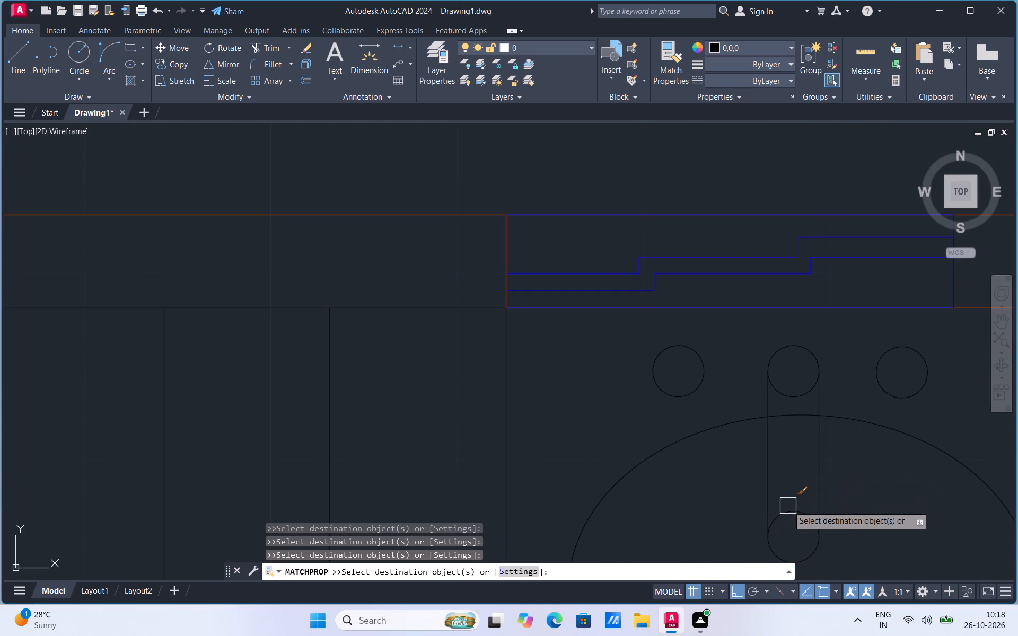
Apply the black properties to the toilet's front wall line, window-side wall end, living-room-side wall lines and the wall stub at the entrance.
{"action": "left_click", "coordinate": [459, 217]}
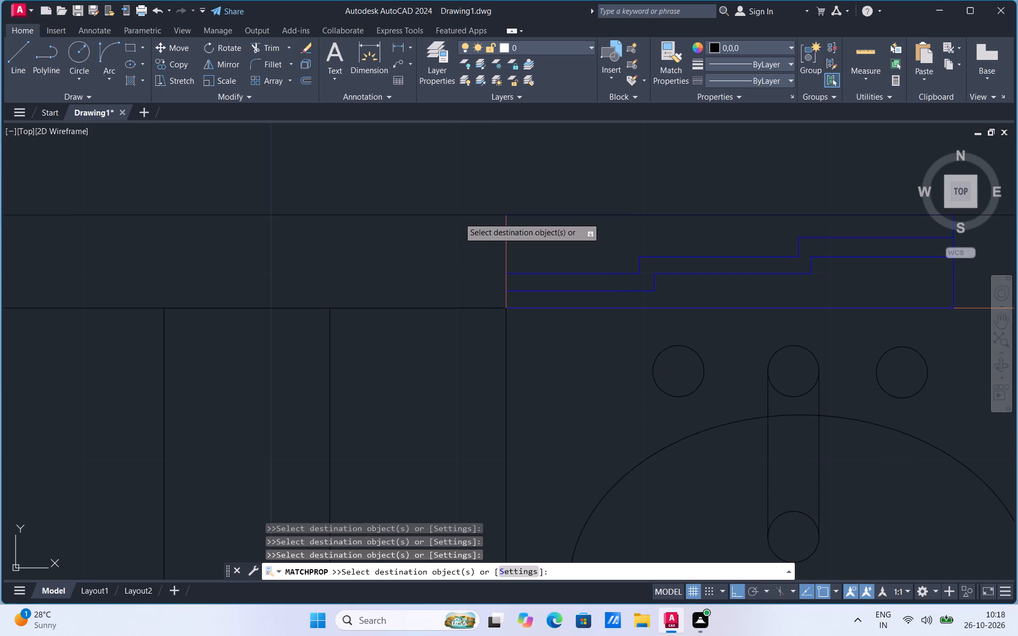
{"action": "left_click", "coordinate": [499, 232]}
{"action": "scroll", "coordinate": [471, 367], "scroll_direction": "down", "scroll_amount": 3}
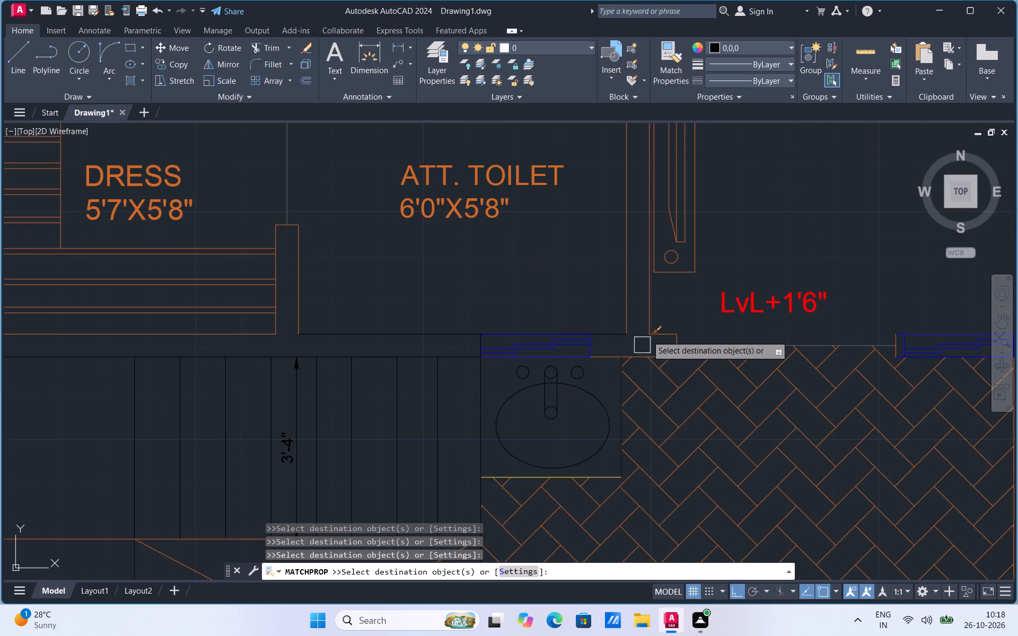
{"action": "scroll", "coordinate": [656, 296], "scroll_direction": "up", "scroll_amount": 1}
{"action": "left_click", "coordinate": [648, 303]}
{"action": "left_click", "coordinate": [612, 311]}
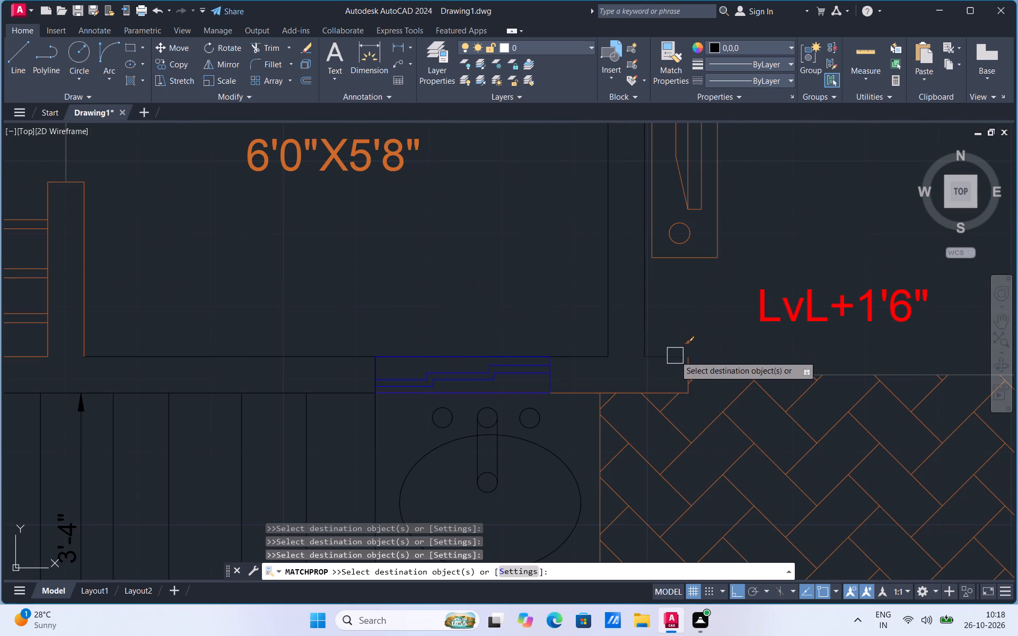
{"action": "scroll", "coordinate": [675, 356], "scroll_direction": "up", "scroll_amount": 2}
{"action": "left_click", "coordinate": [642, 360]}
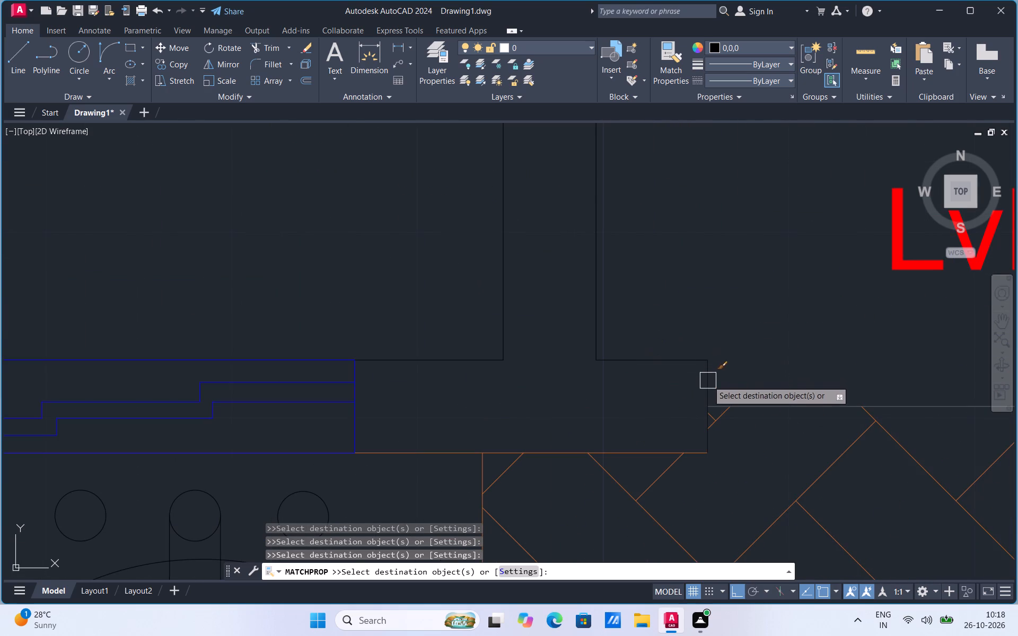
{"action": "left_click", "coordinate": [708, 381]}
{"action": "left_click", "coordinate": [645, 452]}
Apply the black properties to the toilet's bedroom-side wall lines, the door-side wall end and the short partition stub beside the dressing room.
{"action": "scroll", "coordinate": [670, 373], "scroll_direction": "down", "scroll_amount": 3}
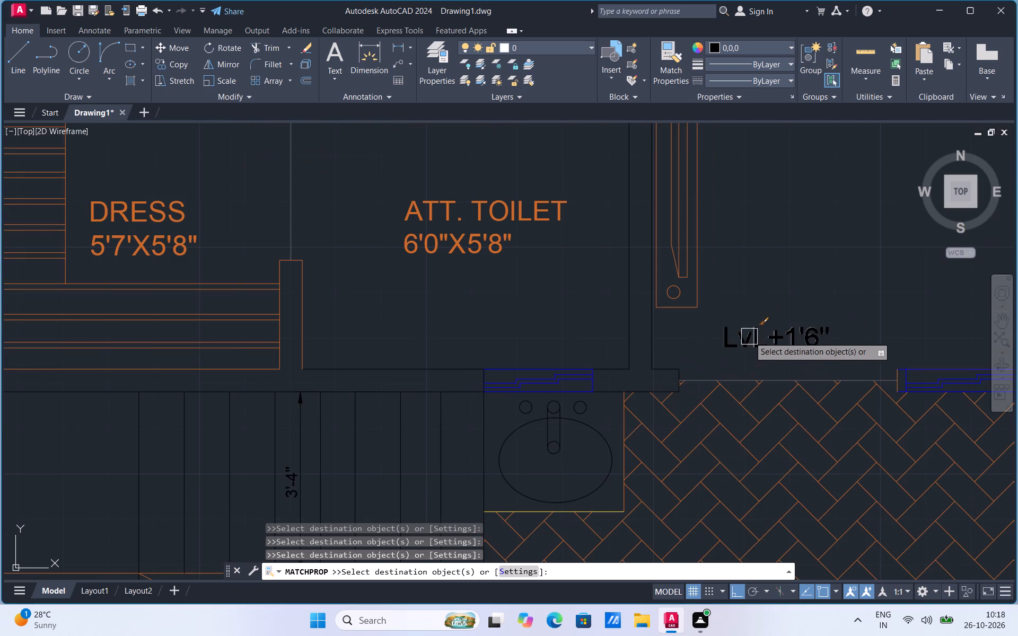
{"action": "scroll", "coordinate": [668, 397], "scroll_direction": "down", "scroll_amount": 2}
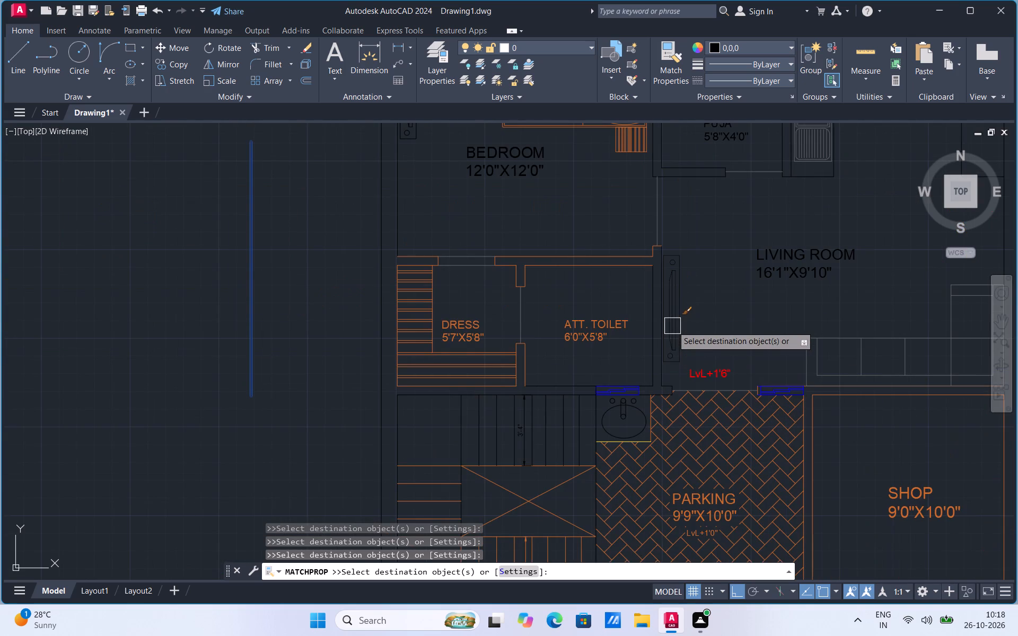
{"action": "scroll", "coordinate": [531, 256], "scroll_direction": "up", "scroll_amount": 2}
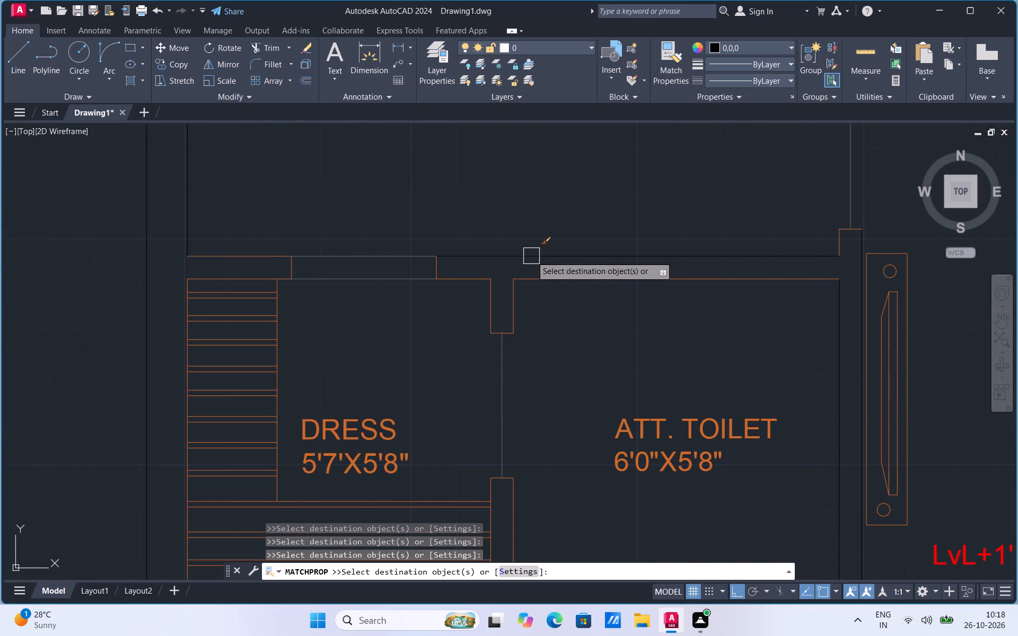
{"action": "left_click", "coordinate": [531, 256]}
{"action": "scroll", "coordinate": [448, 264], "scroll_direction": "up", "scroll_amount": 1}
{"action": "left_click", "coordinate": [426, 267]}
{"action": "left_click", "coordinate": [450, 290]}
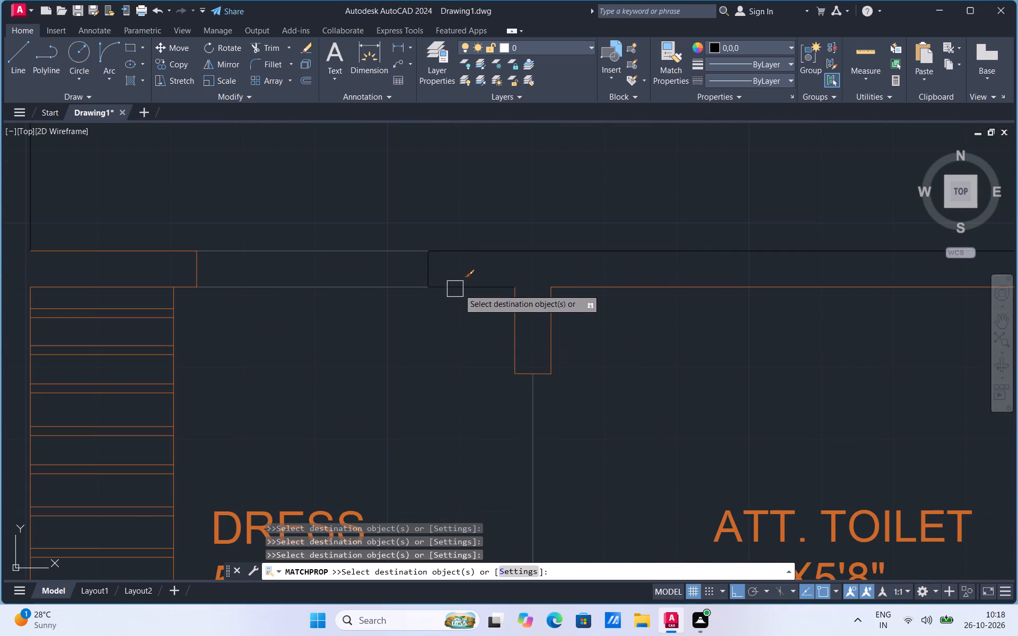
{"action": "left_click", "coordinate": [511, 323]}
{"action": "left_click", "coordinate": [551, 320]}
{"action": "left_click", "coordinate": [567, 293]}
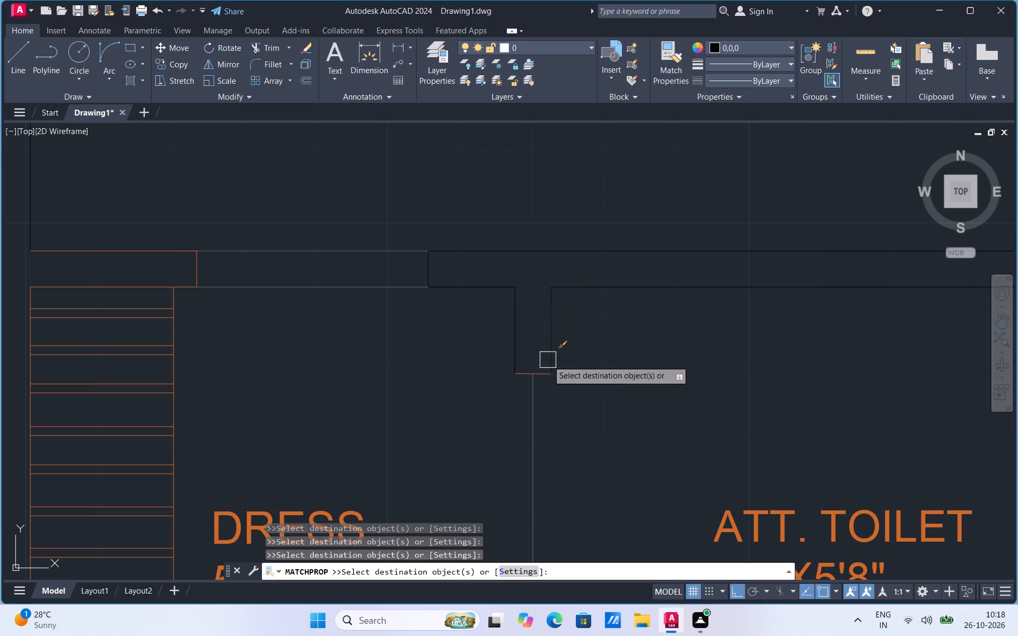
{"action": "scroll", "coordinate": [548, 361], "scroll_direction": "up", "scroll_amount": 2}
{"action": "left_click", "coordinate": [536, 393]}
Apply the black properties to the dressing room's bedroom-side wall lines, the side wardrobe's outline and its shelf lines nearest the bedroom.
{"action": "scroll", "coordinate": [620, 354], "scroll_direction": "down", "scroll_amount": 2}
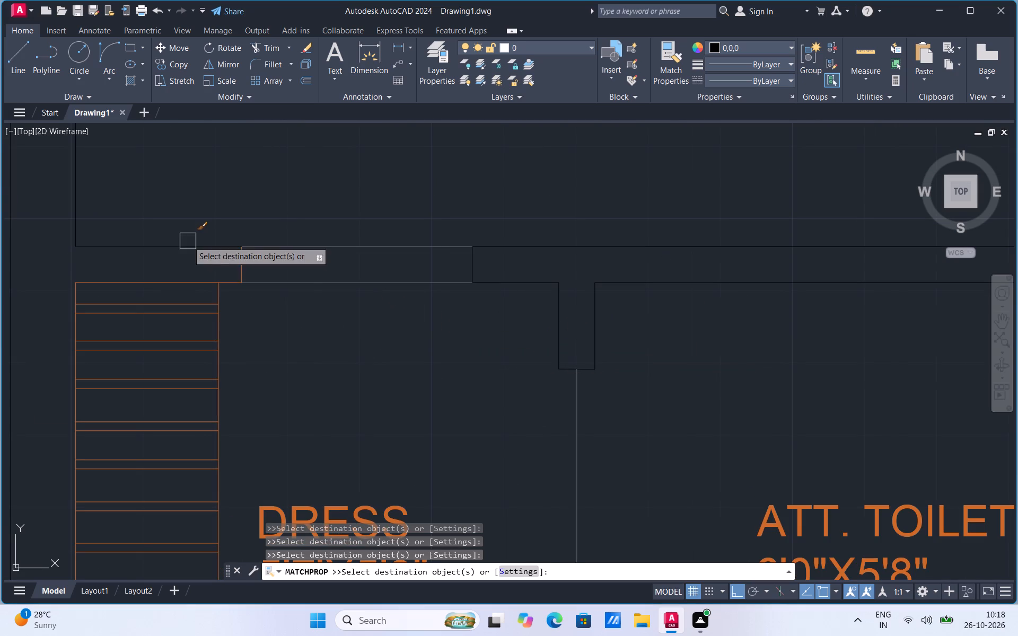
{"action": "left_click", "coordinate": [188, 241]}
{"action": "left_click", "coordinate": [171, 282]}
{"action": "left_click", "coordinate": [213, 321]}
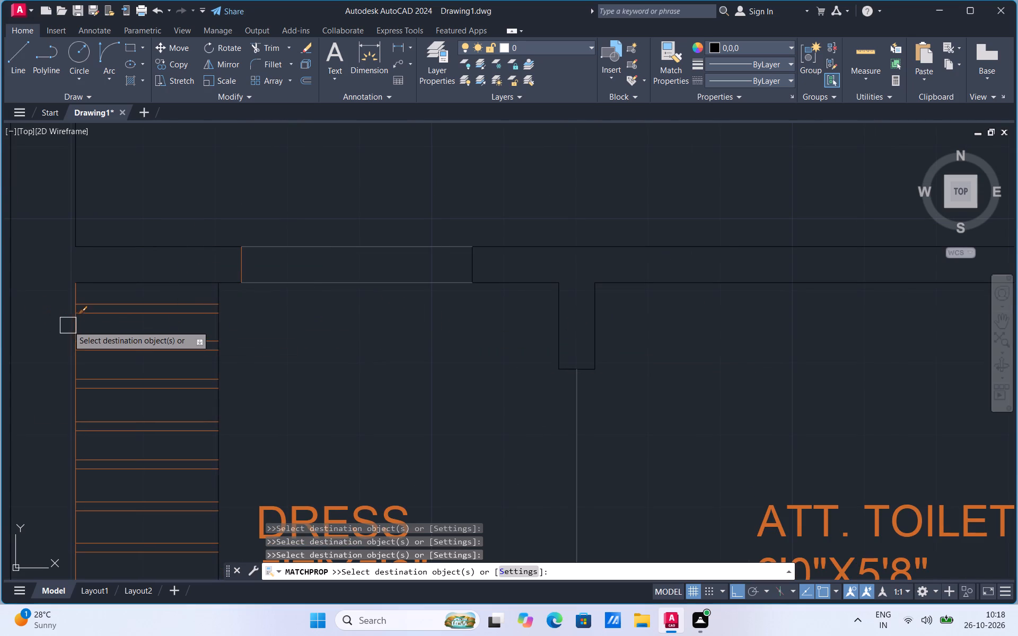
{"action": "left_click", "coordinate": [68, 325]}
{"action": "left_click", "coordinate": [85, 321]}
{"action": "left_click", "coordinate": [114, 303]}
{"action": "left_click", "coordinate": [126, 337]}
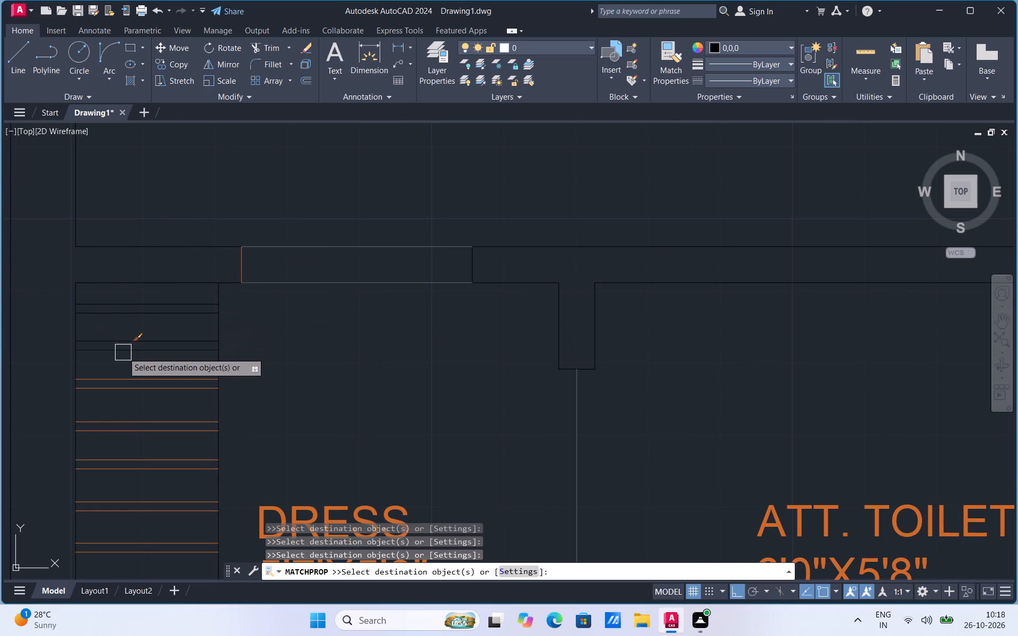
{"action": "left_click", "coordinate": [123, 352]}
{"action": "left_click", "coordinate": [134, 372]}
{"action": "left_click", "coordinate": [130, 383]}
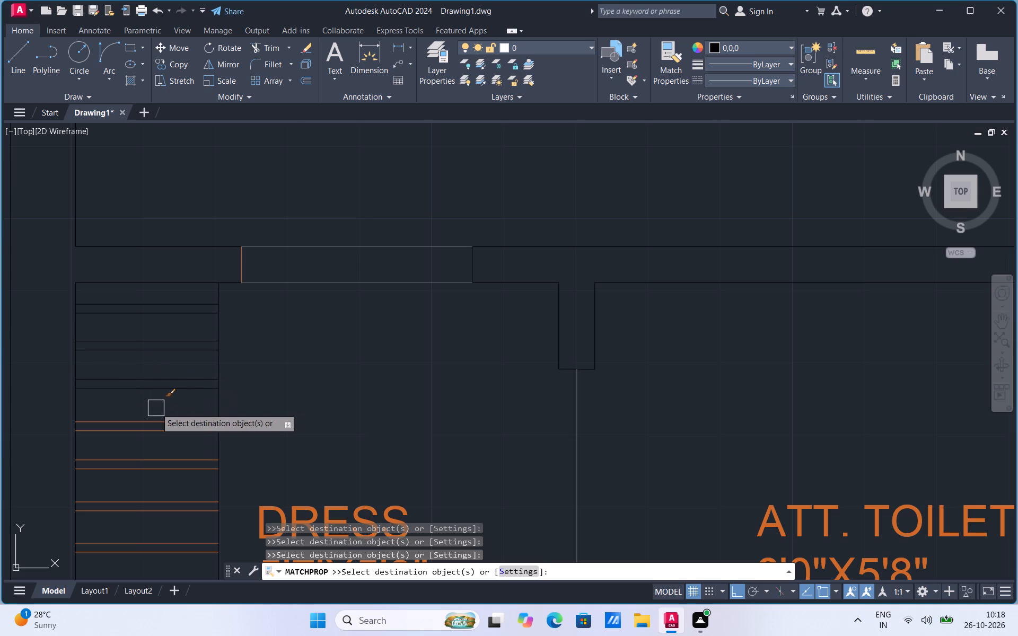
{"action": "left_click", "coordinate": [156, 408]}
{"action": "left_click", "coordinate": [135, 435]}
Apply the black properties to the wall end at the dressing room's bedroom door opening and to the DRESS label with its size text.
{"action": "left_click", "coordinate": [233, 262]}
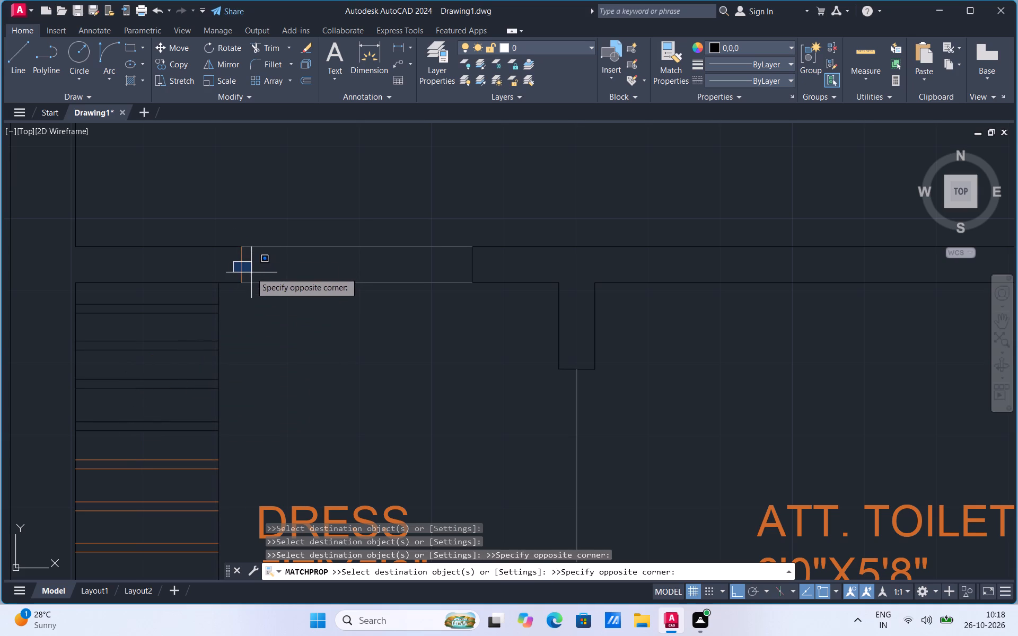
{"action": "left_click", "coordinate": [234, 256]}
{"action": "left_click", "coordinate": [239, 260]}
{"action": "scroll", "coordinate": [334, 191], "scroll_direction": "down", "scroll_amount": 3}
{"action": "left_click", "coordinate": [328, 277]}
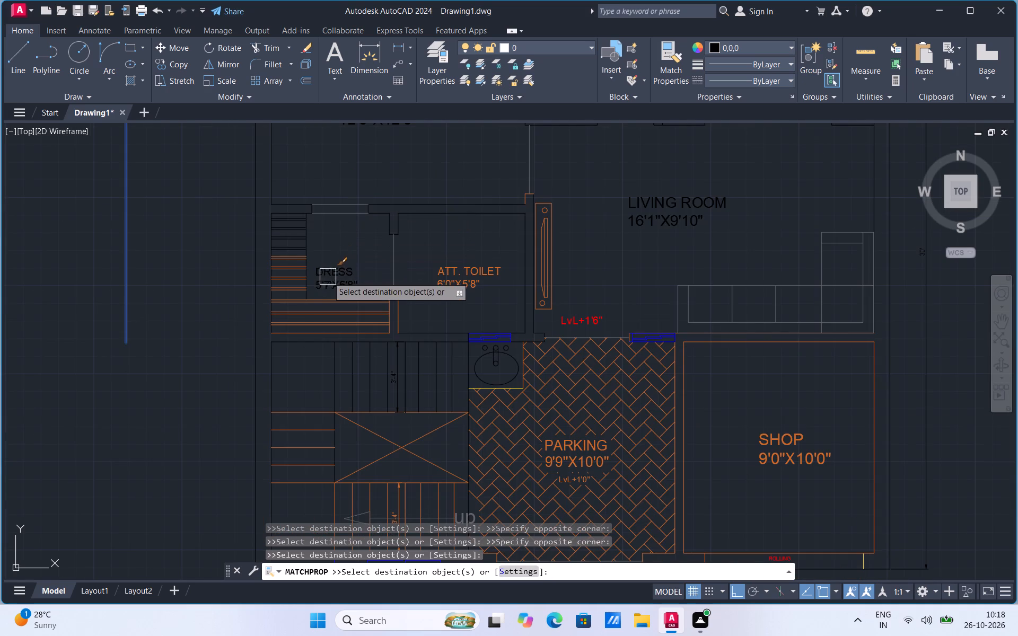
Apply the black properties to the remaining orange shelf lines of the dressing room's side wardrobe.
{"action": "scroll", "coordinate": [291, 290], "scroll_direction": "up", "scroll_amount": 3}
{"action": "left_click", "coordinate": [293, 283]}
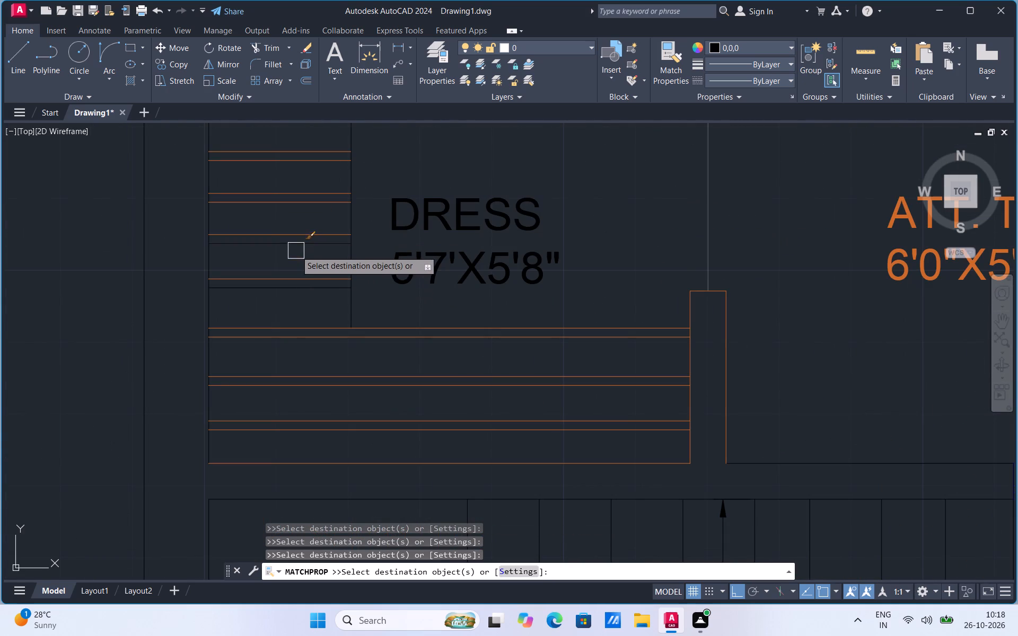
{"action": "left_click", "coordinate": [297, 246]}
{"action": "left_click", "coordinate": [302, 227]}
{"action": "left_click", "coordinate": [310, 206]}
{"action": "left_click", "coordinate": [316, 185]}
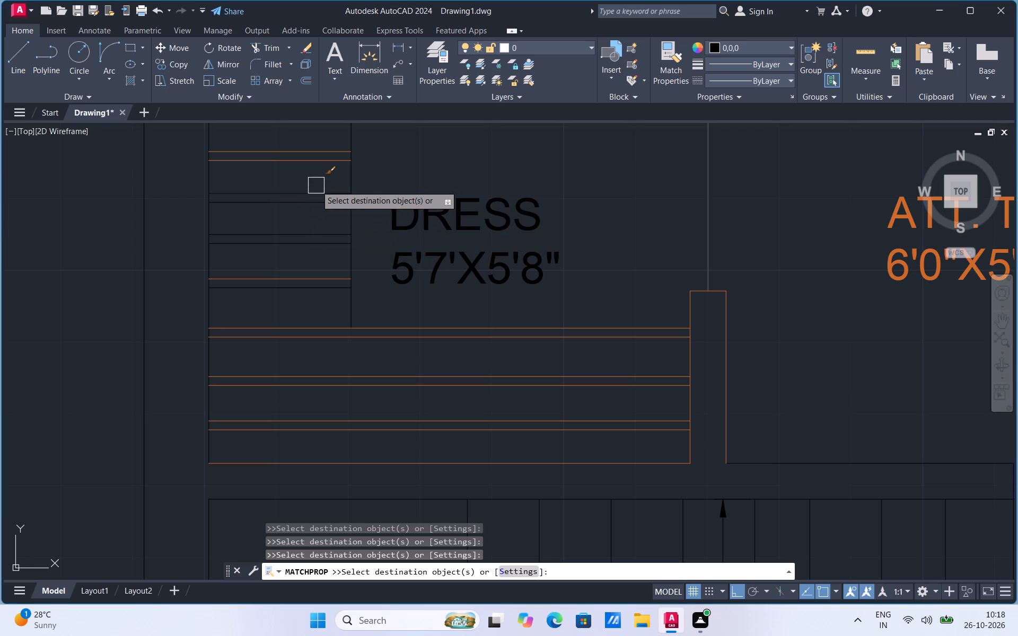
{"action": "left_click", "coordinate": [315, 163]}
{"action": "left_click", "coordinate": [319, 154]}
{"action": "left_click", "coordinate": [324, 147]}
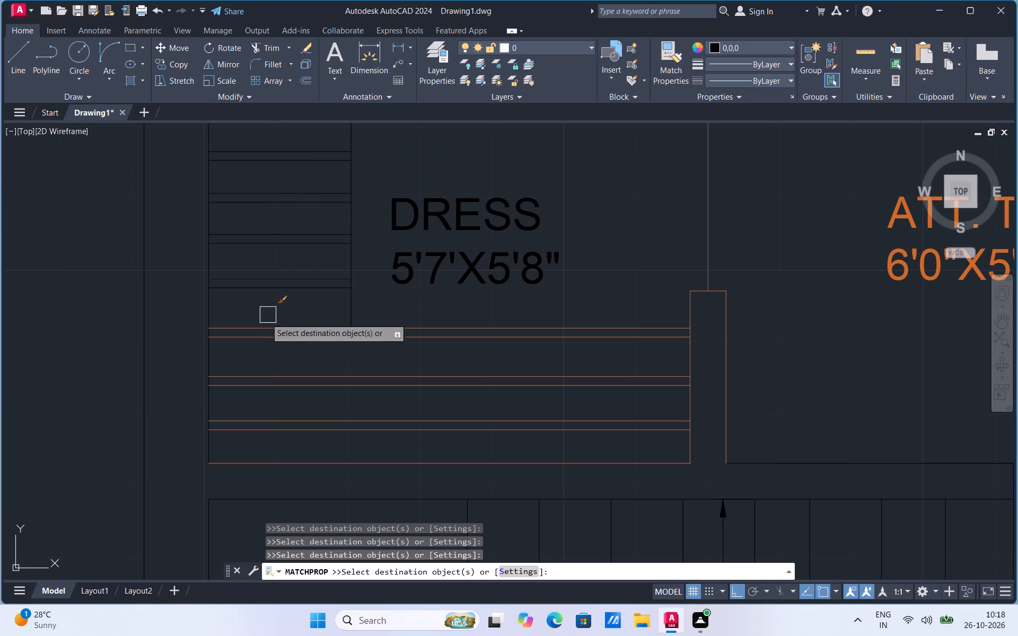
Apply the black properties to the dressing room's front wardrobe shelf lines, the last side-wardrobe shelf line and the front wall line.
{"action": "scroll", "coordinate": [317, 364], "scroll_direction": "up", "scroll_amount": 1}
{"action": "left_click", "coordinate": [314, 381]}
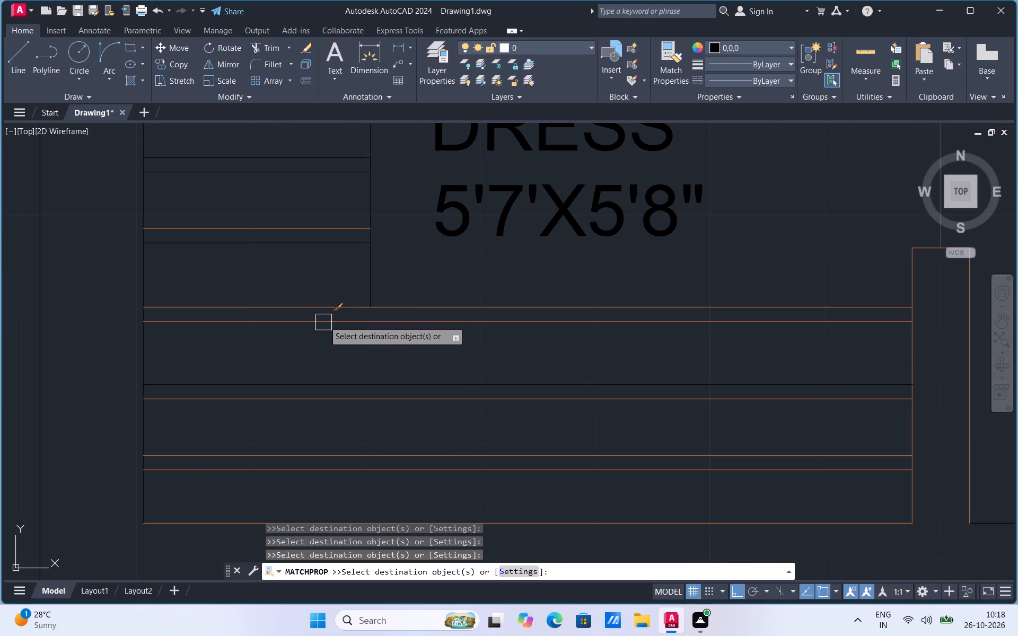
{"action": "left_click", "coordinate": [324, 321]}
{"action": "left_click", "coordinate": [324, 305]}
{"action": "left_click", "coordinate": [334, 222]}
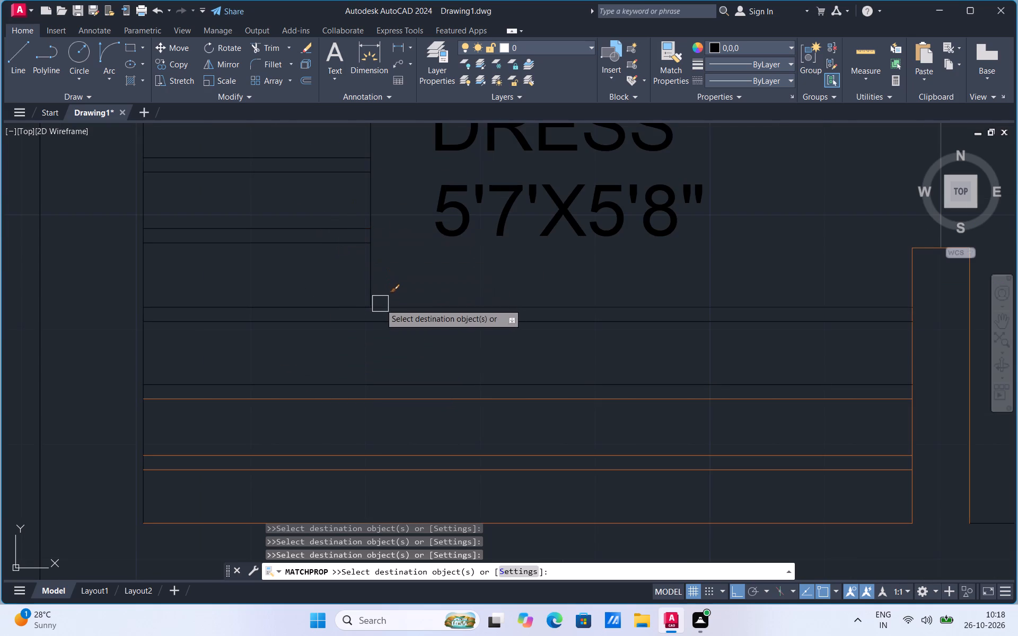
{"action": "left_click", "coordinate": [381, 304]}
{"action": "left_click", "coordinate": [384, 399]}
{"action": "left_click", "coordinate": [372, 449]}
{"action": "left_click", "coordinate": [365, 470]}
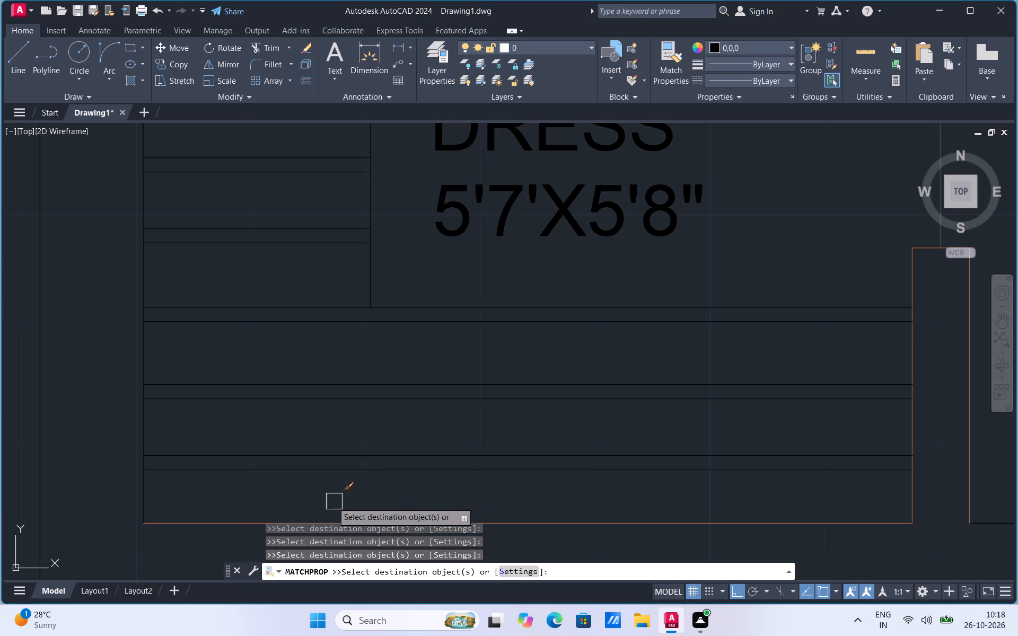
{"action": "left_click", "coordinate": [242, 519]}
Apply the black properties to the orange lines of the front wall stub between the dressing room and the attached toilet.
{"action": "scroll", "coordinate": [338, 378], "scroll_direction": "down", "scroll_amount": 2}
{"action": "scroll", "coordinate": [567, 338], "scroll_direction": "up", "scroll_amount": 1}
{"action": "left_click", "coordinate": [567, 338]}
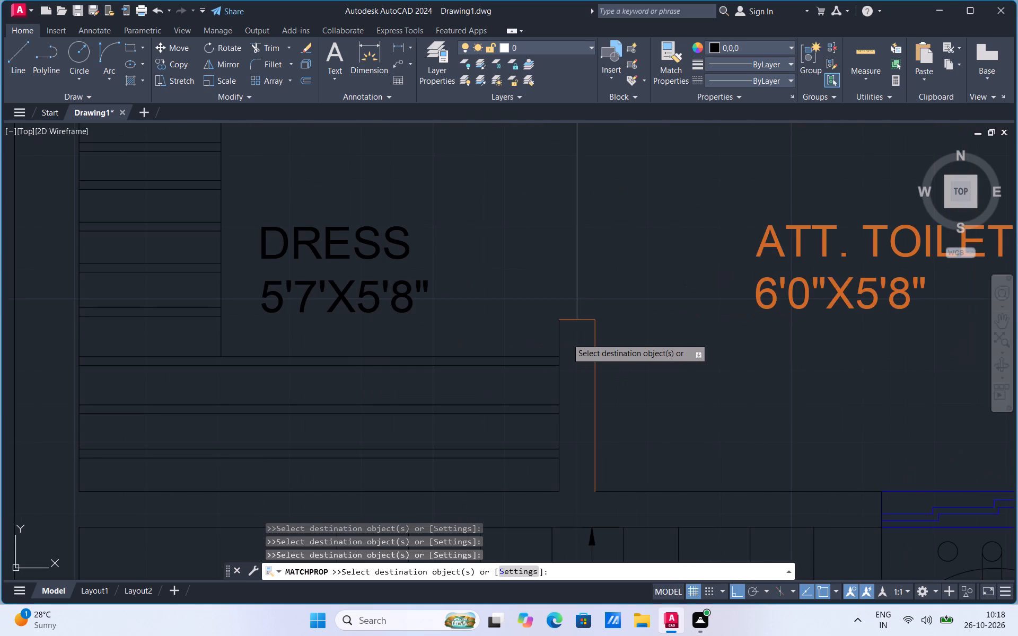
{"action": "left_click", "coordinate": [565, 320]}
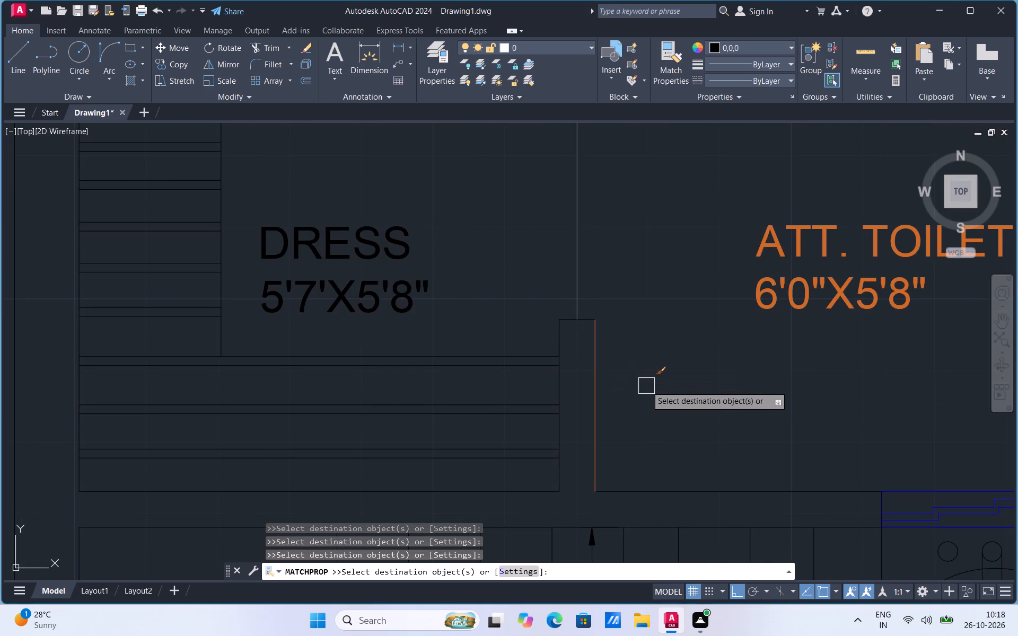
{"action": "left_click", "coordinate": [600, 387]}
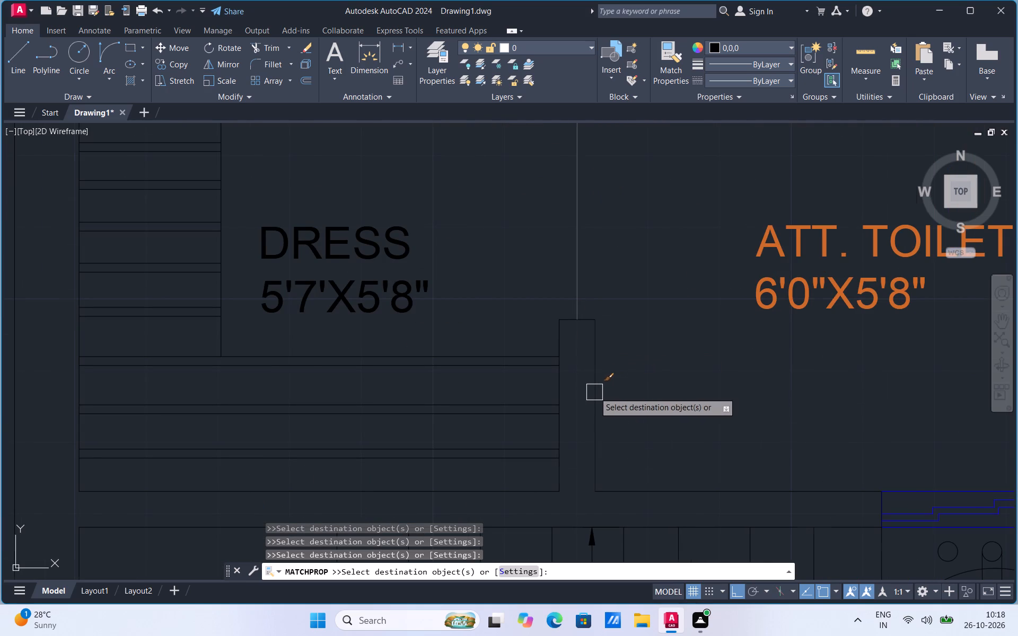
Apply the black properties to the ATT. TOILET label and its size text.
{"action": "scroll", "coordinate": [593, 394], "scroll_direction": "down", "scroll_amount": 1}
{"action": "left_click", "coordinate": [725, 331]}
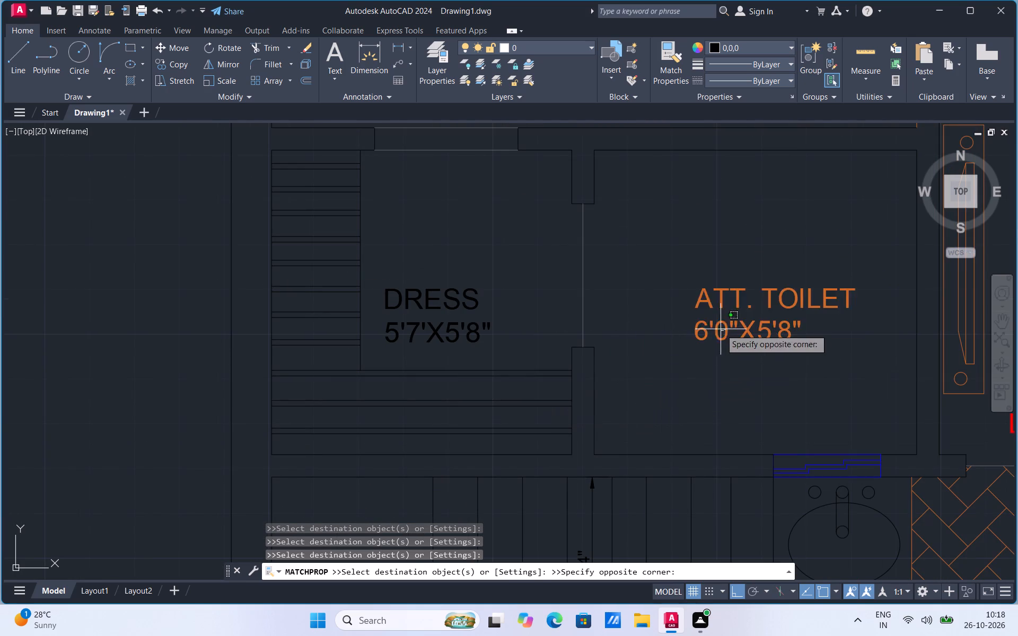
{"action": "left_click", "coordinate": [721, 329]}
{"action": "scroll", "coordinate": [686, 354], "scroll_direction": "down", "scroll_amount": 3}
{"action": "scroll", "coordinate": [717, 343], "scroll_direction": "up", "scroll_amount": 1}
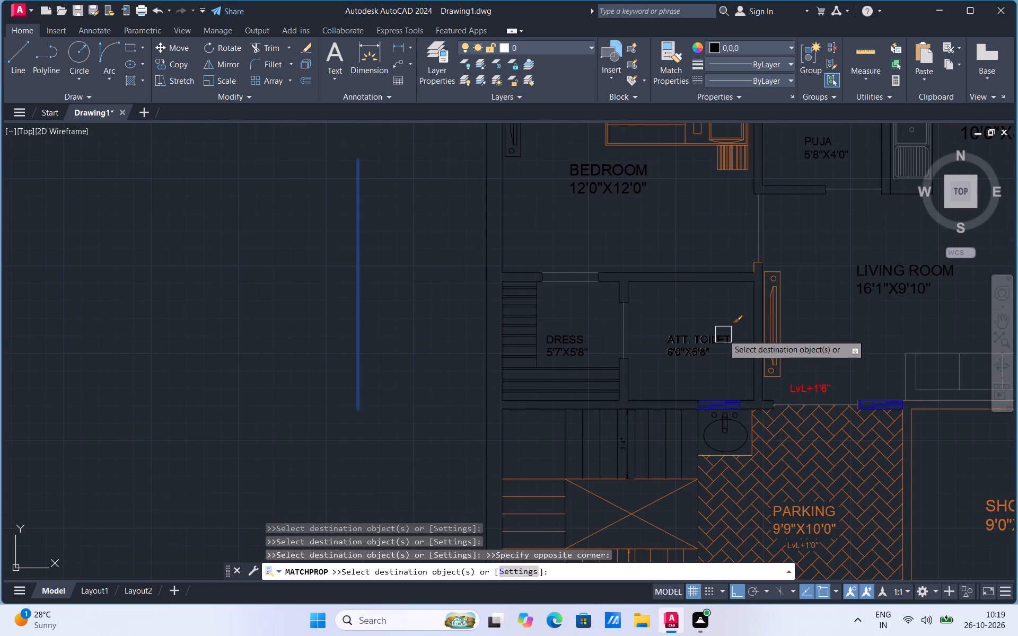
{"action": "left_click", "coordinate": [723, 334]}
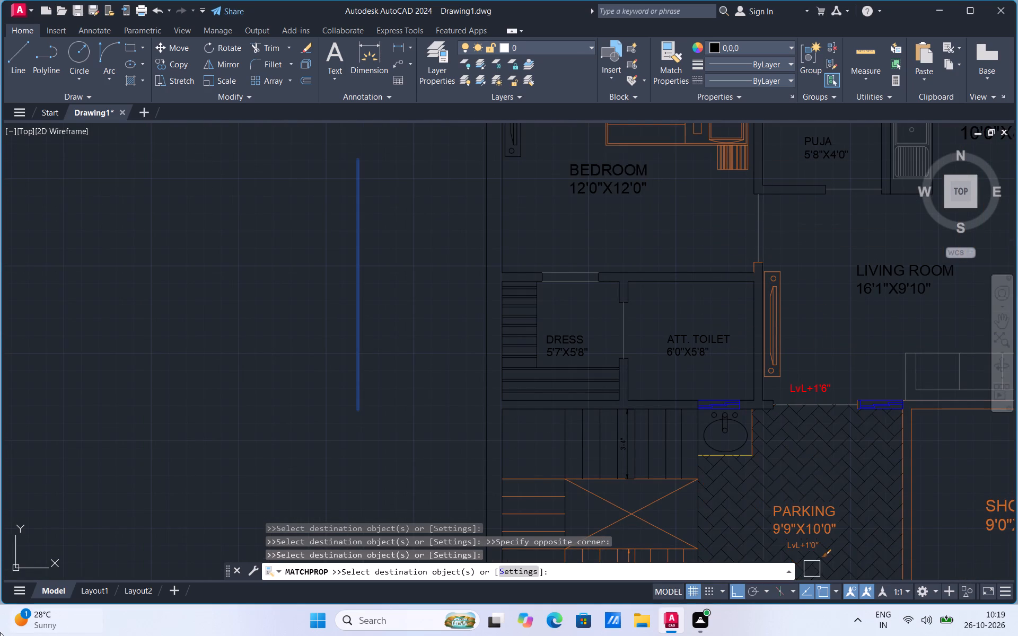
Apply the black properties to the stair landing's diagonal cross lines, its rear edge and the orange treads beside it.
{"action": "scroll", "coordinate": [656, 311], "scroll_direction": "down", "scroll_amount": 1}
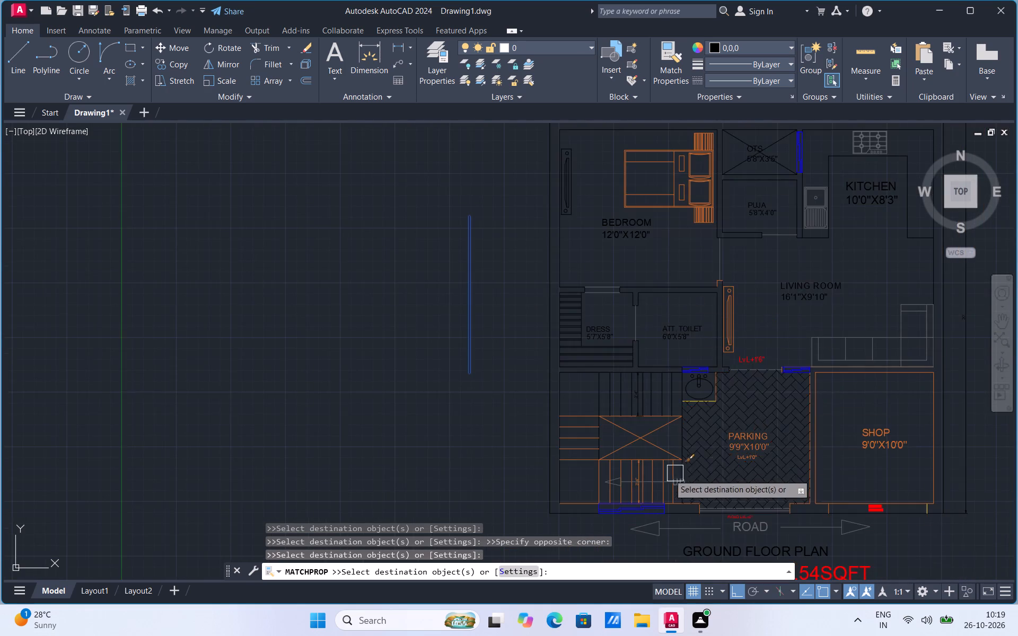
{"action": "scroll", "coordinate": [633, 466], "scroll_direction": "up", "scroll_amount": 2}
{"action": "left_click", "coordinate": [675, 410]}
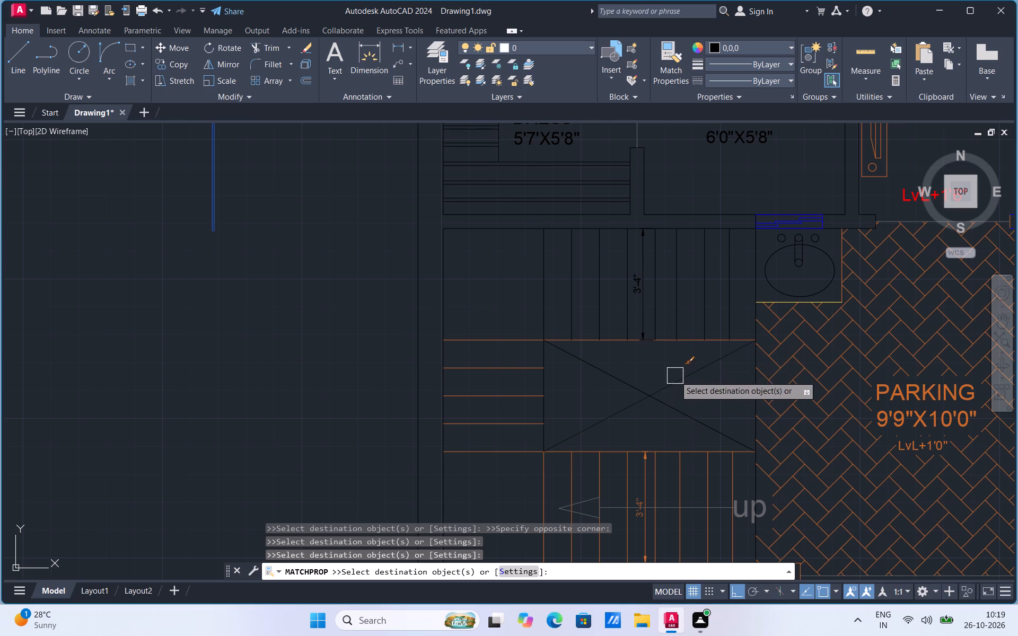
{"action": "left_click", "coordinate": [675, 376]}
{"action": "scroll", "coordinate": [610, 337], "scroll_direction": "up", "scroll_amount": 2}
{"action": "left_click", "coordinate": [597, 345]}
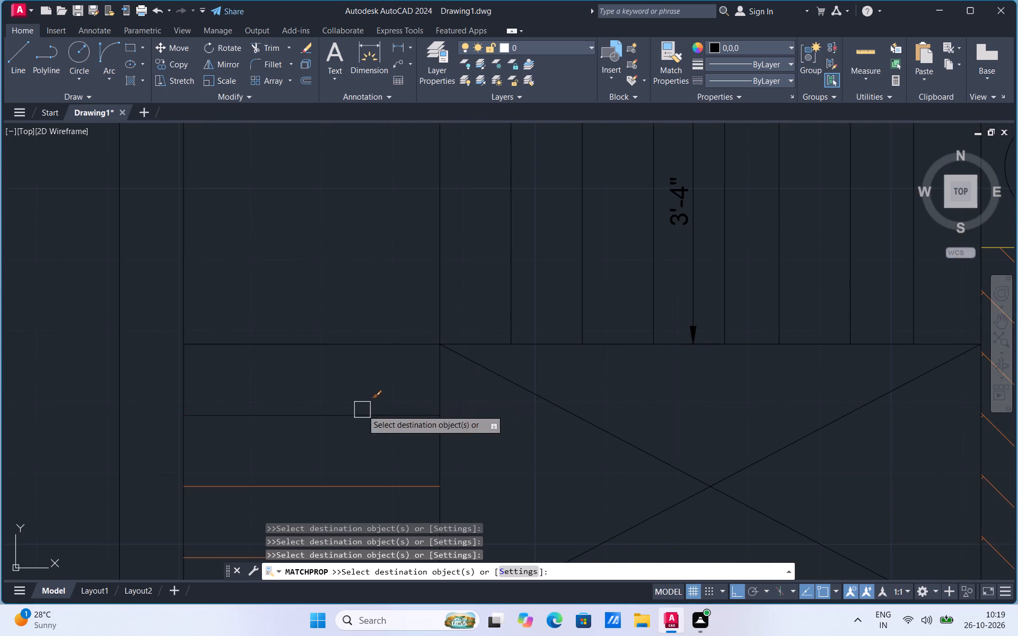
{"action": "left_click", "coordinate": [362, 410]}
{"action": "left_click", "coordinate": [337, 479]}
{"action": "scroll", "coordinate": [394, 357], "scroll_direction": "down", "scroll_amount": 2}
{"action": "left_click", "coordinate": [353, 471]}
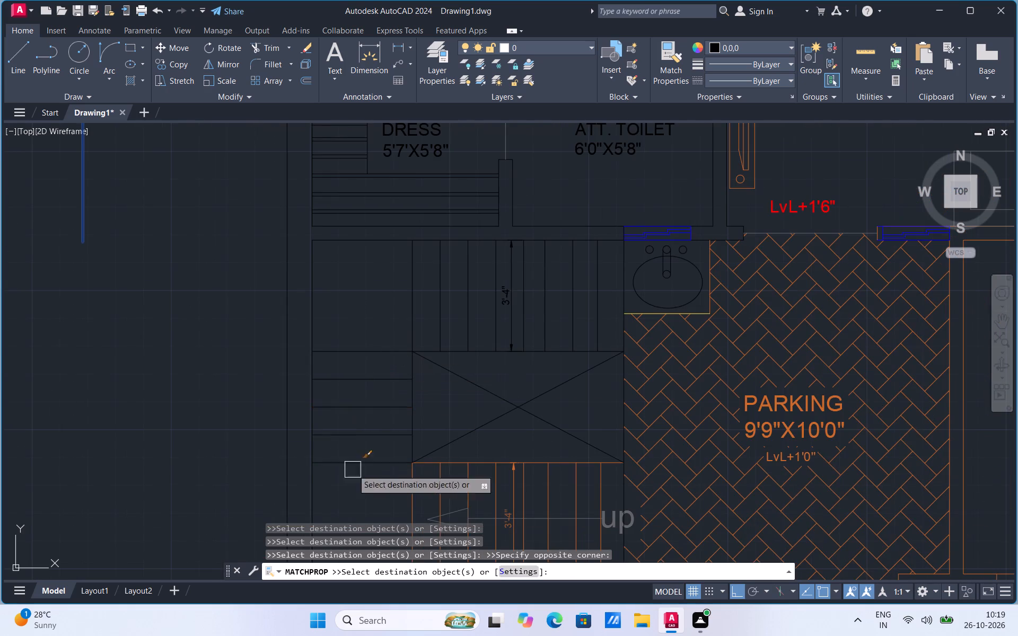
Apply the black properties to the front wall lines beside the lower stair flight and the wall end at the parking opening.
{"action": "scroll", "coordinate": [393, 368], "scroll_direction": "down", "scroll_amount": 2}
{"action": "scroll", "coordinate": [420, 422], "scroll_direction": "up", "scroll_amount": 2}
{"action": "left_click", "coordinate": [372, 419]}
{"action": "scroll", "coordinate": [409, 366], "scroll_direction": "down", "scroll_amount": 1}
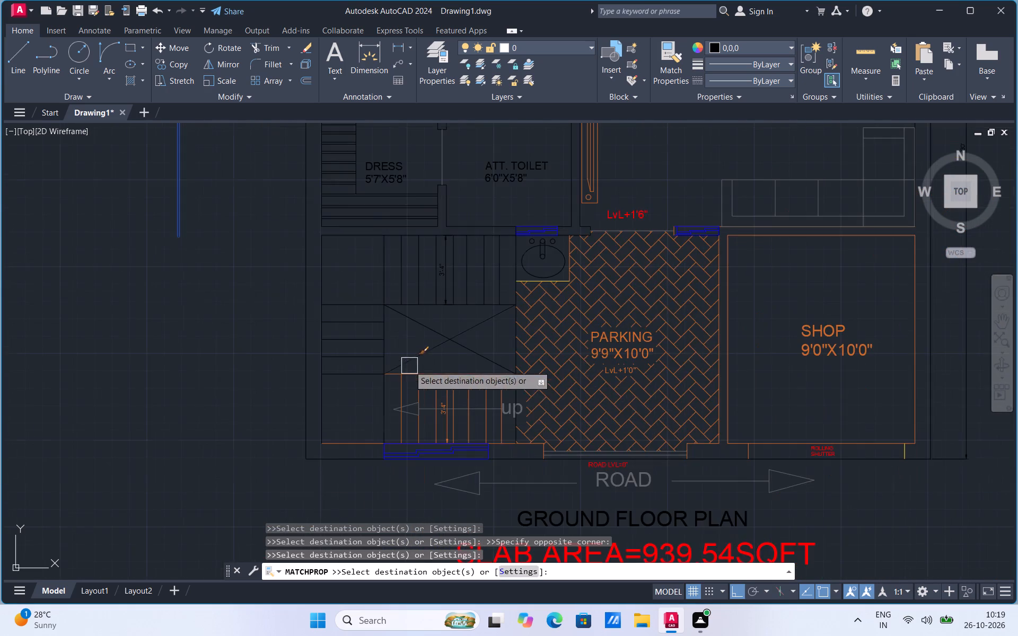
{"action": "scroll", "coordinate": [398, 453], "scroll_direction": "up", "scroll_amount": 1}
{"action": "left_click", "coordinate": [353, 435]}
{"action": "scroll", "coordinate": [608, 435], "scroll_direction": "up", "scroll_amount": 2}
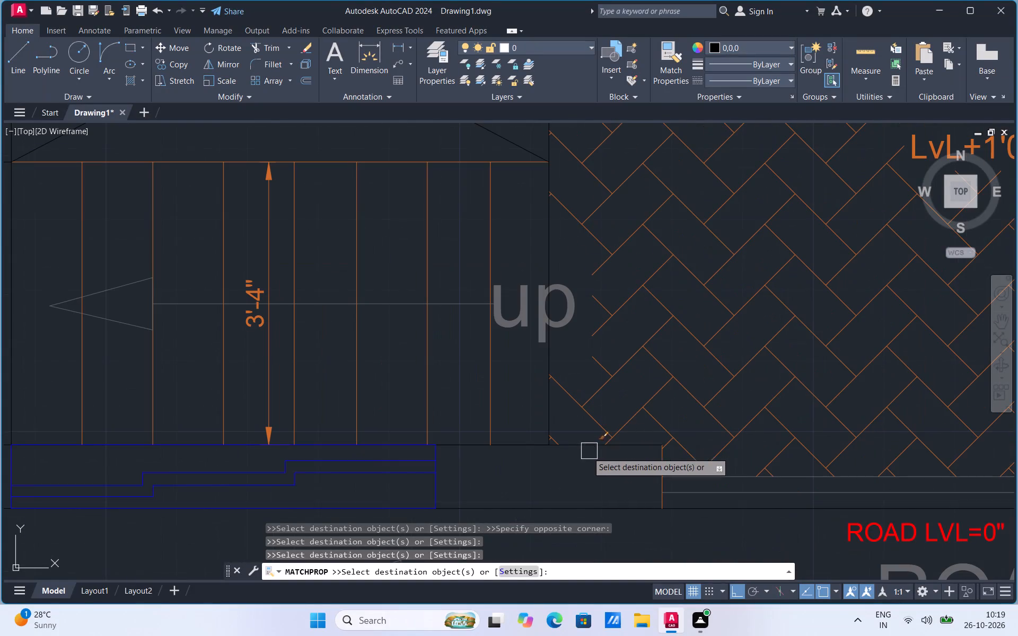
{"action": "left_click", "coordinate": [583, 447]}
{"action": "scroll", "coordinate": [657, 474], "scroll_direction": "up", "scroll_amount": 1}
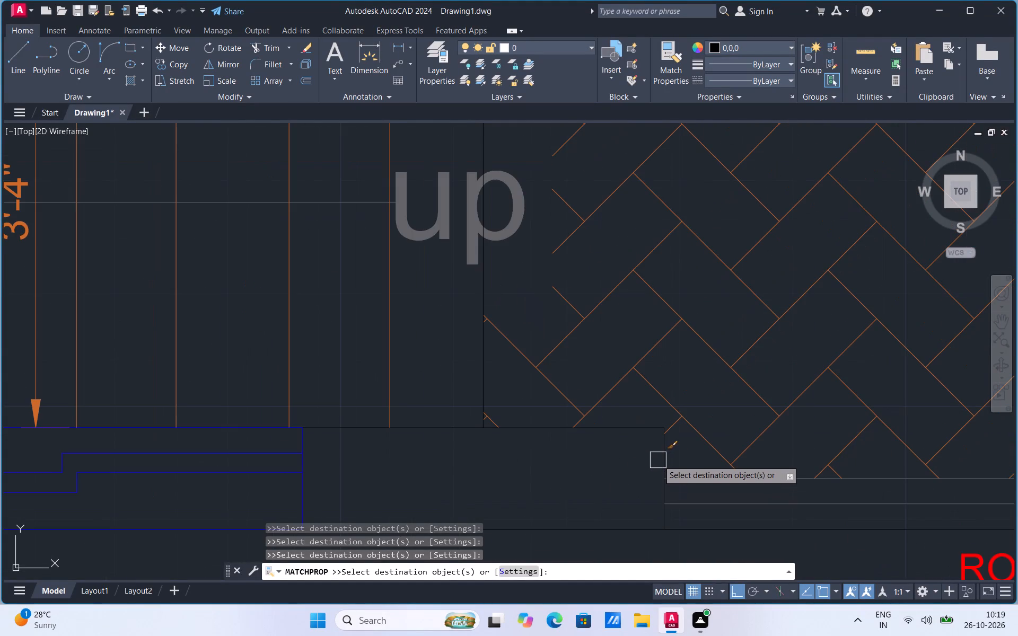
{"action": "left_click", "coordinate": [658, 460]}
Apply the black properties to the lower stair flight's tread lines, its 3'-4" dimension and the landing edge above it.
{"action": "scroll", "coordinate": [639, 478], "scroll_direction": "down", "scroll_amount": 1}
{"action": "left_click", "coordinate": [417, 285]}
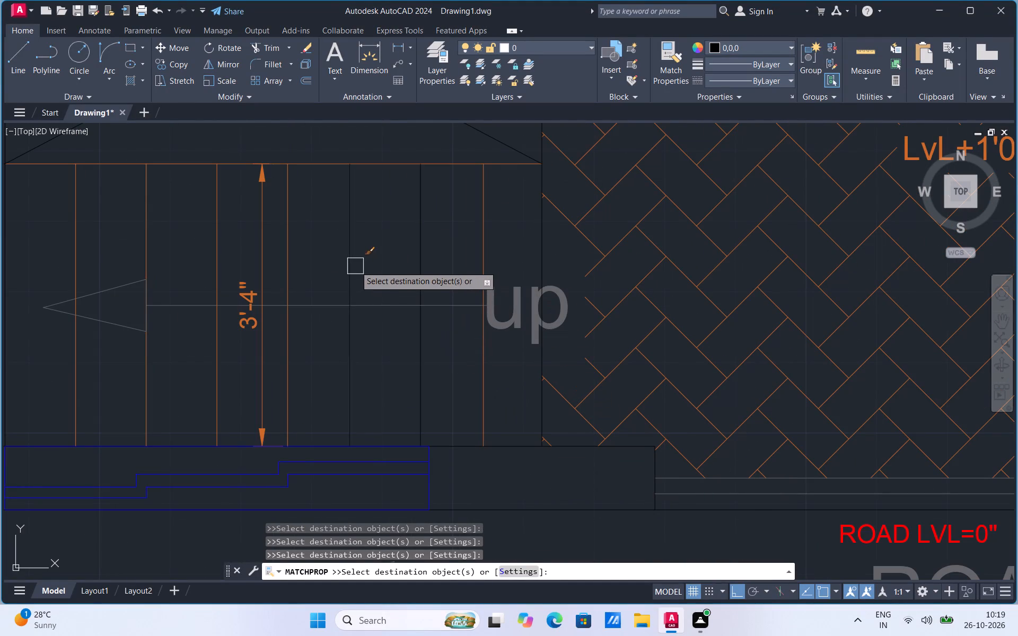
{"action": "left_click", "coordinate": [349, 263]}
{"action": "left_click", "coordinate": [285, 260]}
{"action": "left_click", "coordinate": [262, 266]}
{"action": "left_click", "coordinate": [216, 257]}
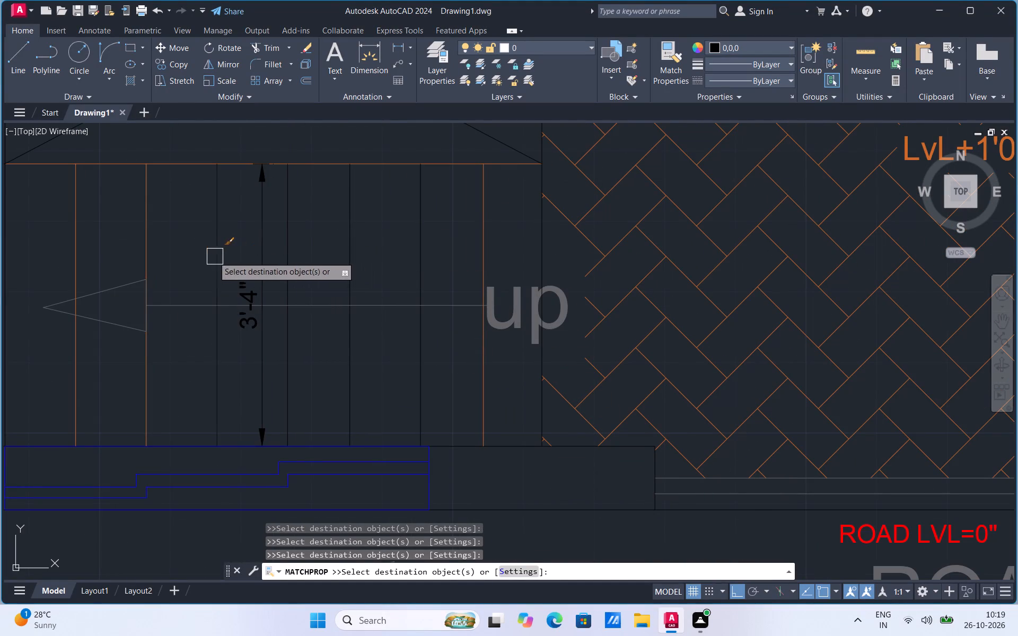
{"action": "left_click", "coordinate": [151, 247]}
{"action": "left_click", "coordinate": [69, 240]}
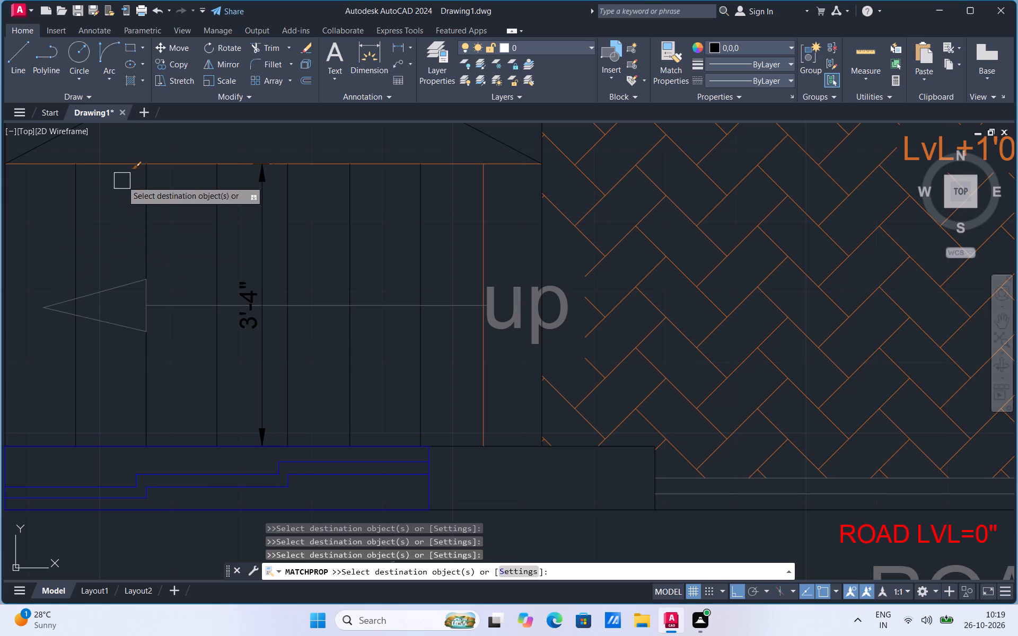
{"action": "left_click", "coordinate": [127, 163]}
{"action": "left_click", "coordinate": [486, 215]}
{"action": "scroll", "coordinate": [468, 452], "scroll_direction": "down", "scroll_amount": 3}
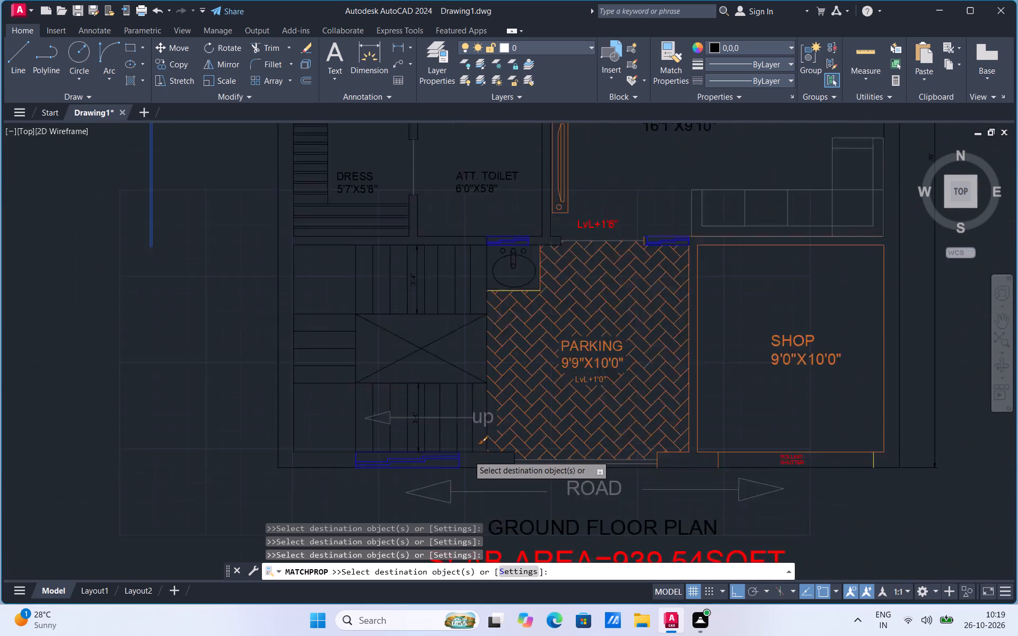
Apply the black properties to the shop's rear wall line and to the wall lines between the parking and the shop.
{"action": "scroll", "coordinate": [468, 456], "scroll_direction": "down", "scroll_amount": 1}
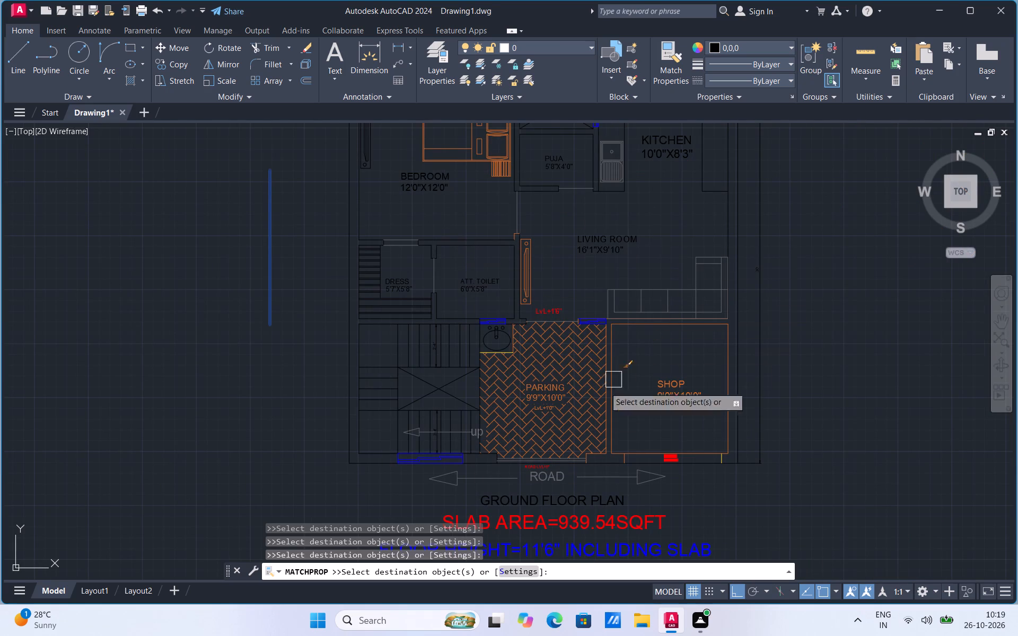
{"action": "scroll", "coordinate": [570, 430], "scroll_direction": "down", "scroll_amount": 1}
{"action": "scroll", "coordinate": [616, 289], "scroll_direction": "up", "scroll_amount": 1}
{"action": "scroll", "coordinate": [598, 400], "scroll_direction": "down", "scroll_amount": 2}
{"action": "scroll", "coordinate": [592, 342], "scroll_direction": "up", "scroll_amount": 2}
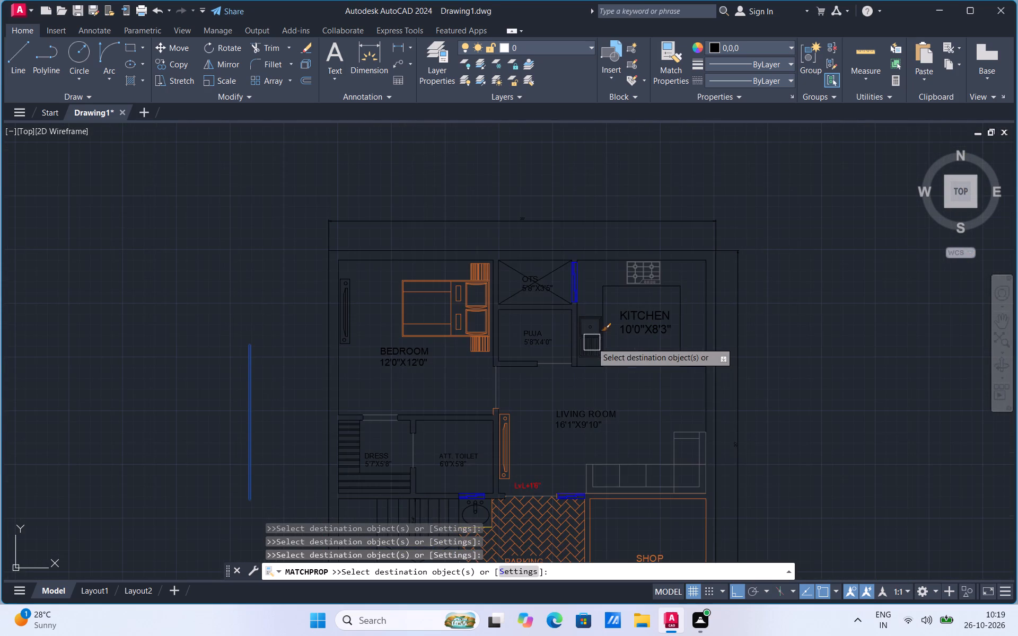
{"action": "scroll", "coordinate": [648, 397], "scroll_direction": "up", "scroll_amount": 1}
{"action": "scroll", "coordinate": [601, 299], "scroll_direction": "down", "scroll_amount": 1}
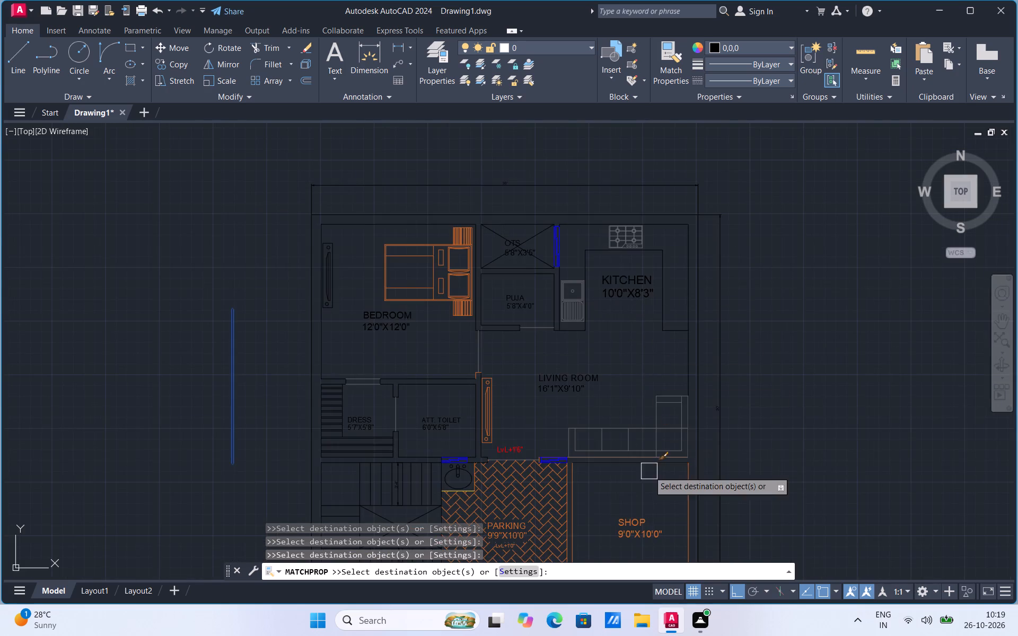
{"action": "scroll", "coordinate": [649, 471], "scroll_direction": "up", "scroll_amount": 2}
{"action": "left_click", "coordinate": [634, 452]}
{"action": "left_click", "coordinate": [447, 487]}
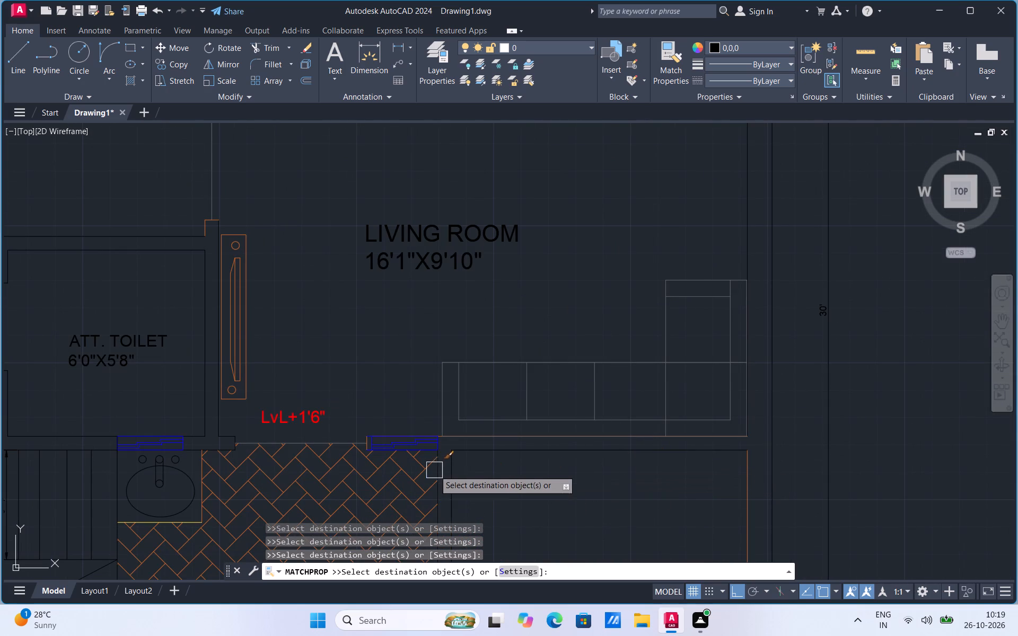
{"action": "scroll", "coordinate": [437, 475], "scroll_direction": "up", "scroll_amount": 2}
{"action": "left_click", "coordinate": [441, 461]}
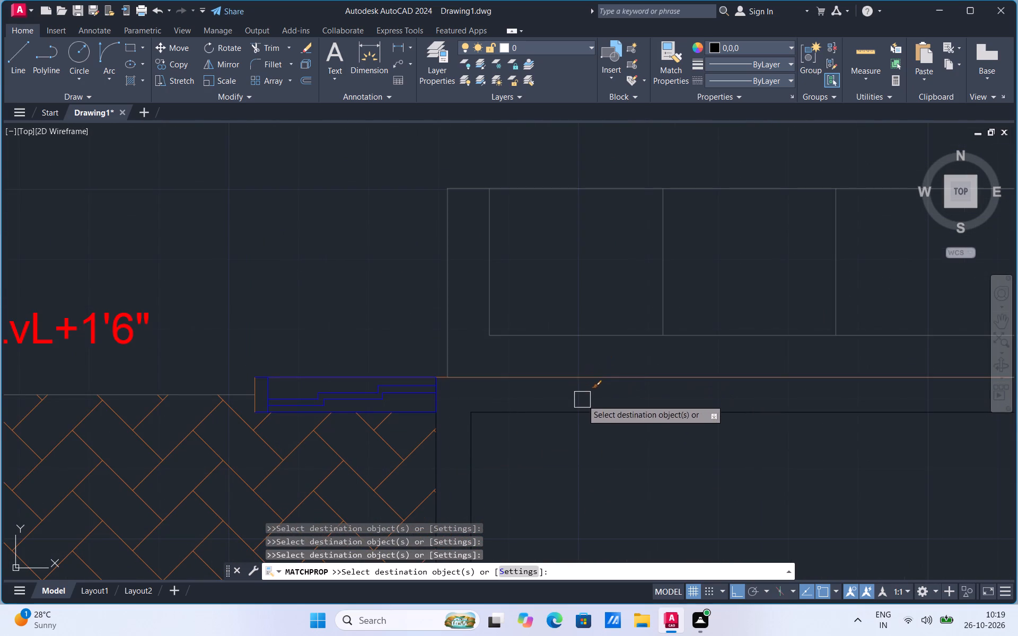
Apply the black properties to the wall end beside the living room's front window and to the front wall line behind the sofa.
{"action": "scroll", "coordinate": [221, 385], "scroll_direction": "up", "scroll_amount": 2}
{"action": "left_click", "coordinate": [307, 386]}
{"action": "scroll", "coordinate": [794, 371], "scroll_direction": "up", "scroll_amount": 2}
{"action": "scroll", "coordinate": [794, 370], "scroll_direction": "down", "scroll_amount": 1}
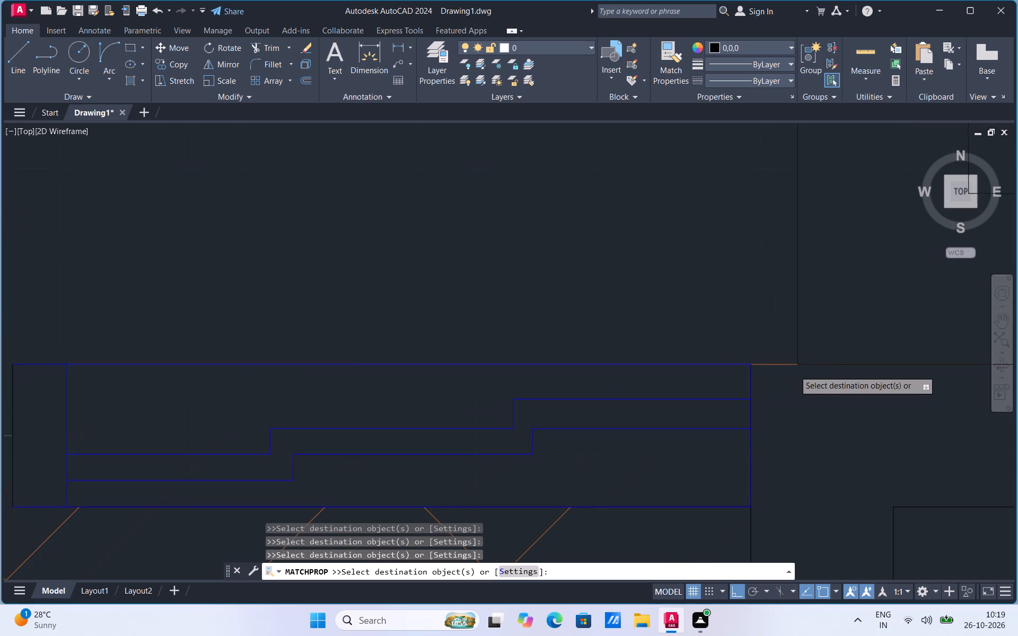
{"action": "left_click", "coordinate": [769, 364]}
{"action": "scroll", "coordinate": [576, 294], "scroll_direction": "up", "scroll_amount": 1}
{"action": "scroll", "coordinate": [576, 295], "scroll_direction": "down", "scroll_amount": 3}
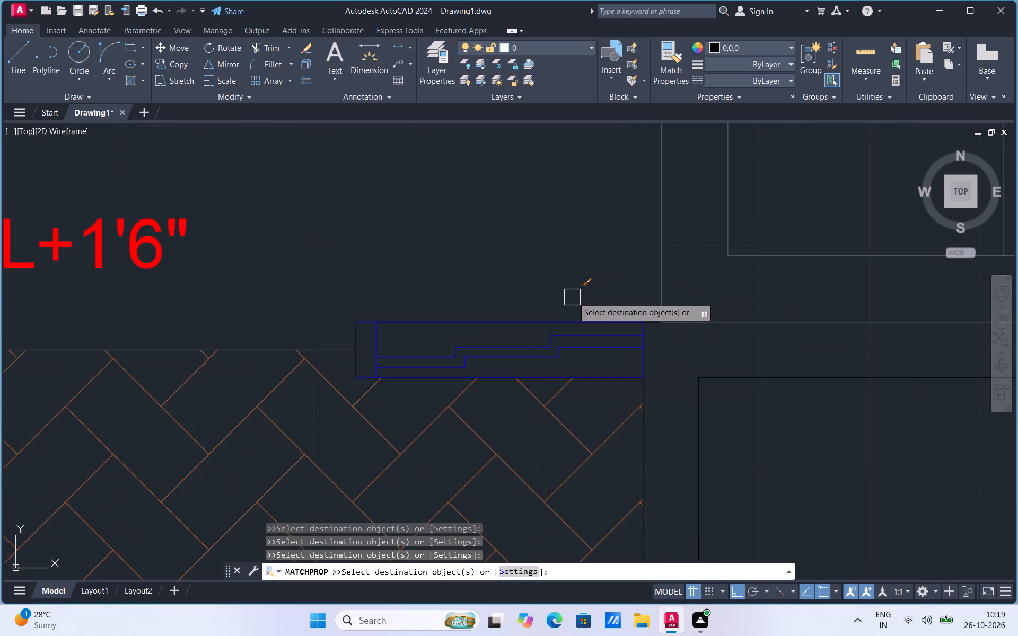
Apply the black properties to the shop's outer side wall line and to the SHOP label with its size text.
{"action": "scroll", "coordinate": [573, 297], "scroll_direction": "down", "scroll_amount": 3}
{"action": "left_click", "coordinate": [900, 420]}
{"action": "left_click", "coordinate": [782, 491]}
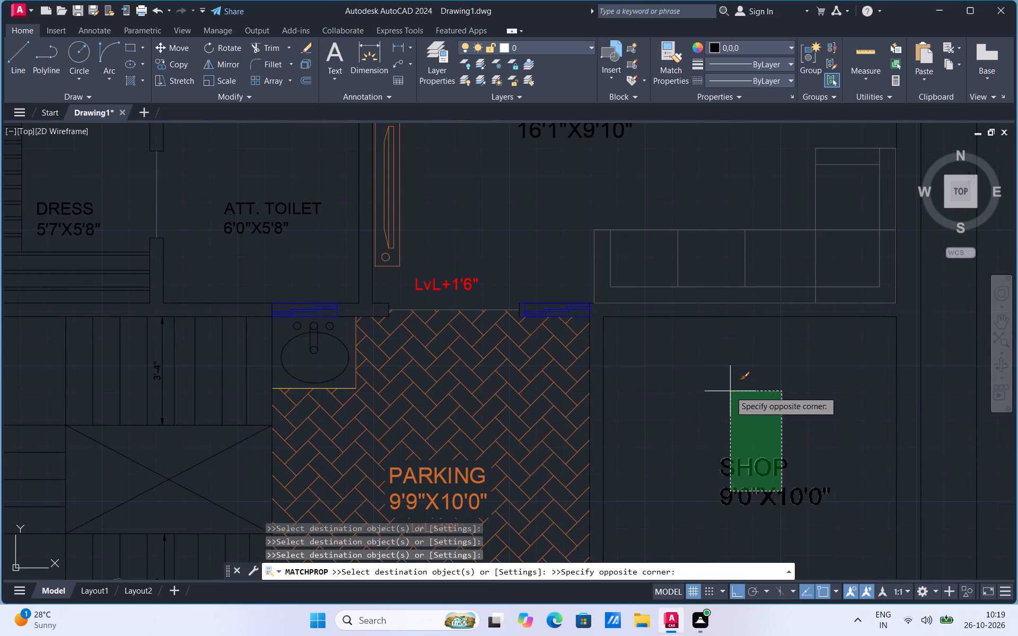
{"action": "left_click", "coordinate": [718, 399]}
Apply the black properties to the shop's front wall line and the two end lines of the rolling shutter opening.
{"action": "scroll", "coordinate": [718, 399], "scroll_direction": "down", "scroll_amount": 3}
{"action": "scroll", "coordinate": [703, 436], "scroll_direction": "up", "scroll_amount": 2}
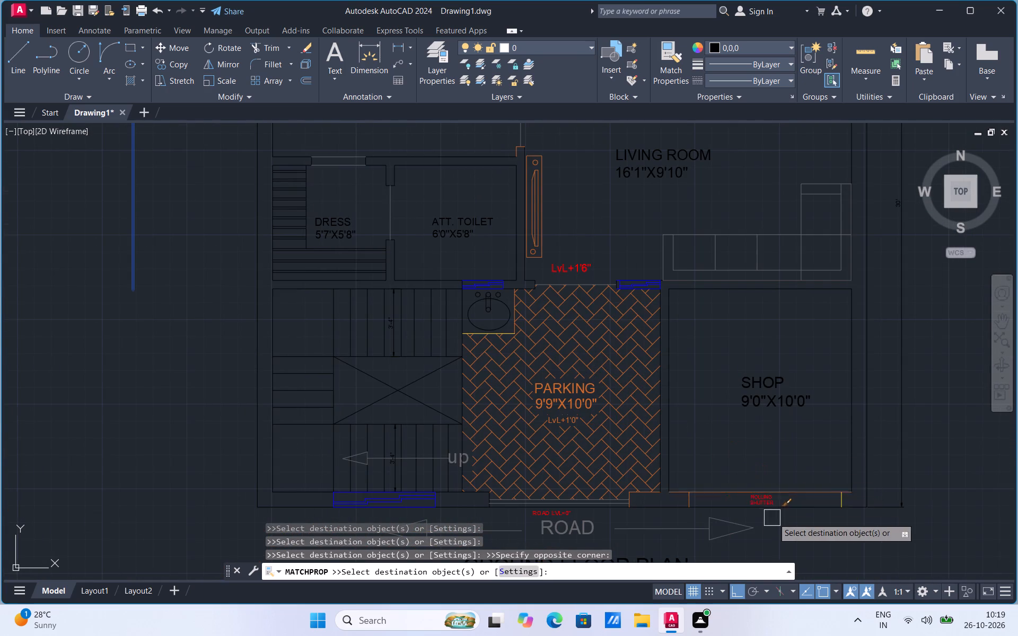
{"action": "scroll", "coordinate": [777, 514], "scroll_direction": "up", "scroll_amount": 3}
{"action": "left_click", "coordinate": [808, 428]}
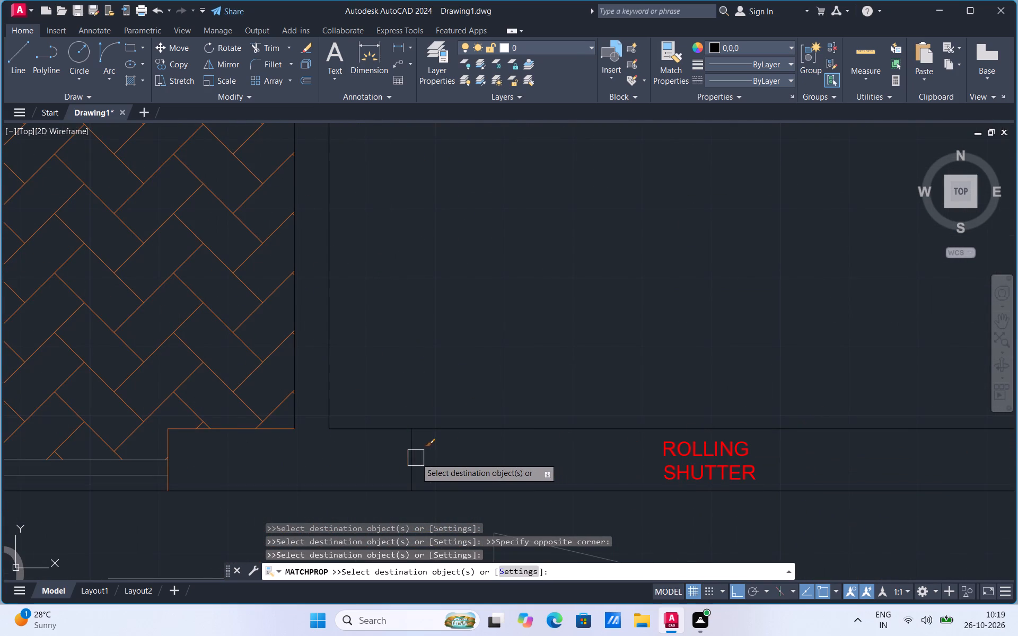
{"action": "left_click", "coordinate": [416, 458]}
{"action": "scroll", "coordinate": [444, 460], "scroll_direction": "down", "scroll_amount": 2}
{"action": "scroll", "coordinate": [660, 460], "scroll_direction": "up", "scroll_amount": 1}
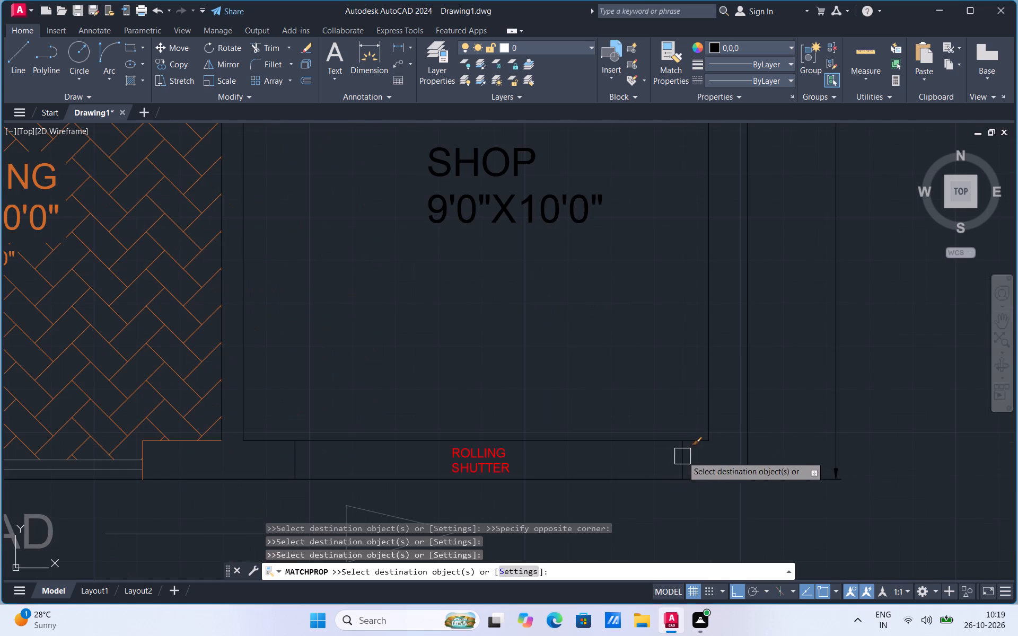
{"action": "left_click", "coordinate": [682, 456]}
Apply the black properties to the two edge lines of the wash basin counter beside the parking.
{"action": "scroll", "coordinate": [811, 478], "scroll_direction": "down", "scroll_amount": 2}
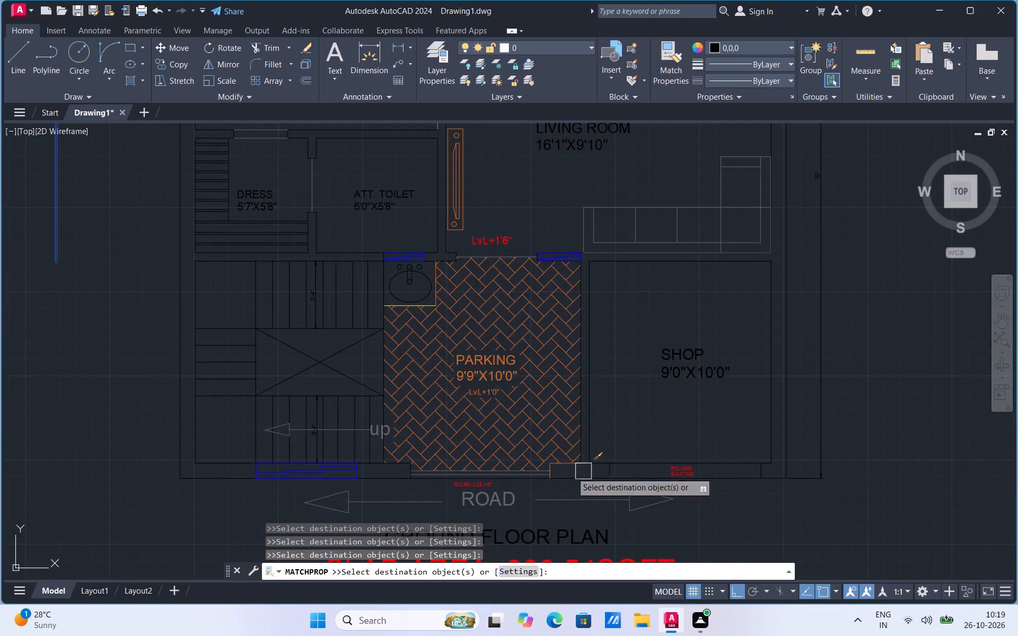
{"action": "scroll", "coordinate": [432, 311], "scroll_direction": "up", "scroll_amount": 2}
{"action": "scroll", "coordinate": [367, 279], "scroll_direction": "up", "scroll_amount": 2}
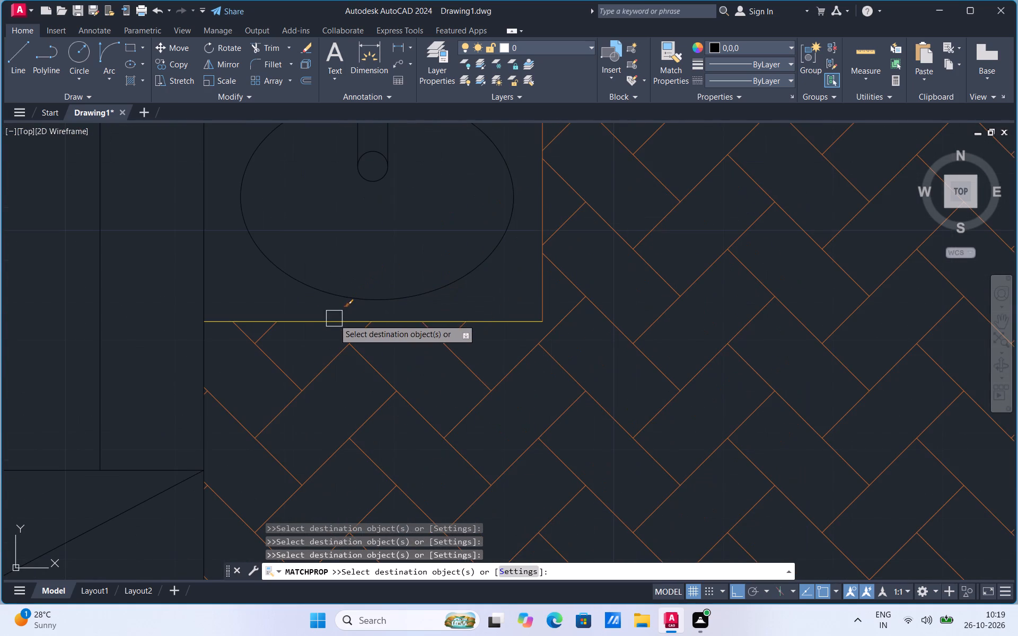
{"action": "left_click", "coordinate": [334, 319]}
{"action": "left_click", "coordinate": [537, 289]}
{"action": "scroll", "coordinate": [523, 446], "scroll_direction": "down", "scroll_amount": 3}
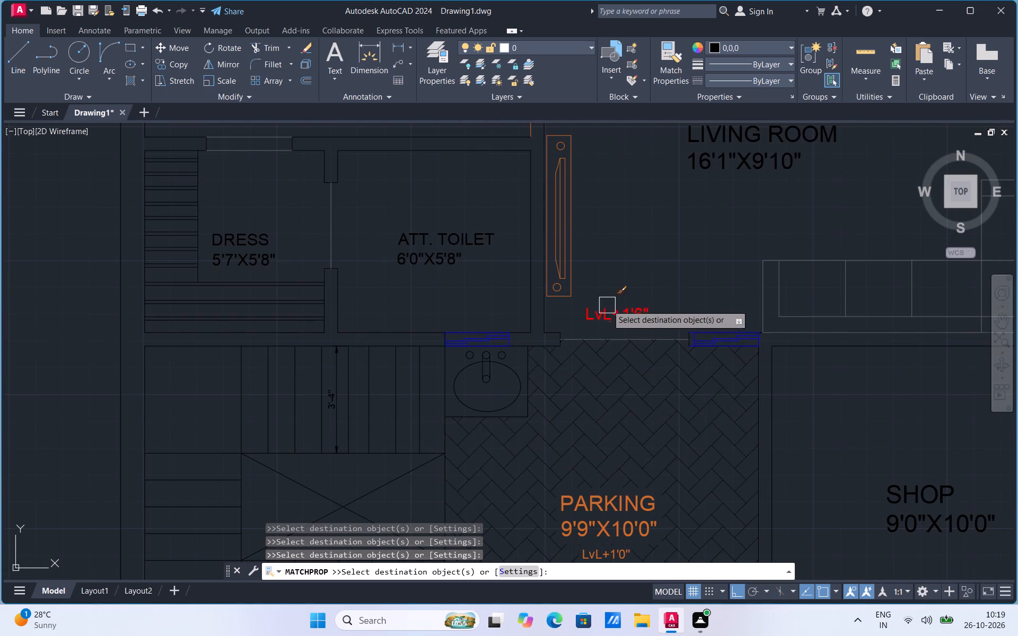
Apply the black properties to the living room's TV unit along the toilet wall and to the adjoining wall end at the bedroom door.
{"action": "scroll", "coordinate": [602, 341], "scroll_direction": "up", "scroll_amount": 1}
{"action": "scroll", "coordinate": [528, 461], "scroll_direction": "down", "scroll_amount": 1}
{"action": "left_click", "coordinate": [544, 312]}
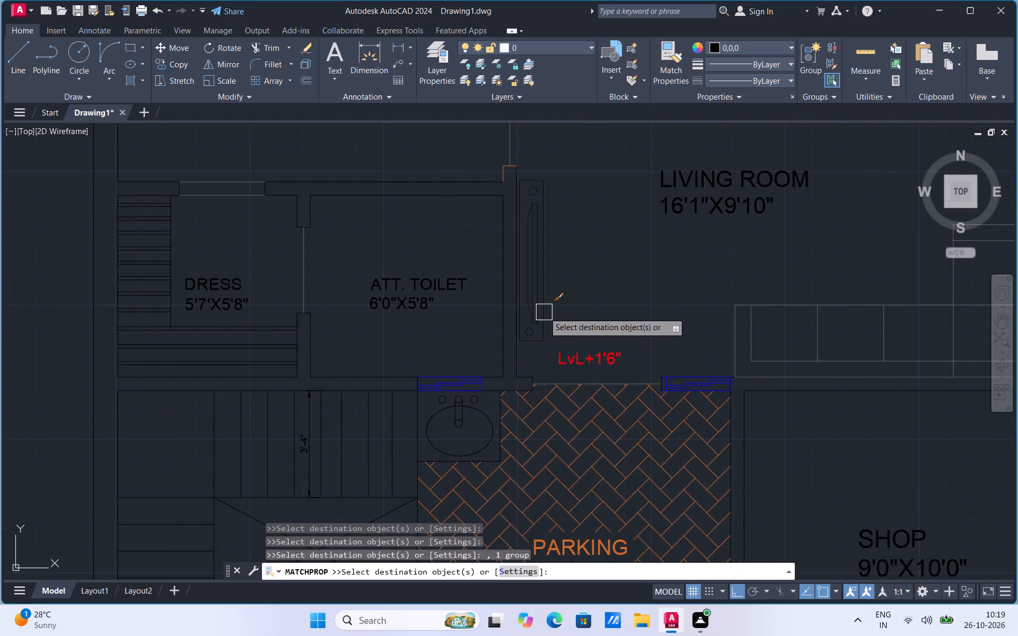
{"action": "scroll", "coordinate": [499, 164], "scroll_direction": "up", "scroll_amount": 2}
{"action": "left_click", "coordinate": [505, 183]}
{"action": "scroll", "coordinate": [511, 172], "scroll_direction": "up", "scroll_amount": 3}
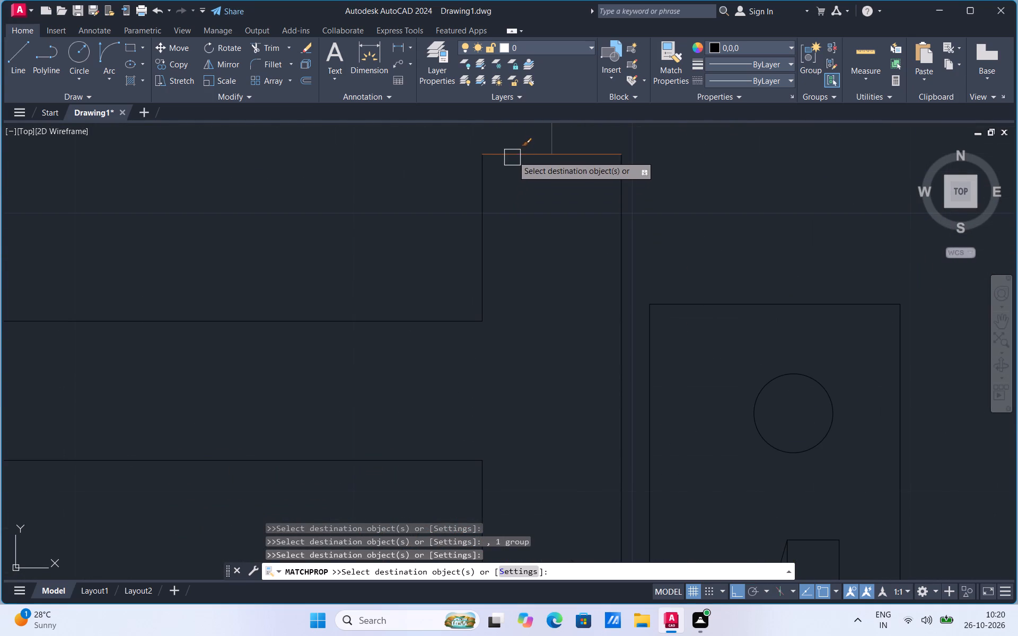
{"action": "left_click", "coordinate": [513, 152]}
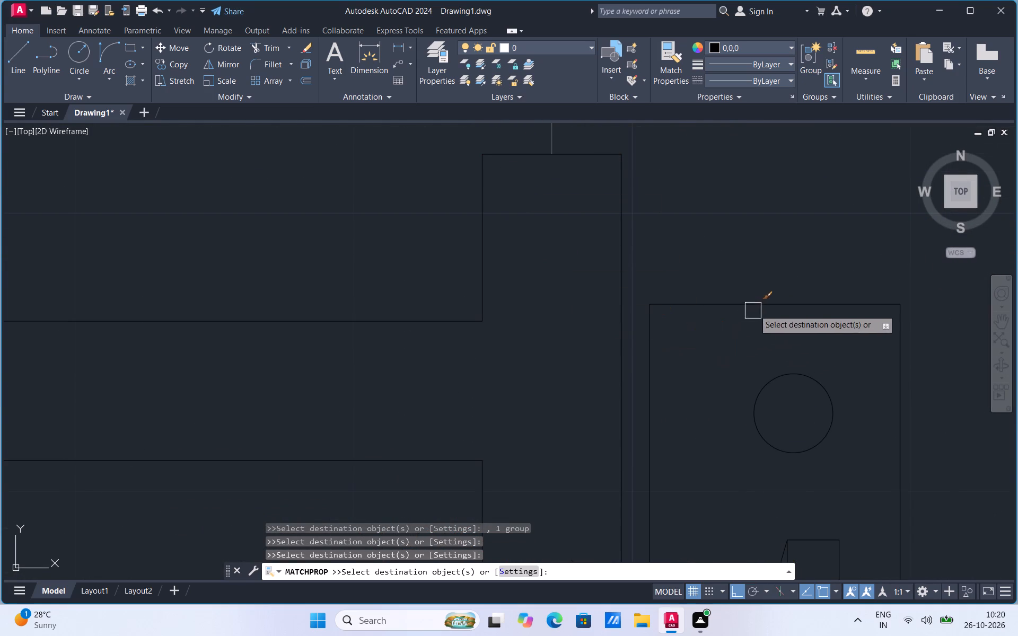
{"action": "scroll", "coordinate": [735, 289], "scroll_direction": "down", "scroll_amount": 2}
{"action": "scroll", "coordinate": [552, 302], "scroll_direction": "down", "scroll_amount": 2}
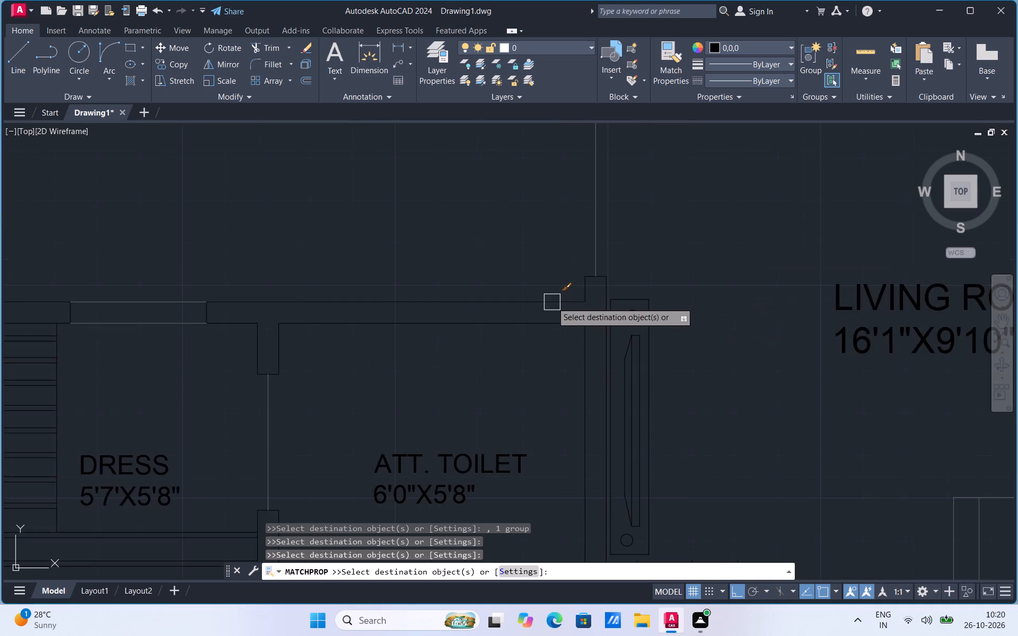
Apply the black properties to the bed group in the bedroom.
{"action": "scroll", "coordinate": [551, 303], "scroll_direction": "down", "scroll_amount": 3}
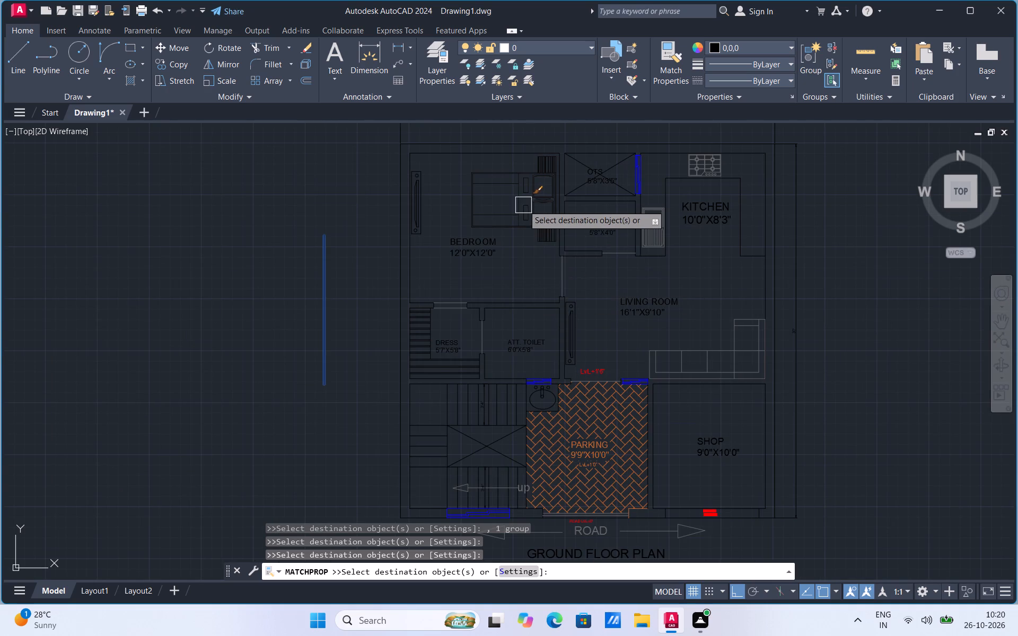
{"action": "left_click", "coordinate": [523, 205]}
Apply the black properties to the herringbone floor hatch of the parking area.
{"action": "left_click", "coordinate": [579, 417]}
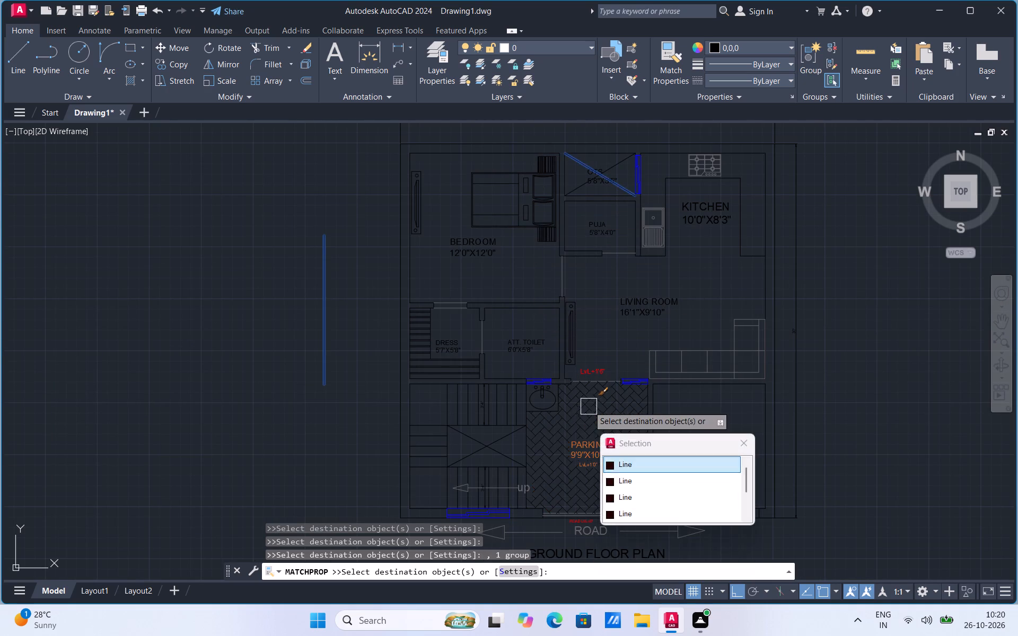
{"action": "scroll", "coordinate": [589, 391], "scroll_direction": "up", "scroll_amount": 5}
{"action": "left_click", "coordinate": [573, 445]}
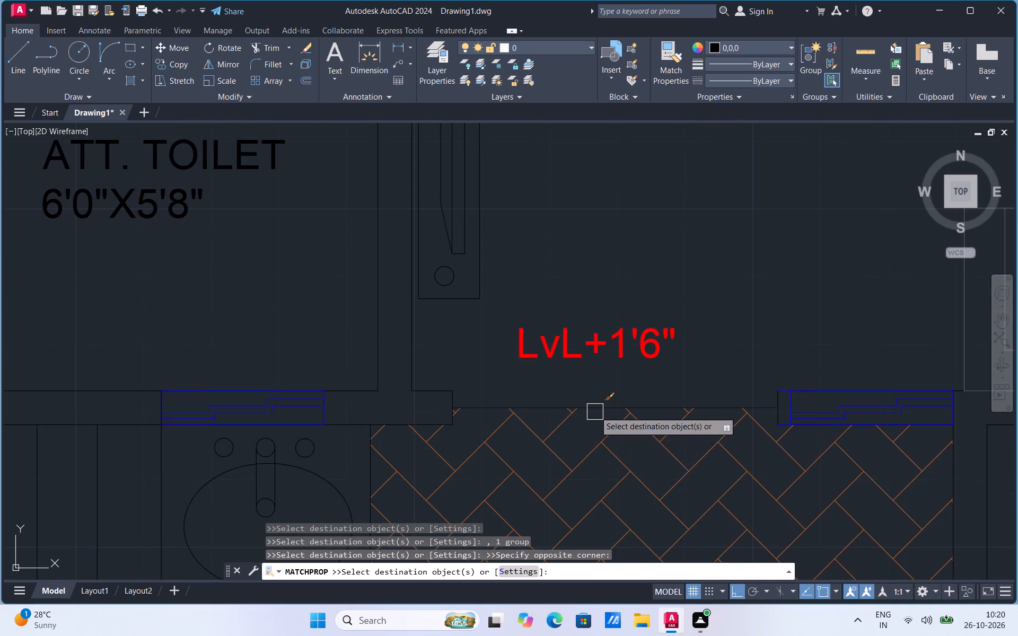
{"action": "left_click", "coordinate": [595, 411]}
{"action": "left_click", "coordinate": [592, 448]}
{"action": "scroll", "coordinate": [604, 339], "scroll_direction": "down", "scroll_amount": 4}
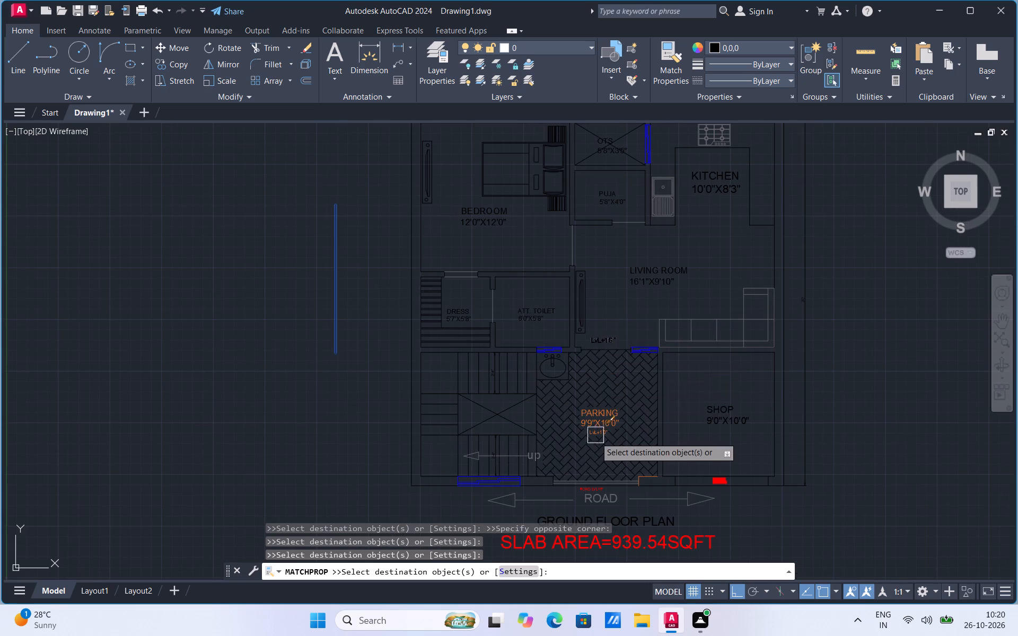
Apply the black properties to the PARKING label with its size text and to the LvL+1'0" text below it.
{"action": "scroll", "coordinate": [601, 427], "scroll_direction": "up", "scroll_amount": 2}
{"action": "left_click", "coordinate": [601, 414]}
{"action": "left_click", "coordinate": [586, 441]}
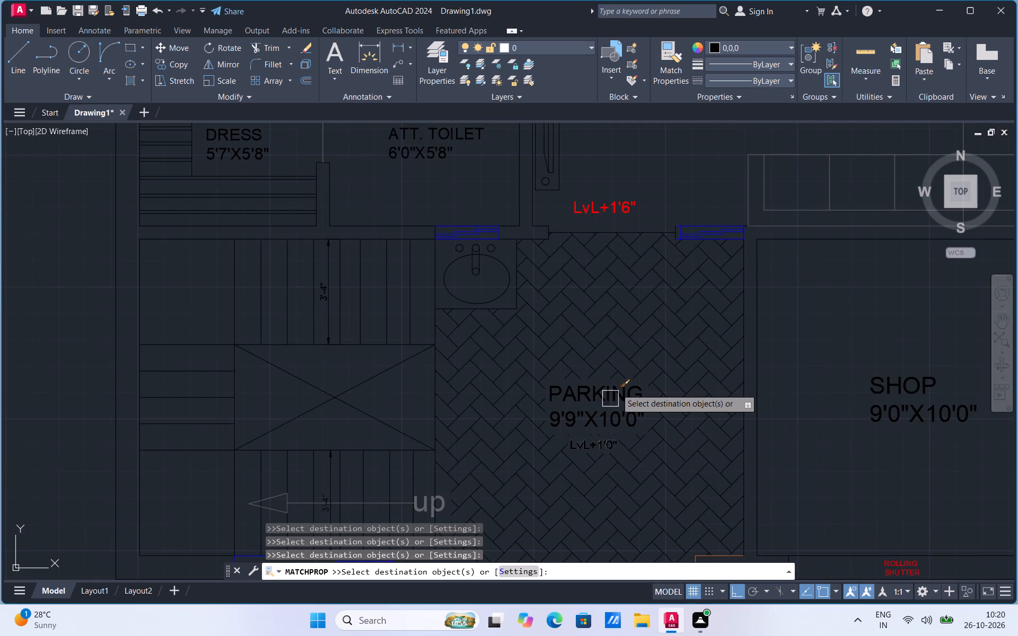
Apply the black properties to the two orange wall-end lines between the parking entrance and the shop, and finish matching.
{"action": "scroll", "coordinate": [626, 350], "scroll_direction": "down", "scroll_amount": 2}
{"action": "scroll", "coordinate": [629, 433], "scroll_direction": "up", "scroll_amount": 2}
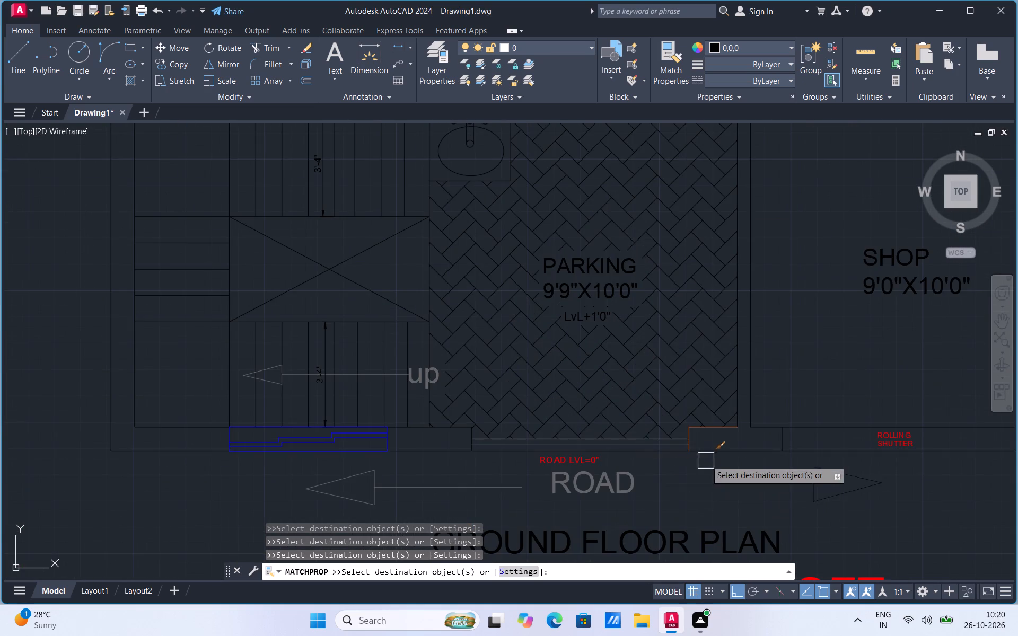
{"action": "scroll", "coordinate": [698, 435], "scroll_direction": "up", "scroll_amount": 3}
{"action": "left_click", "coordinate": [660, 431]}
{"action": "left_click", "coordinate": [669, 413]}
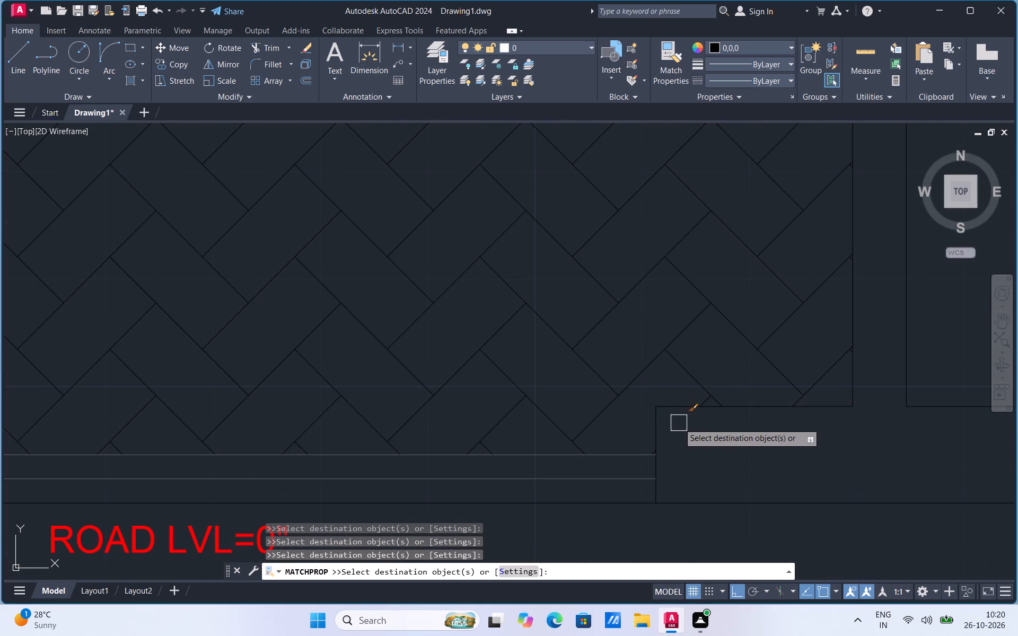
{"action": "scroll", "coordinate": [679, 423], "scroll_direction": "down", "scroll_amount": 5}
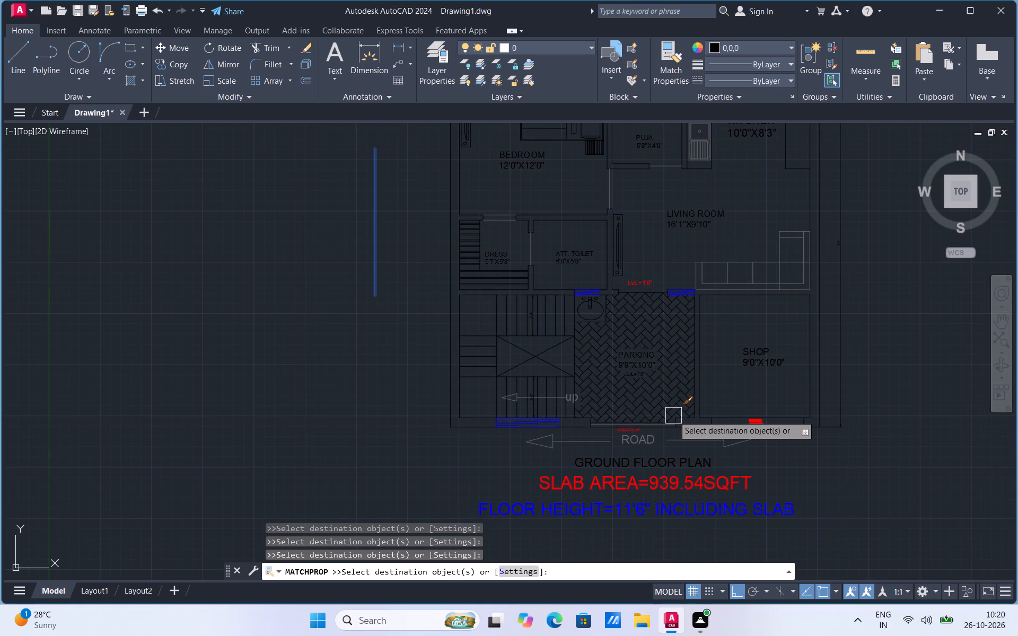
{"action": "scroll", "coordinate": [605, 385], "scroll_direction": "down", "scroll_amount": 2}
{"action": "scroll", "coordinate": [719, 342], "scroll_direction": "up", "scroll_amount": 1}
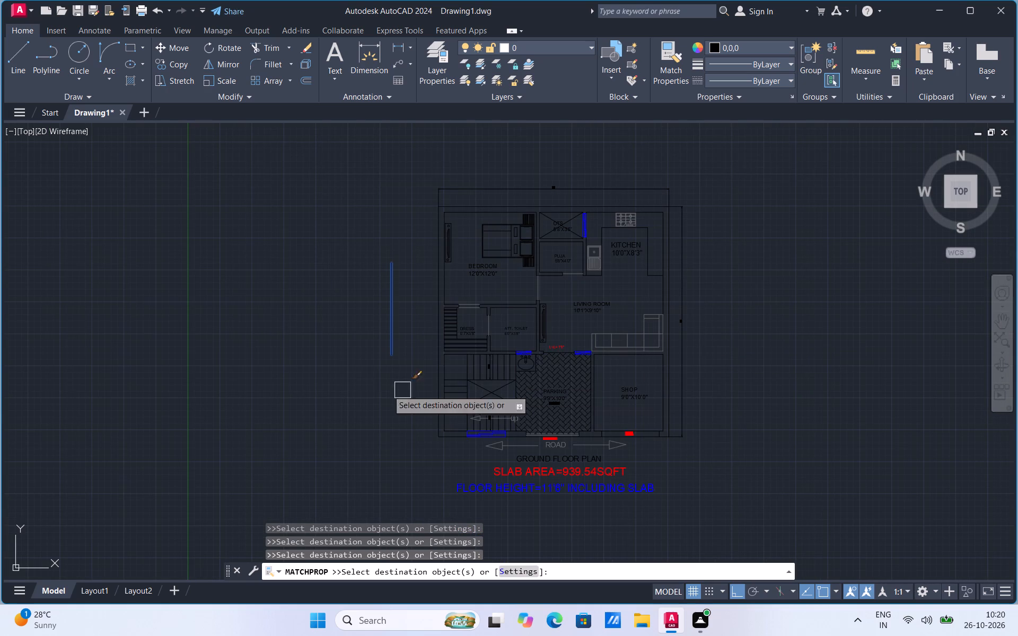
{"action": "key", "text": "Escape"}
{"action": "key", "text": "Escape"}
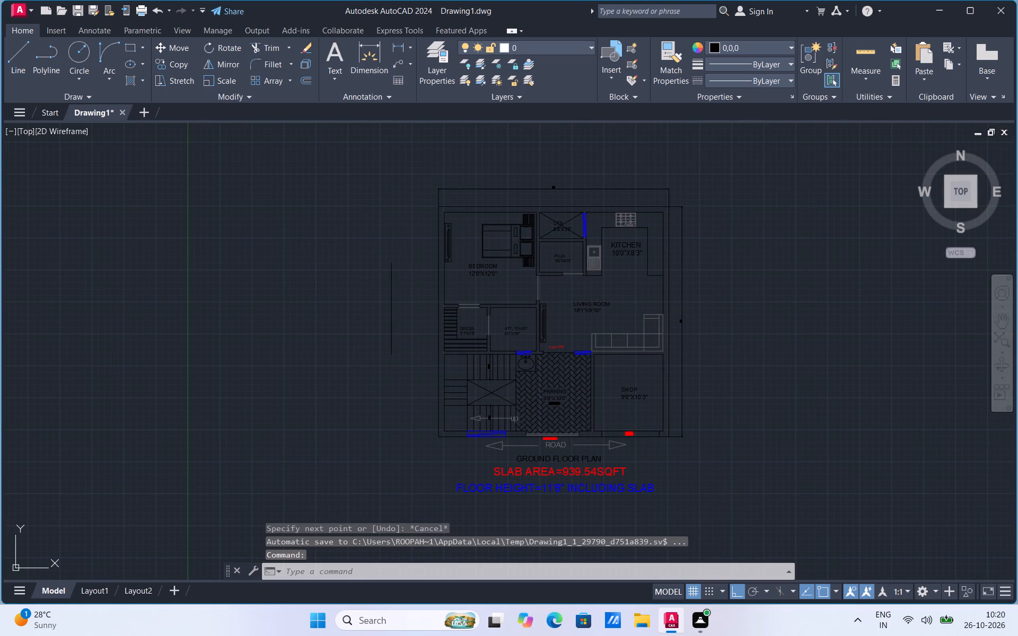
Delete the black vertical sample line beside the floor plan.
{"action": "left_click", "coordinate": [389, 285]}
{"action": "key", "text": "Delete"}
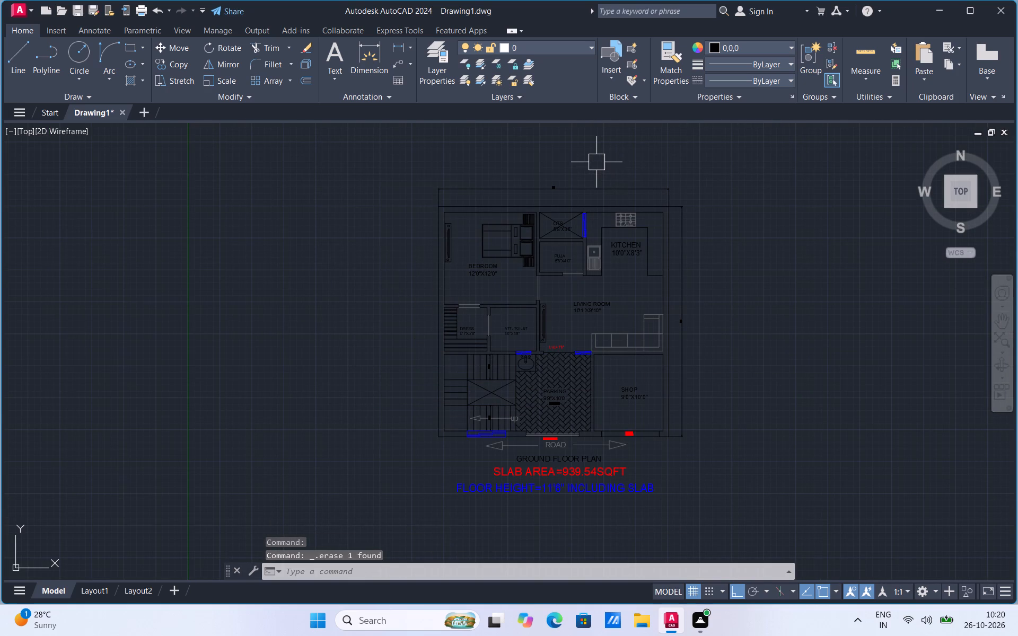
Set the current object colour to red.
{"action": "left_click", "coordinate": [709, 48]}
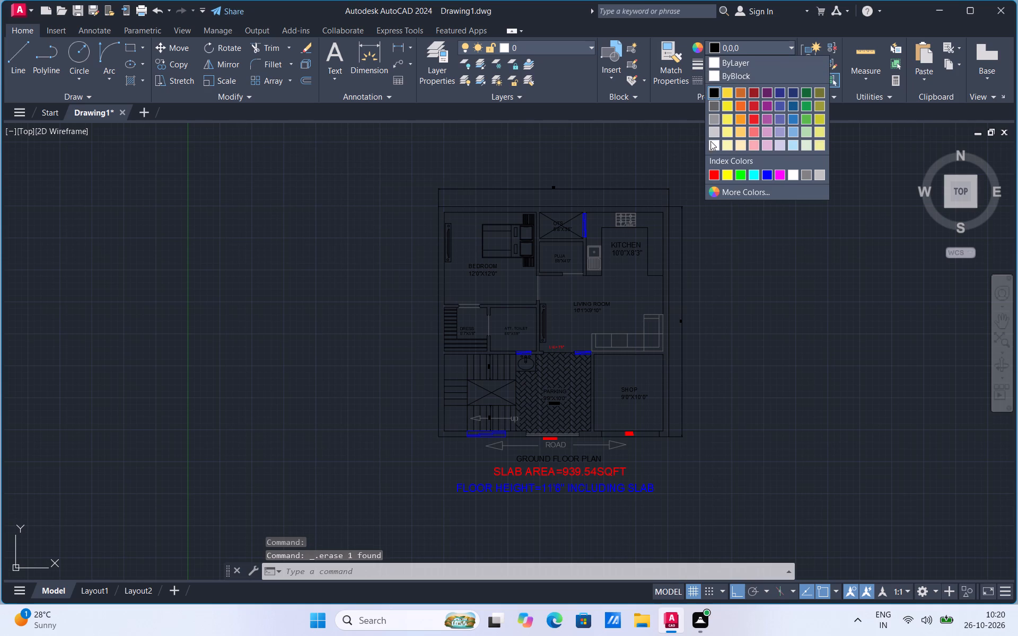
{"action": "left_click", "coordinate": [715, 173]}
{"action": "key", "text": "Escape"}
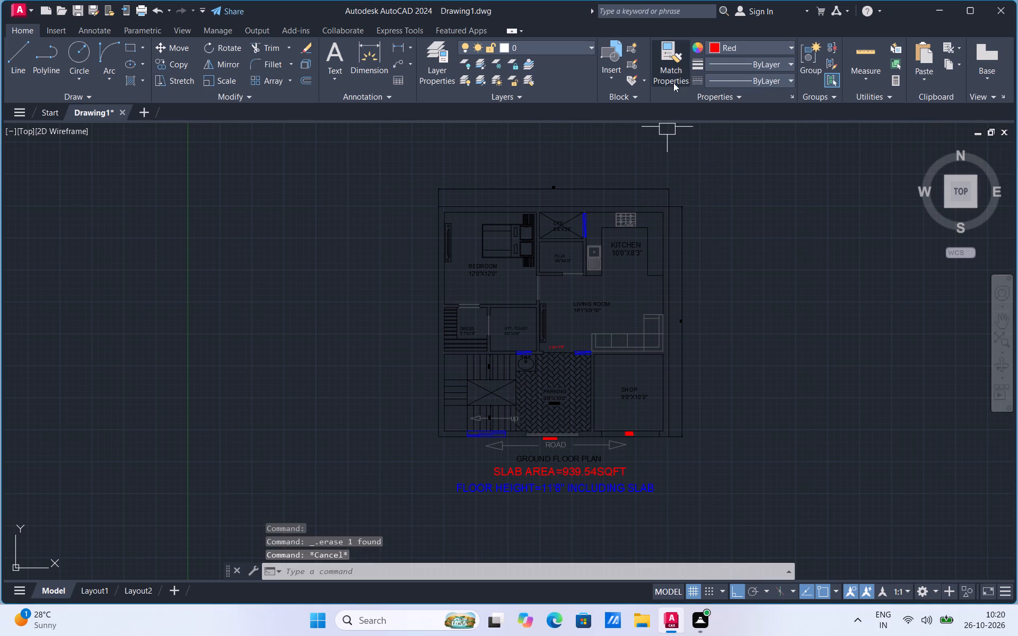
Match the red properties of the LvL+1'6" text onto the parking's LvL+1'0" text.
{"action": "left_click", "coordinate": [672, 58]}
{"action": "scroll", "coordinate": [543, 409], "scroll_direction": "up", "scroll_amount": 4}
{"action": "scroll", "coordinate": [546, 381], "scroll_direction": "down", "scroll_amount": 2}
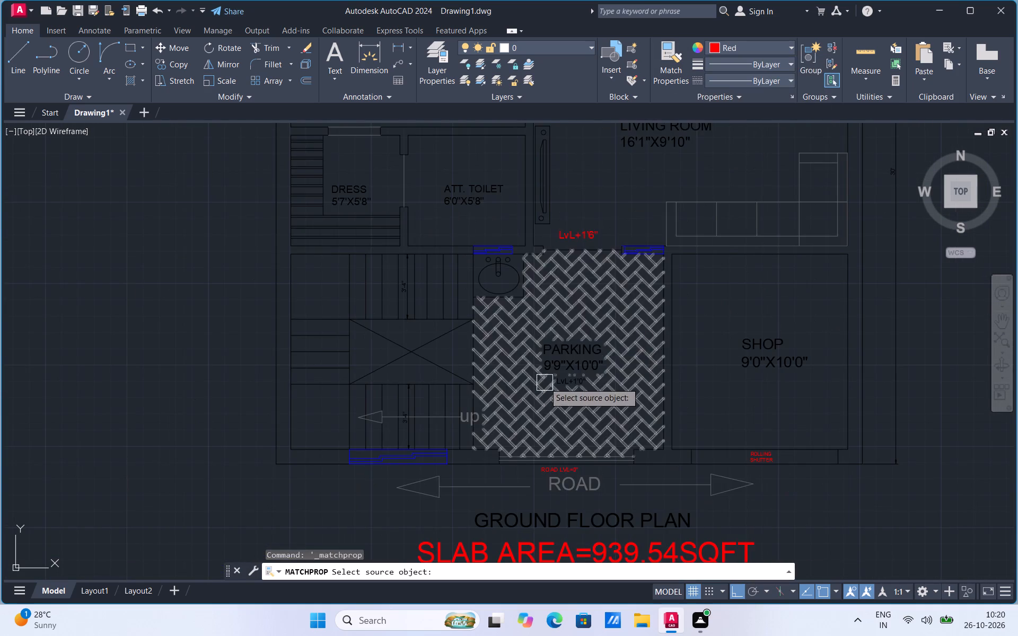
{"action": "scroll", "coordinate": [576, 211], "scroll_direction": "up", "scroll_amount": 1}
{"action": "left_click", "coordinate": [576, 240]}
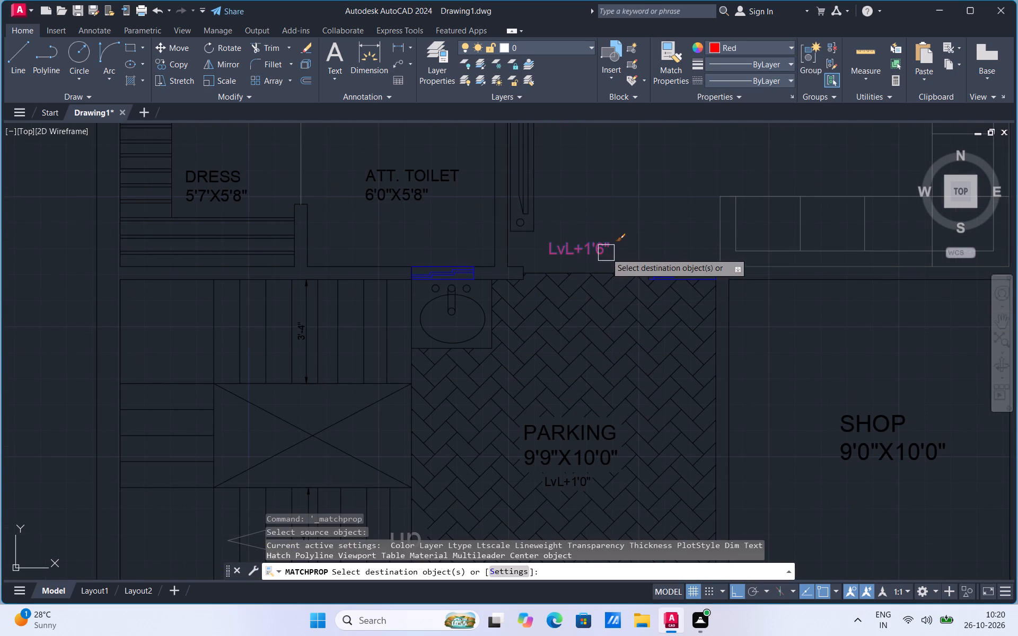
{"action": "scroll", "coordinate": [571, 470], "scroll_direction": "up", "scroll_amount": 1}
{"action": "left_click", "coordinate": [568, 482]}
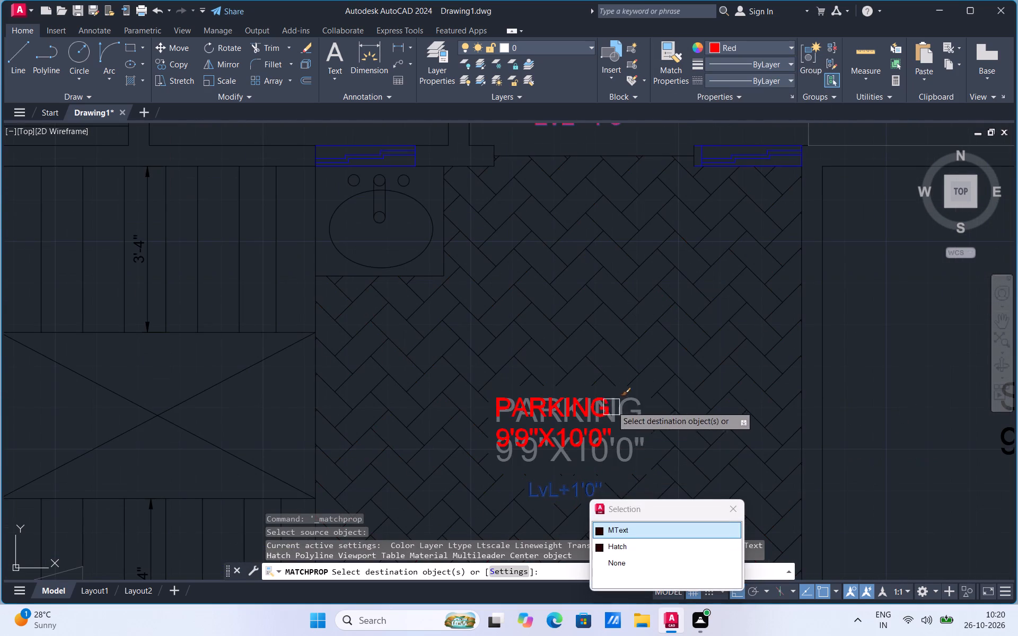
{"action": "left_click", "coordinate": [557, 479]}
{"action": "scroll", "coordinate": [599, 410], "scroll_direction": "down", "scroll_amount": 2}
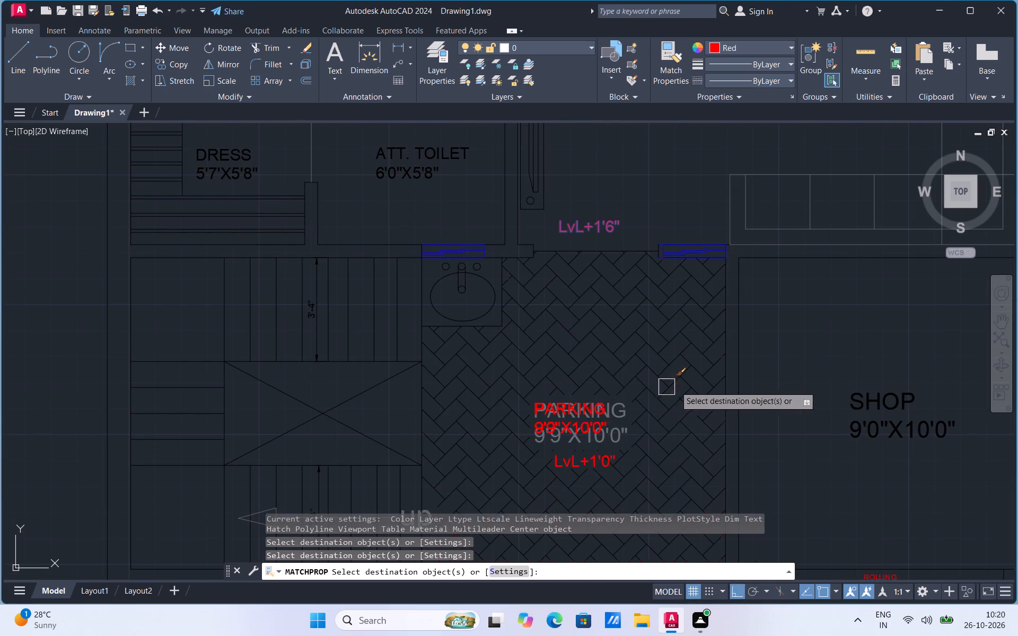
{"action": "scroll", "coordinate": [662, 419], "scroll_direction": "down", "scroll_amount": 2}
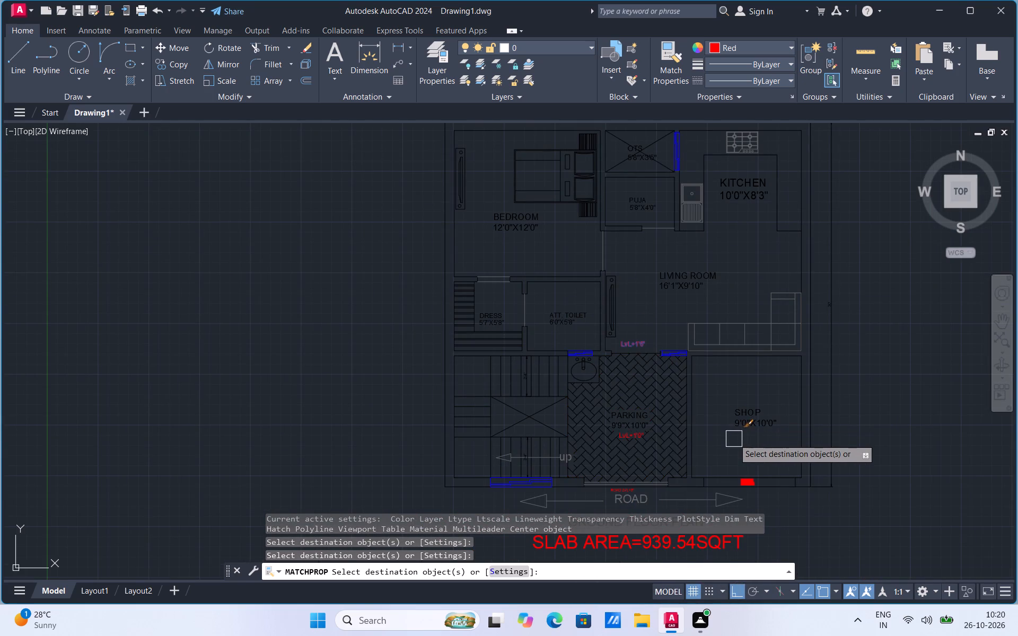
{"action": "scroll", "coordinate": [734, 439], "scroll_direction": "up", "scroll_amount": 1}
{"action": "key", "text": "Escape"}
{"action": "scroll", "coordinate": [592, 454], "scroll_direction": "down", "scroll_amount": 1}
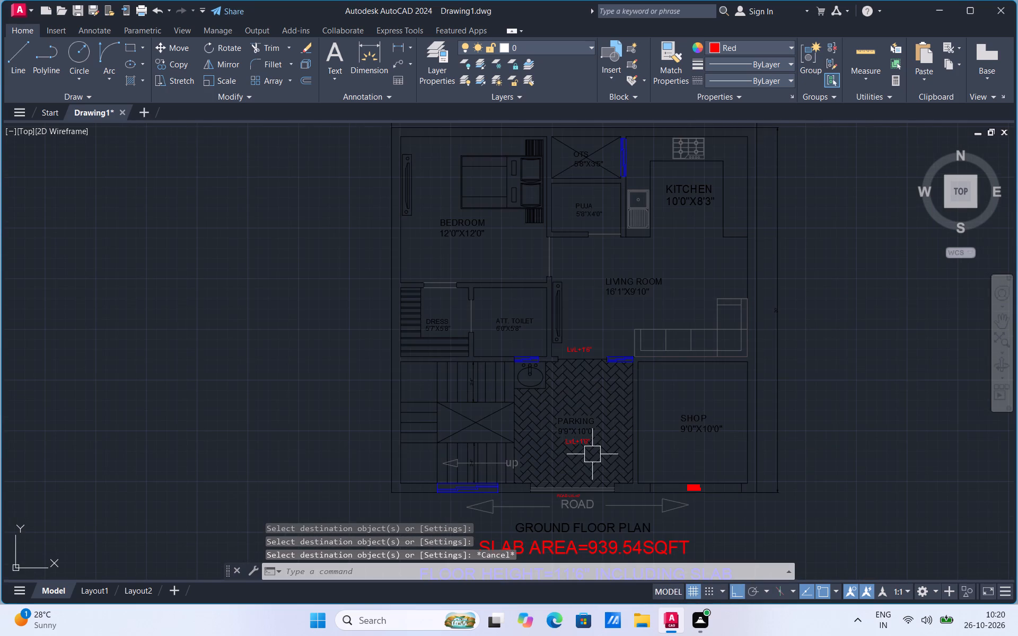
Set the current object colour to grey 99,100,102.
{"action": "left_click", "coordinate": [717, 49]}
{"action": "left_click", "coordinate": [715, 105]}
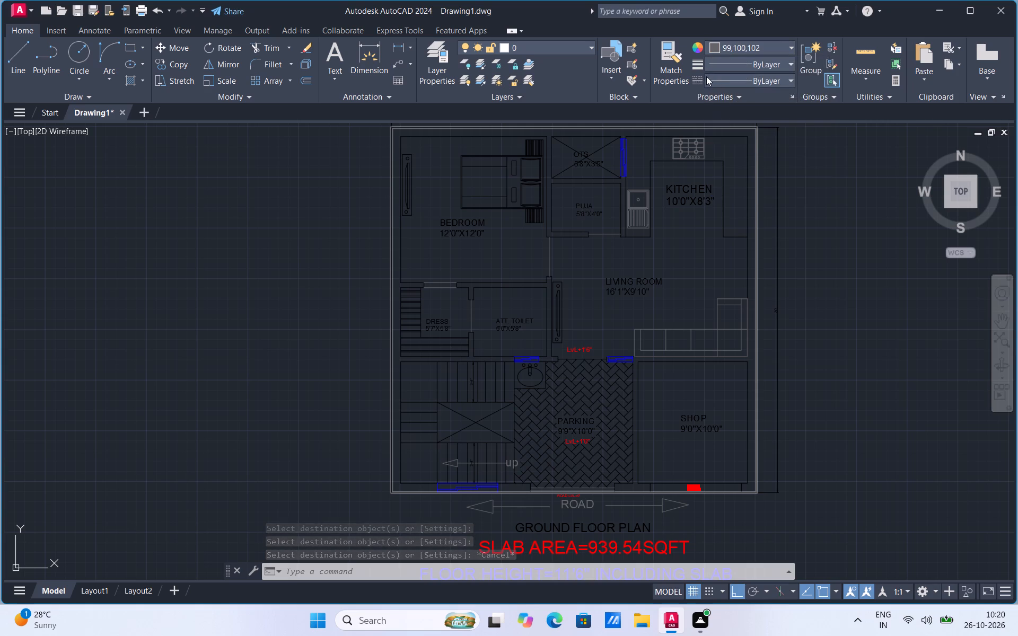
{"action": "key", "text": "Escape"}
Match the grey properties of the living room sofa onto the bed group in the bedroom.
{"action": "left_click", "coordinate": [674, 77]}
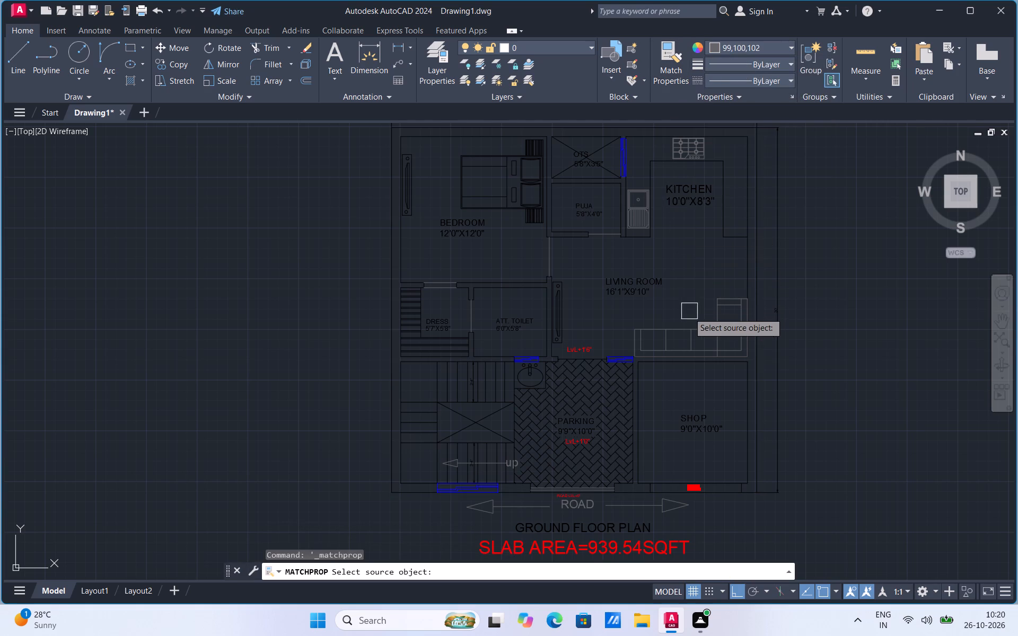
{"action": "left_click", "coordinate": [680, 329]}
{"action": "left_click", "coordinate": [466, 195]}
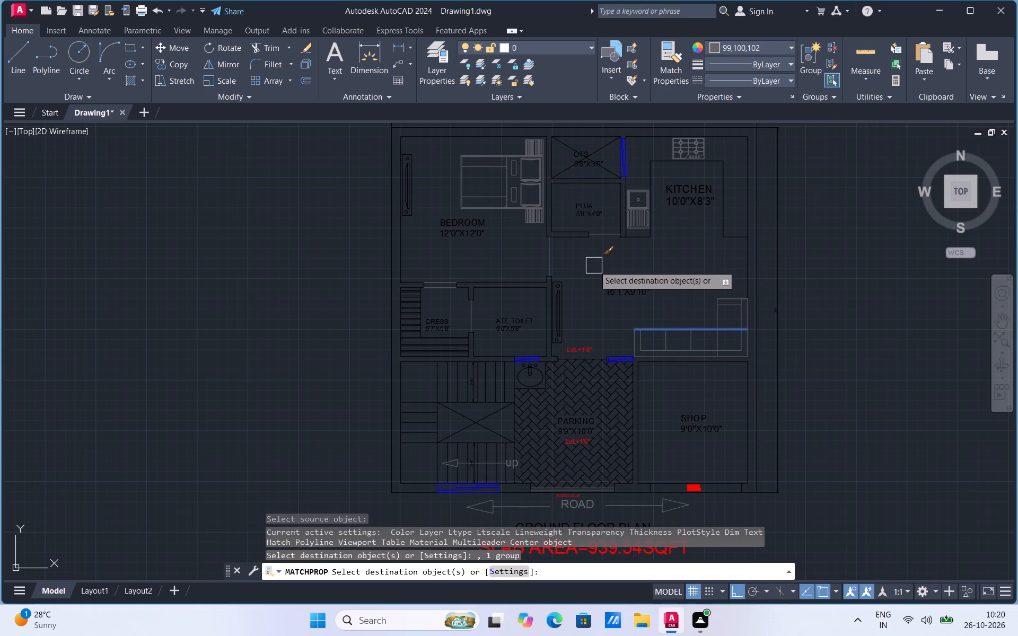
{"action": "scroll", "coordinate": [594, 266], "scroll_direction": "up", "scroll_amount": 1}
{"action": "scroll", "coordinate": [628, 305], "scroll_direction": "down", "scroll_amount": 1}
{"action": "key", "text": "Escape"}
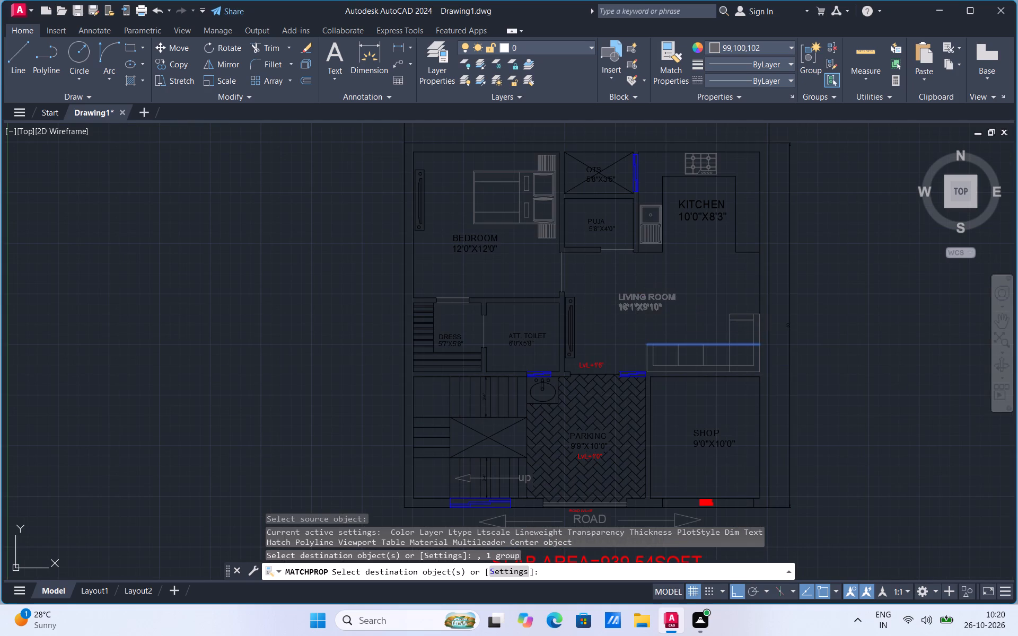
Examine the recoloured ground floor plan and its title texts for objects with remaining wrong colours.
{"action": "scroll", "coordinate": [610, 261], "scroll_direction": "down", "scroll_amount": 1}
{"action": "scroll", "coordinate": [605, 408], "scroll_direction": "up", "scroll_amount": 1}
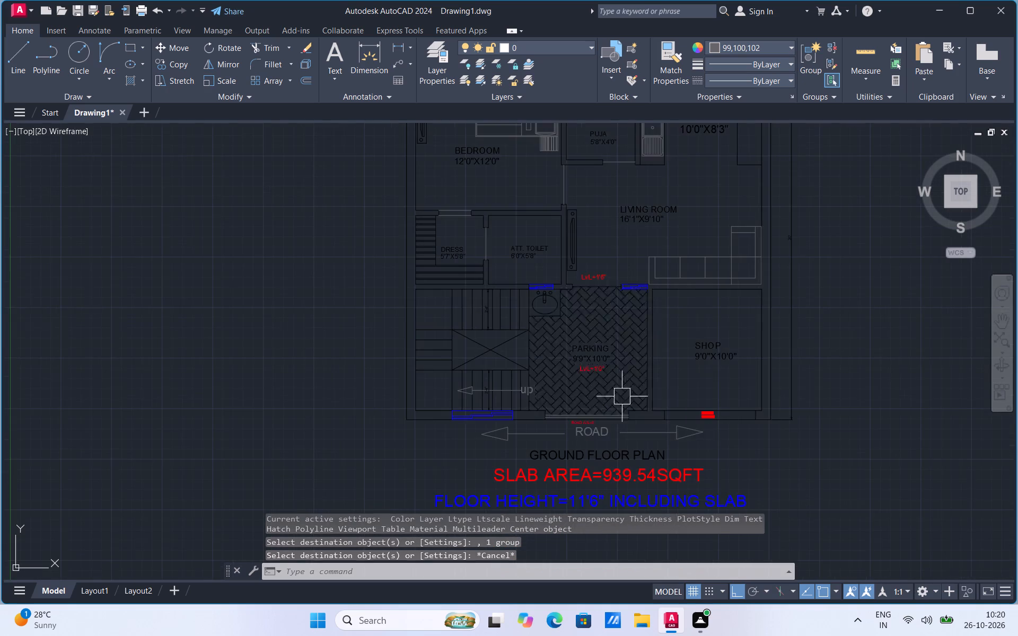
{"action": "scroll", "coordinate": [594, 409], "scroll_direction": "up", "scroll_amount": 1}
{"action": "scroll", "coordinate": [639, 428], "scroll_direction": "up", "scroll_amount": 1}
{"action": "scroll", "coordinate": [451, 480], "scroll_direction": "down", "scroll_amount": 2}
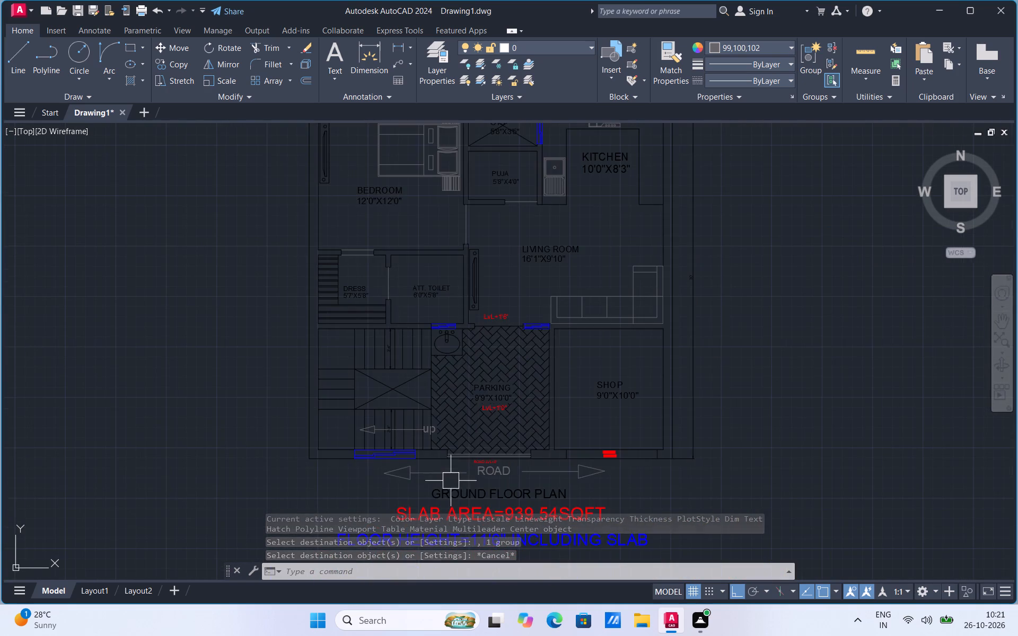
{"action": "scroll", "coordinate": [521, 464], "scroll_direction": "down", "scroll_amount": 1}
{"action": "scroll", "coordinate": [437, 350], "scroll_direction": "up", "scroll_amount": 1}
{"action": "scroll", "coordinate": [582, 340], "scroll_direction": "down", "scroll_amount": 1}
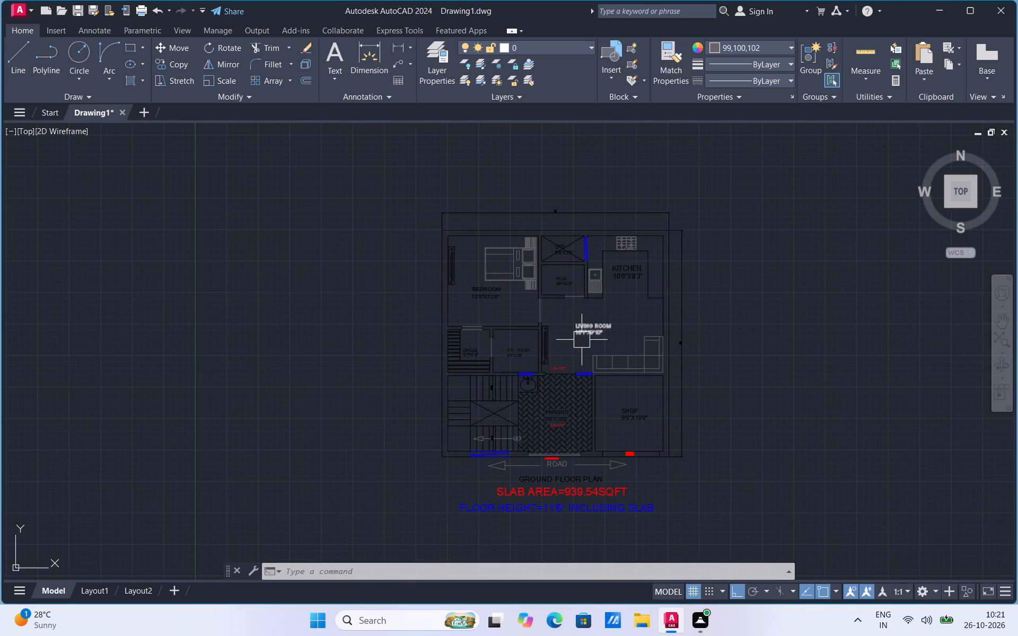
{"action": "scroll", "coordinate": [592, 467], "scroll_direction": "up", "scroll_amount": 2}
{"action": "scroll", "coordinate": [607, 450], "scroll_direction": "down", "scroll_amount": 1}
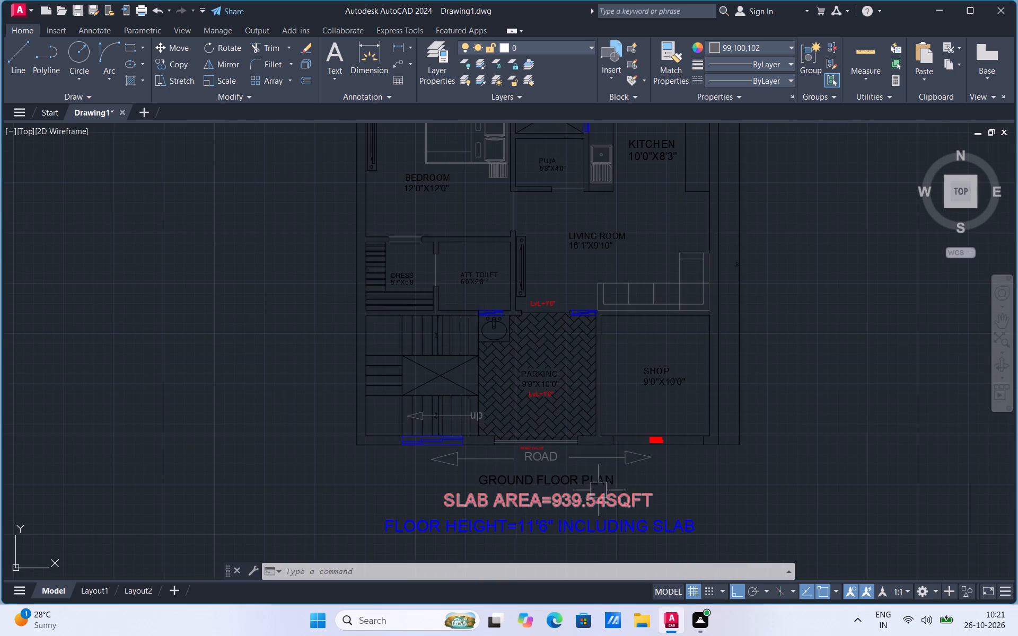
{"action": "scroll", "coordinate": [565, 422], "scroll_direction": "down", "scroll_amount": 1}
{"action": "scroll", "coordinate": [574, 476], "scroll_direction": "up", "scroll_amount": 1}
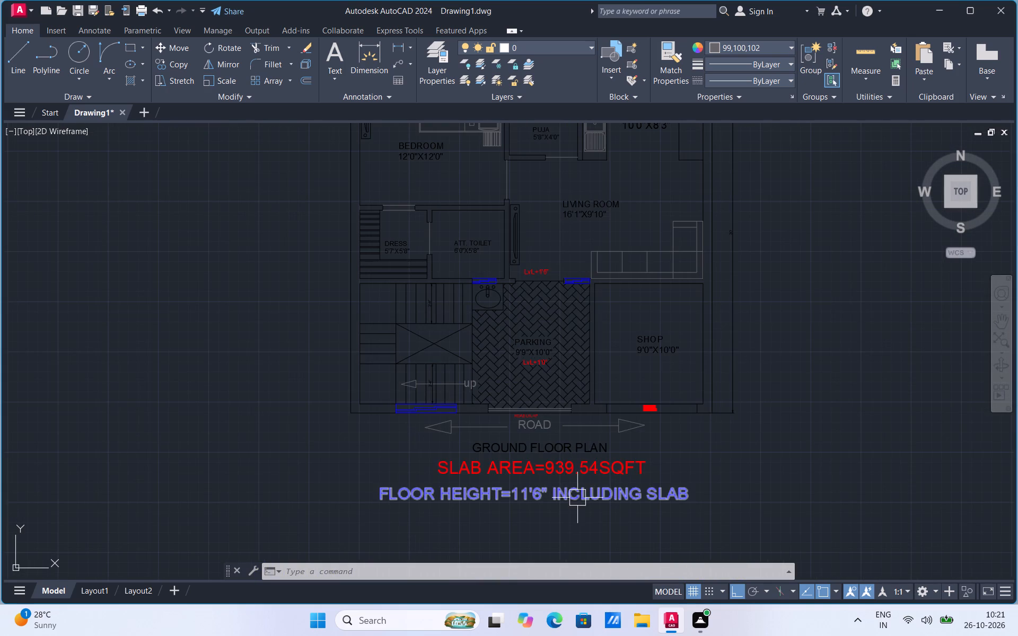
{"action": "scroll", "coordinate": [577, 498], "scroll_direction": "down", "scroll_amount": 1}
{"action": "scroll", "coordinate": [611, 283], "scroll_direction": "up", "scroll_amount": 1}
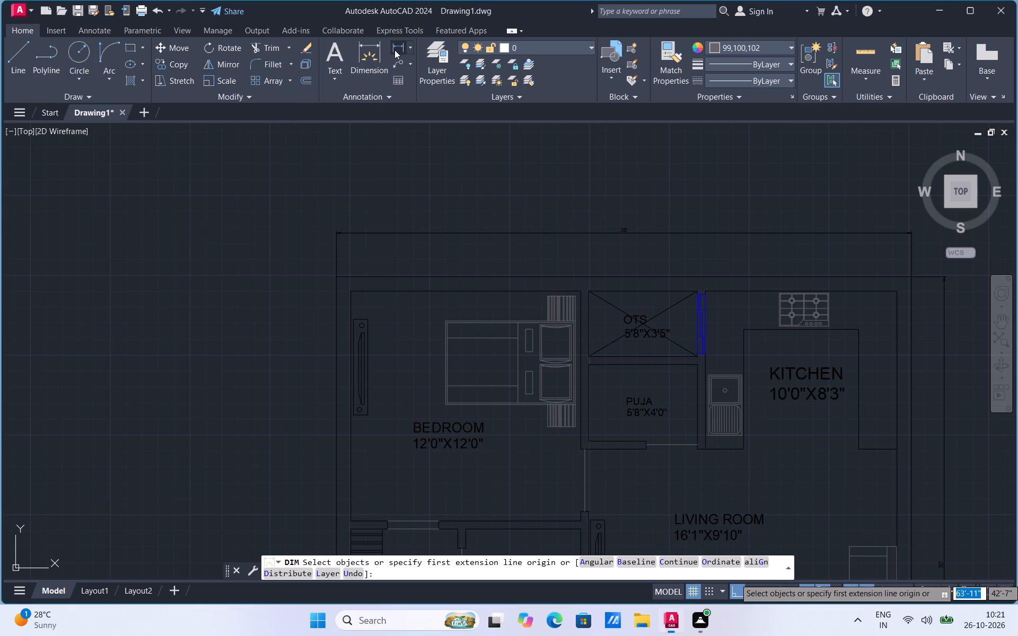
Dimension the bedroom's inner width between its side walls, placing the dimension line just inside the upper wall.
{"action": "scroll", "coordinate": [365, 315], "scroll_direction": "up", "scroll_amount": 2}
{"action": "left_click", "coordinate": [326, 250]}
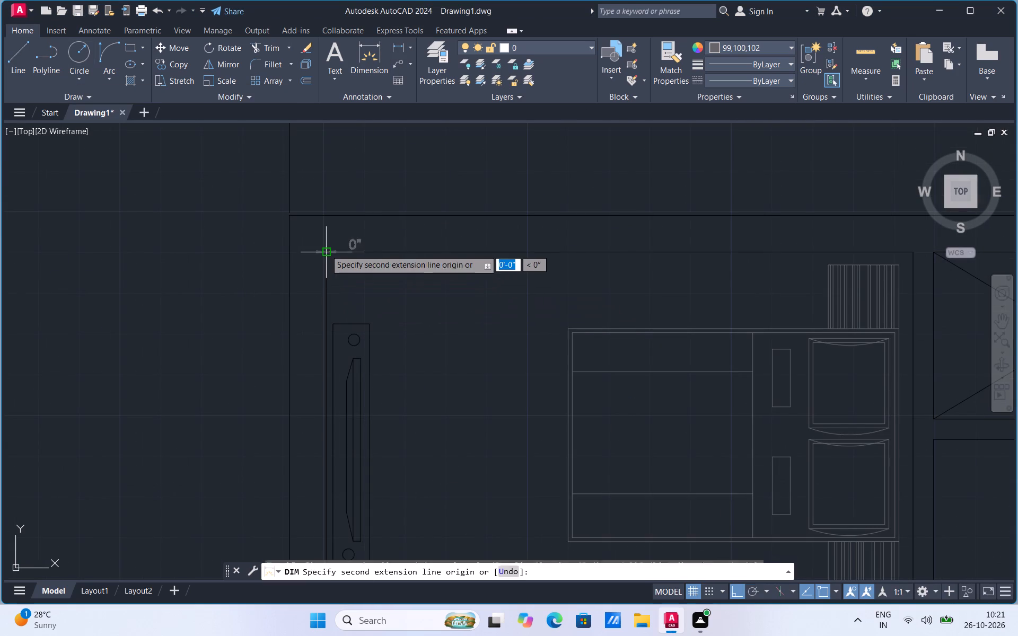
{"action": "left_click", "coordinate": [917, 253]}
{"action": "left_click", "coordinate": [866, 281]}
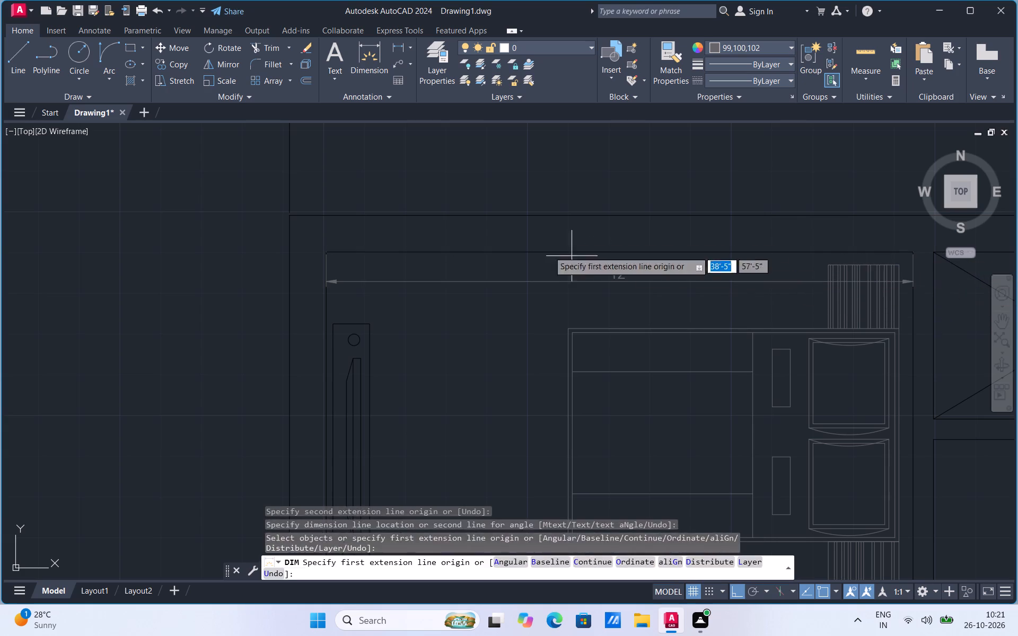
Add a linear dimension for the bedroom's inner length along its left wall, placing the dimension line just inside the room.
{"action": "left_click", "coordinate": [402, 49]}
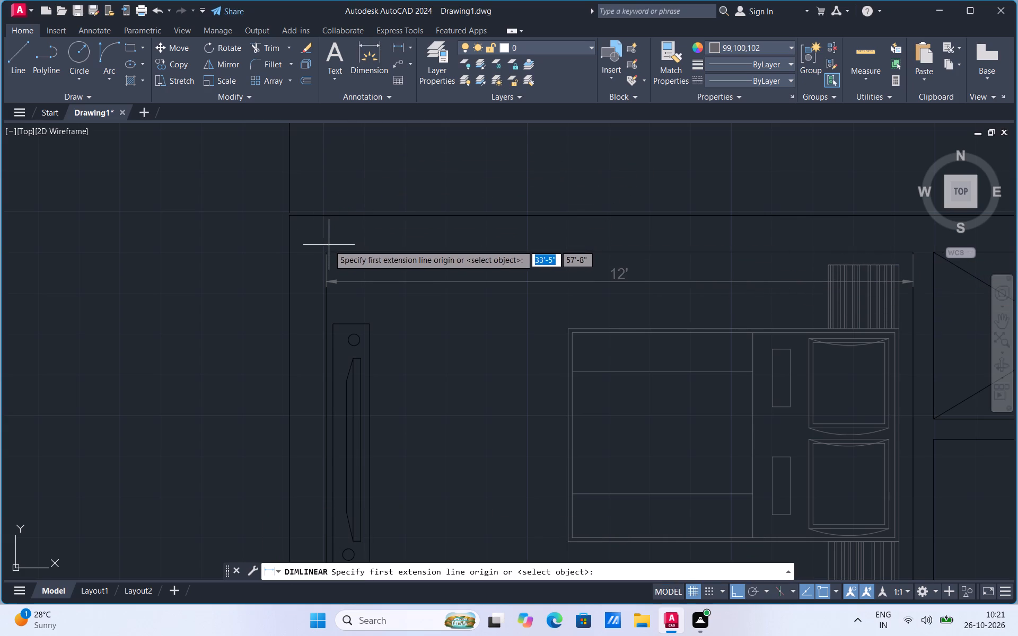
{"action": "left_click", "coordinate": [326, 250]}
{"action": "scroll", "coordinate": [387, 208], "scroll_direction": "down", "scroll_amount": 1}
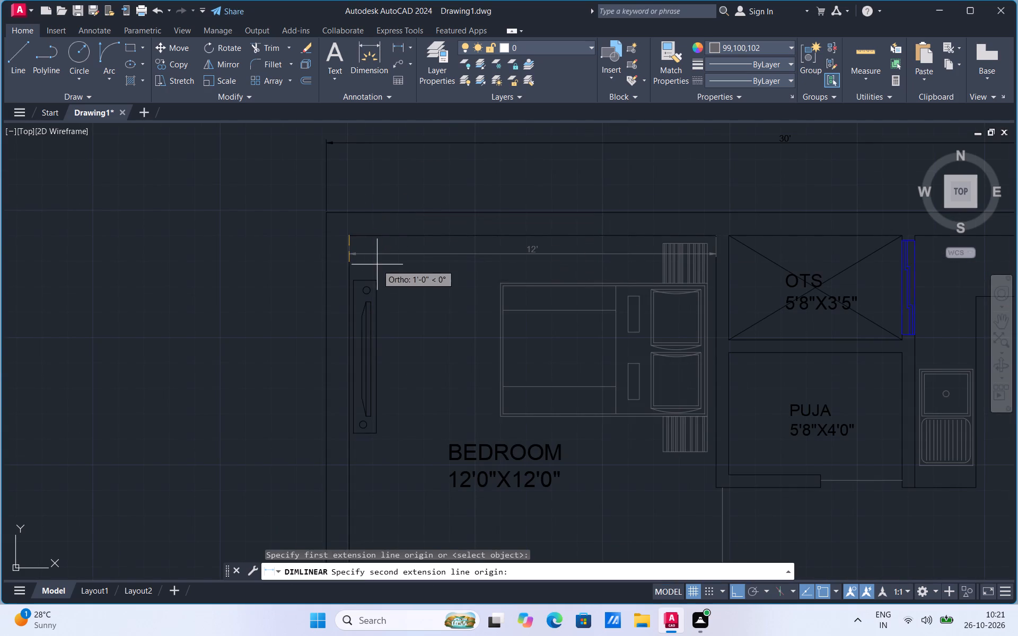
{"action": "scroll", "coordinate": [379, 257], "scroll_direction": "down", "scroll_amount": 2}
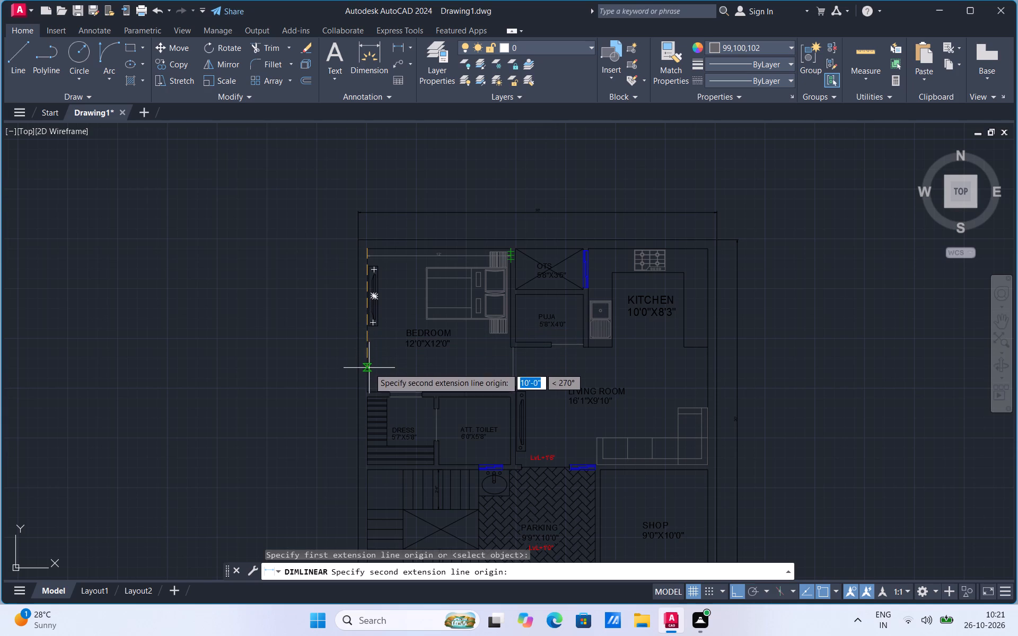
{"action": "scroll", "coordinate": [370, 385], "scroll_direction": "up", "scroll_amount": 3}
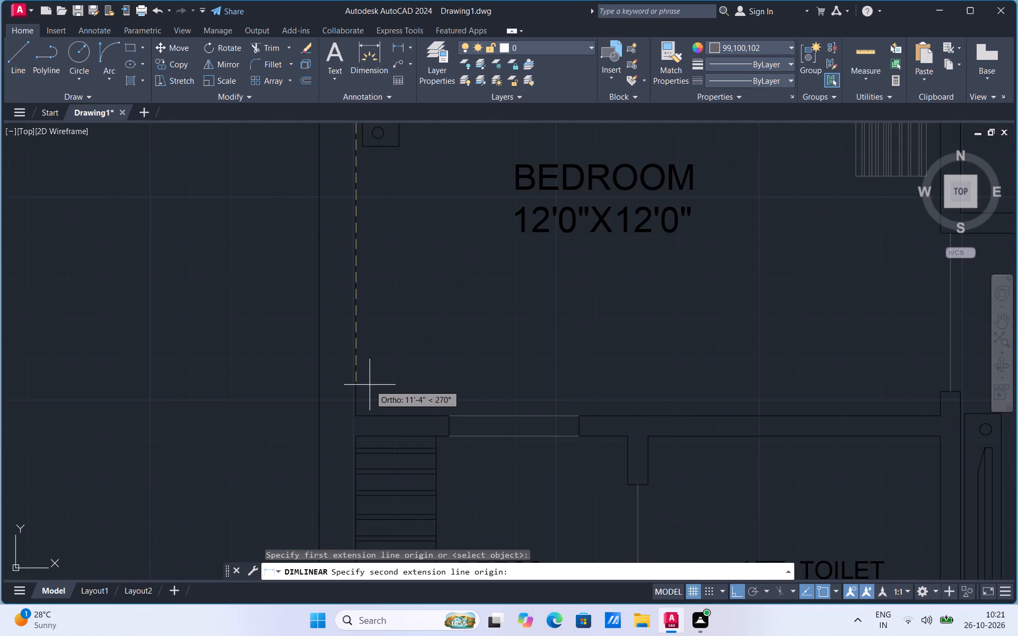
{"action": "left_click", "coordinate": [357, 419]}
{"action": "left_click", "coordinate": [406, 395]}
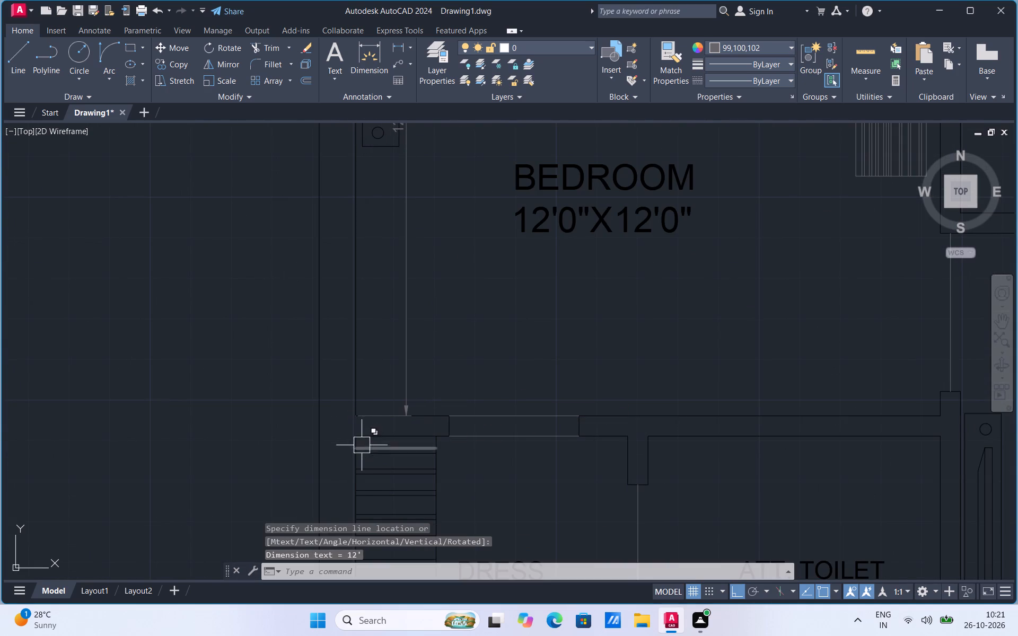
Add a linear dimension for the kitchen's inner width along its upper wall, placing the dimension line below the stove.
{"action": "scroll", "coordinate": [361, 448], "scroll_direction": "down", "scroll_amount": 2}
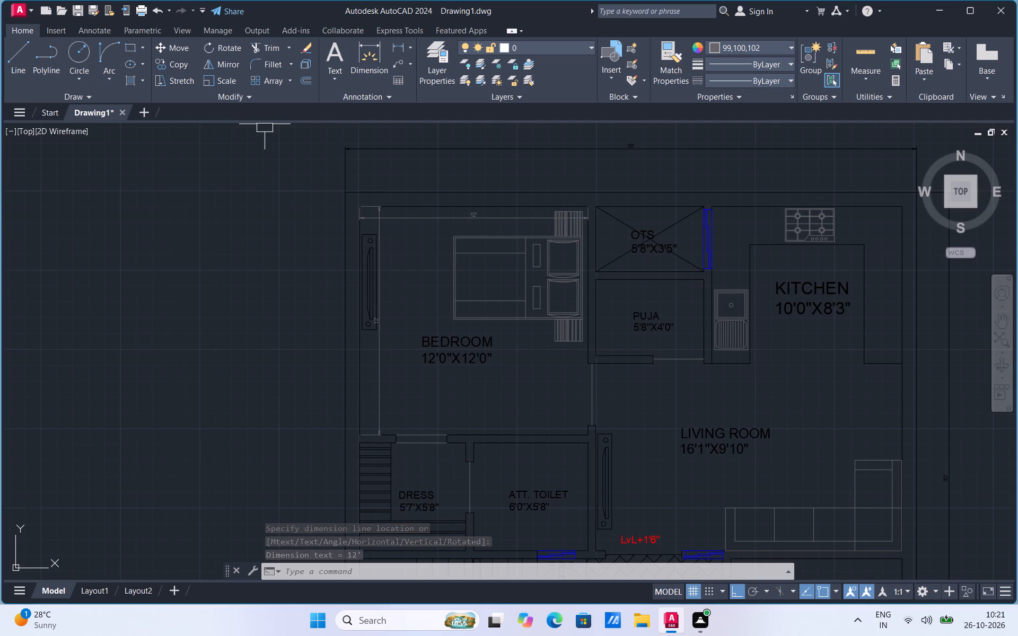
{"action": "scroll", "coordinate": [750, 226], "scroll_direction": "up", "scroll_amount": 1}
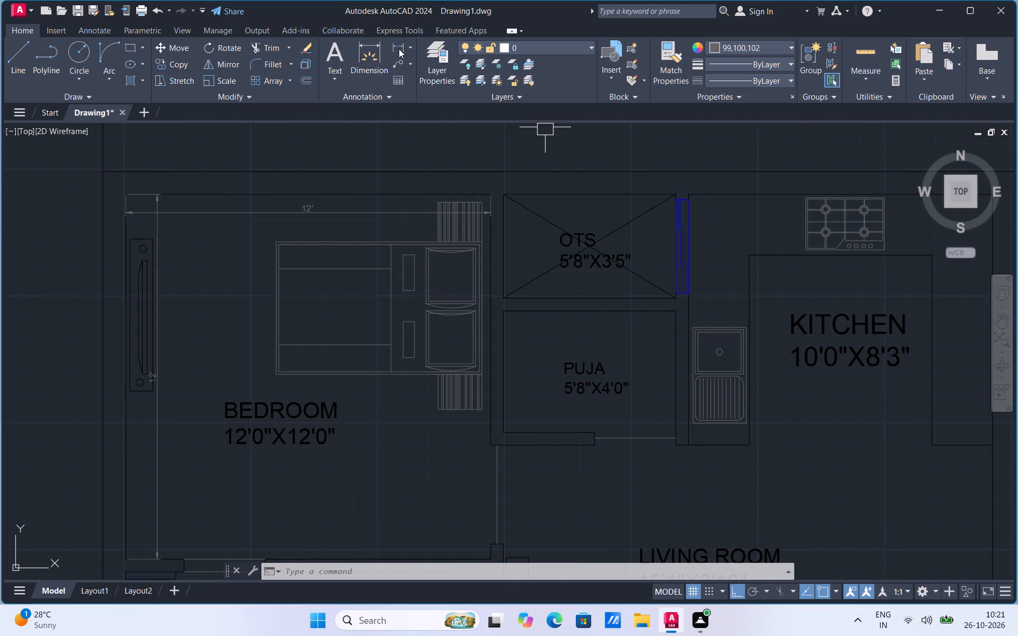
{"action": "left_click", "coordinate": [399, 49]}
{"action": "scroll", "coordinate": [365, 313], "scroll_direction": "down", "scroll_amount": 1}
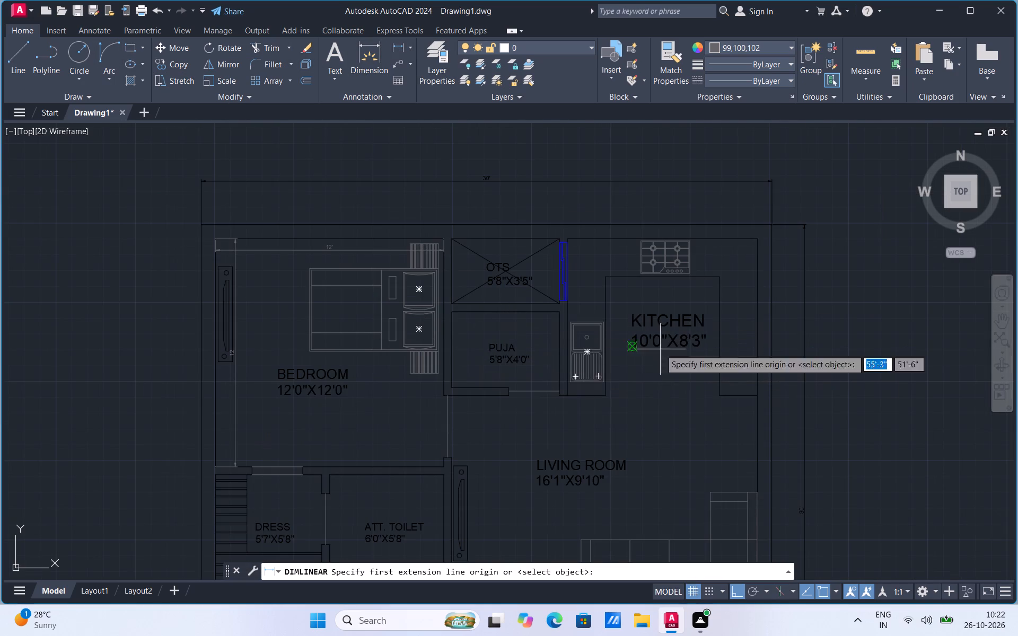
{"action": "scroll", "coordinate": [677, 262], "scroll_direction": "up", "scroll_amount": 1}
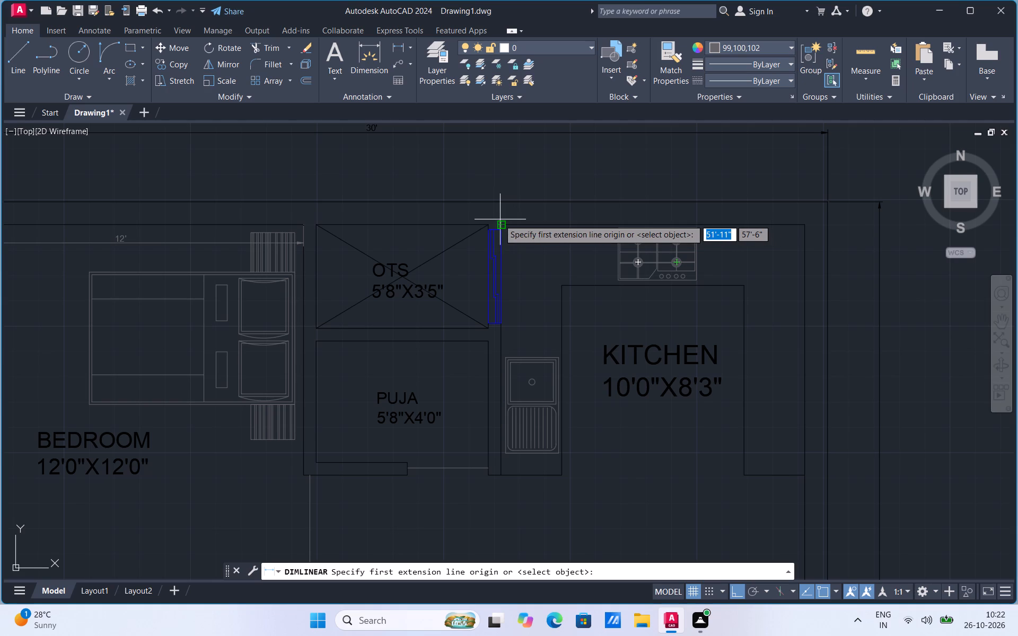
{"action": "scroll", "coordinate": [509, 213], "scroll_direction": "up", "scroll_amount": 3}
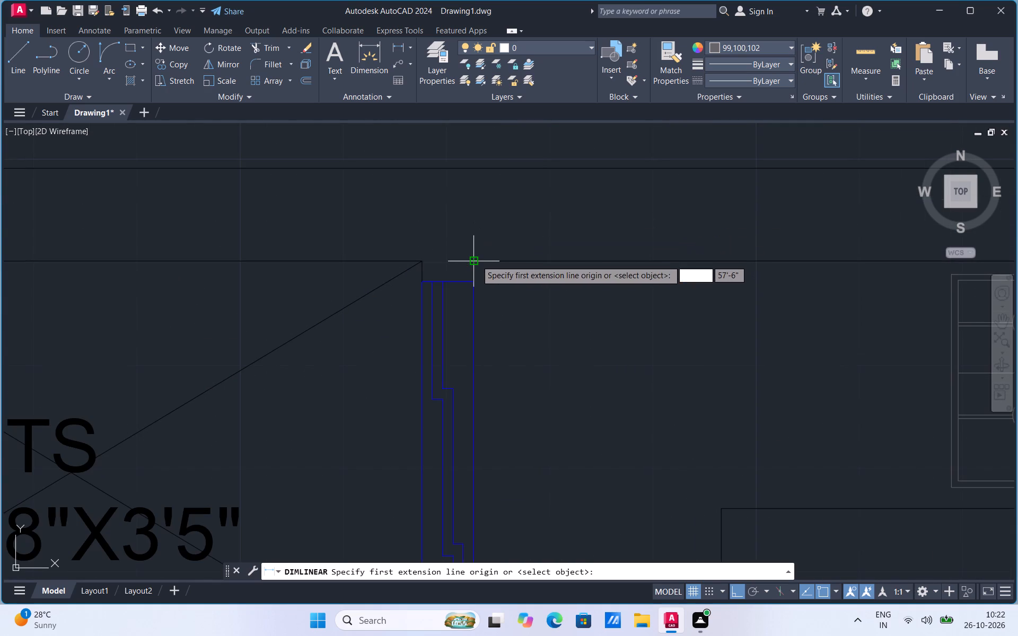
{"action": "left_click", "coordinate": [476, 260]}
{"action": "scroll", "coordinate": [476, 260], "scroll_direction": "down", "scroll_amount": 3}
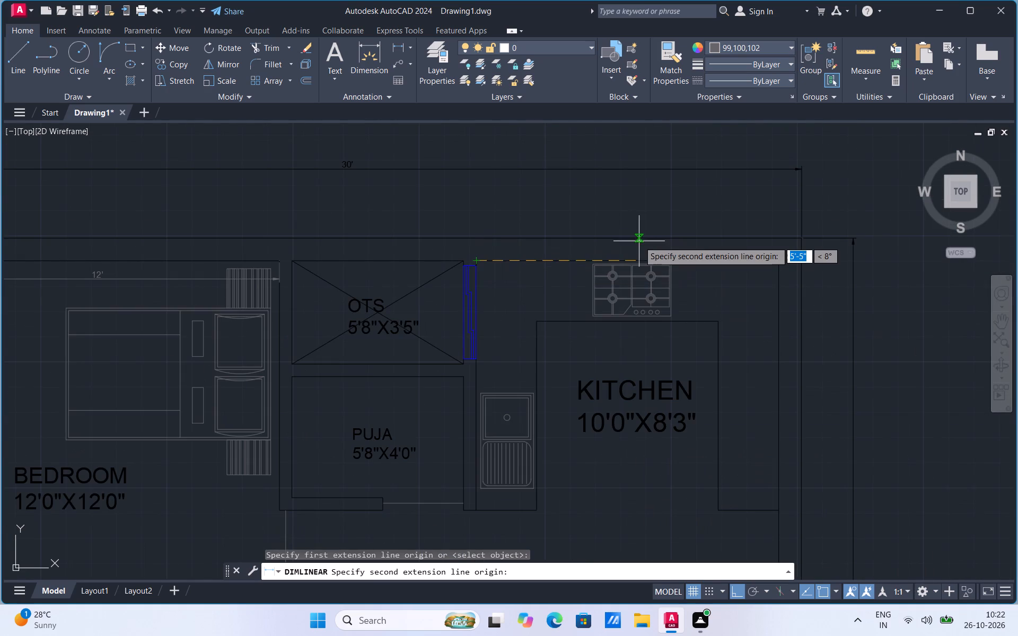
{"action": "scroll", "coordinate": [639, 241], "scroll_direction": "down", "scroll_amount": 2}
{"action": "scroll", "coordinate": [709, 249], "scroll_direction": "up", "scroll_amount": 1}
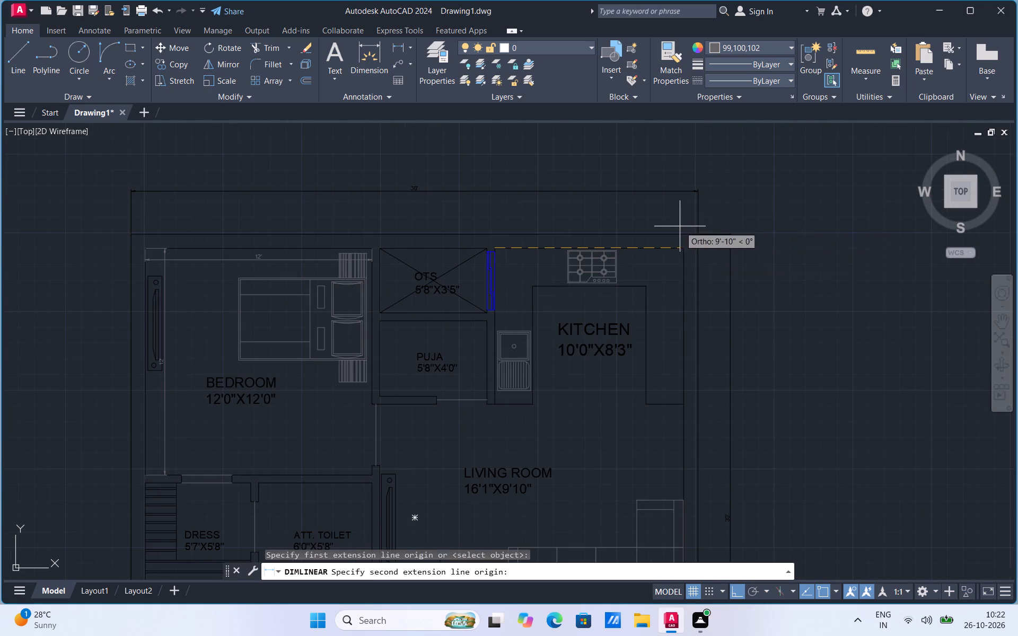
{"action": "scroll", "coordinate": [681, 246], "scroll_direction": "up", "scroll_amount": 2}
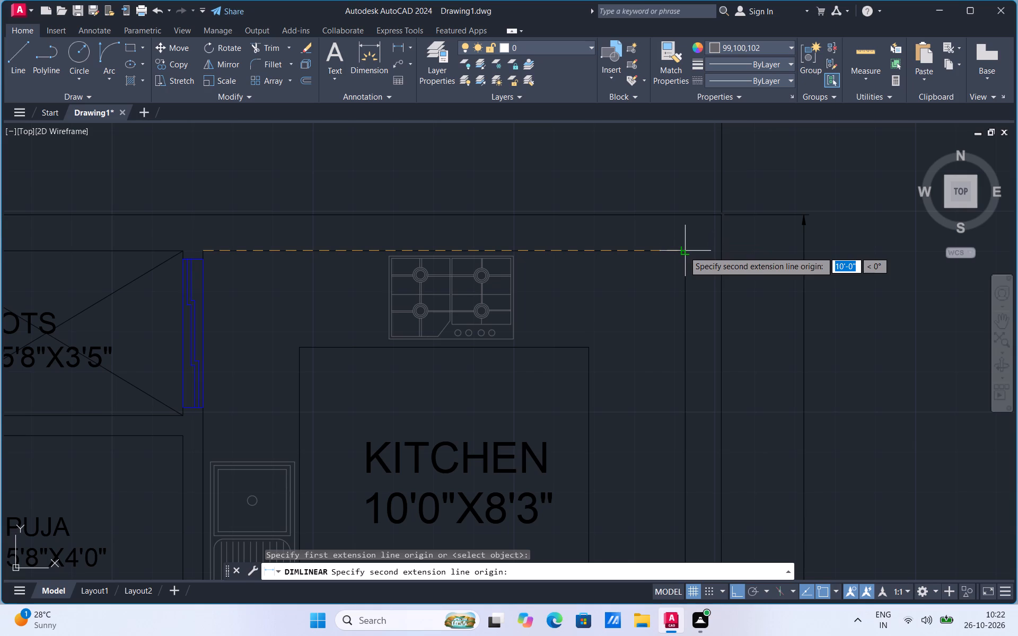
{"action": "left_click", "coordinate": [684, 251]}
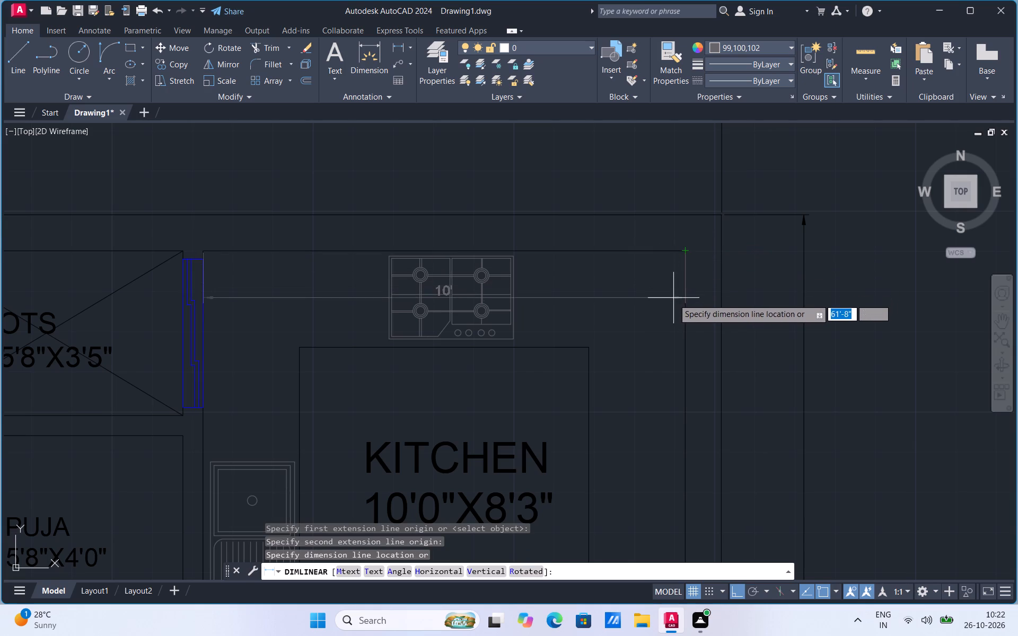
{"action": "left_click", "coordinate": [666, 376]}
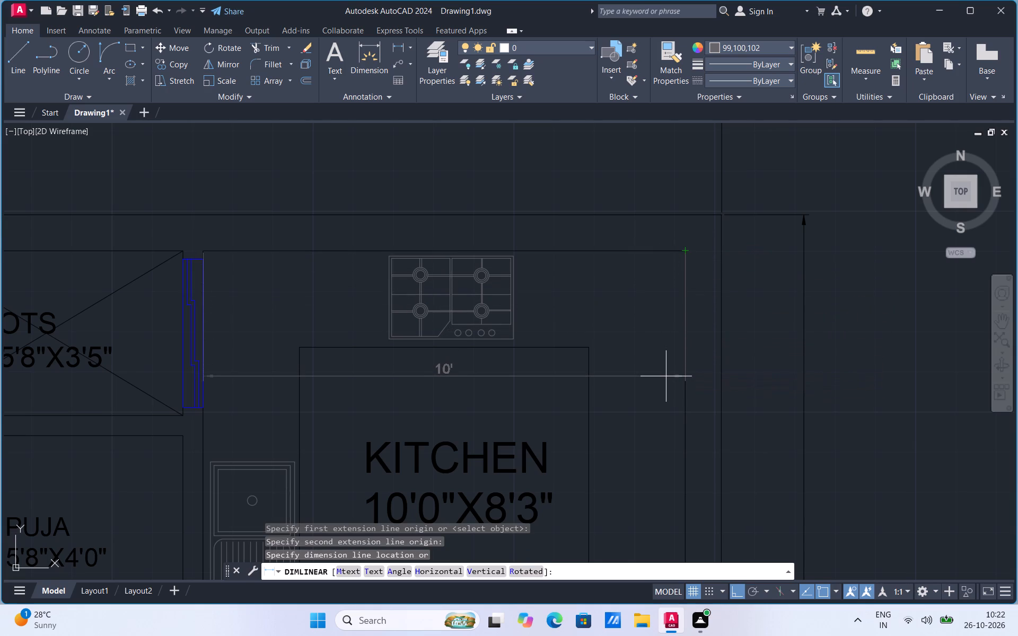
Dimension the kitchen's depth from the right counter's lower end to the upper wall corner, with the line just inside the right wall.
{"action": "scroll", "coordinate": [708, 210], "scroll_direction": "down", "scroll_amount": 2}
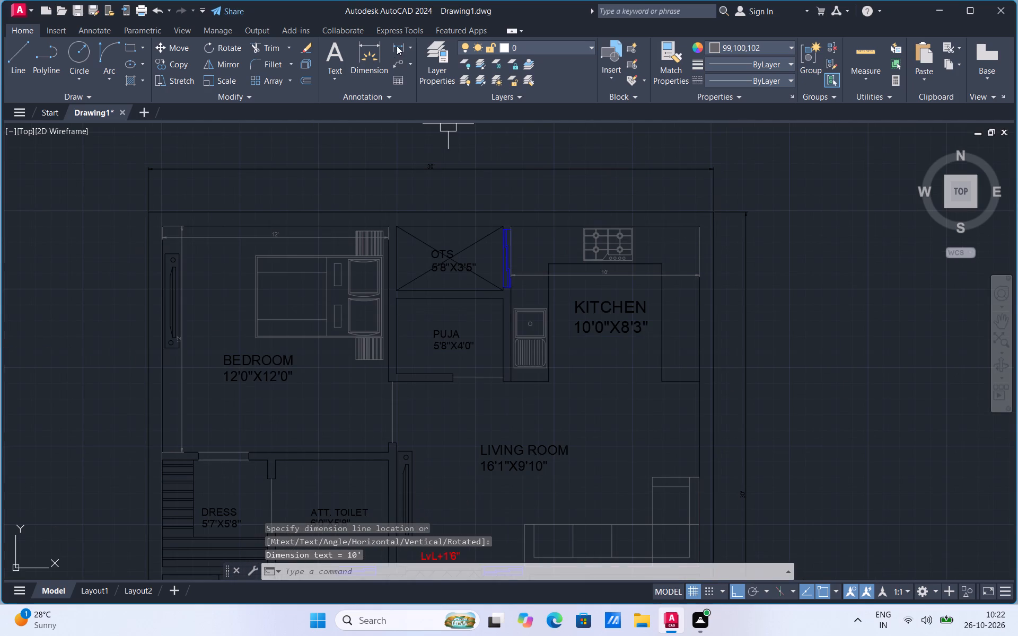
{"action": "left_click", "coordinate": [397, 46]}
{"action": "left_click", "coordinate": [700, 383]}
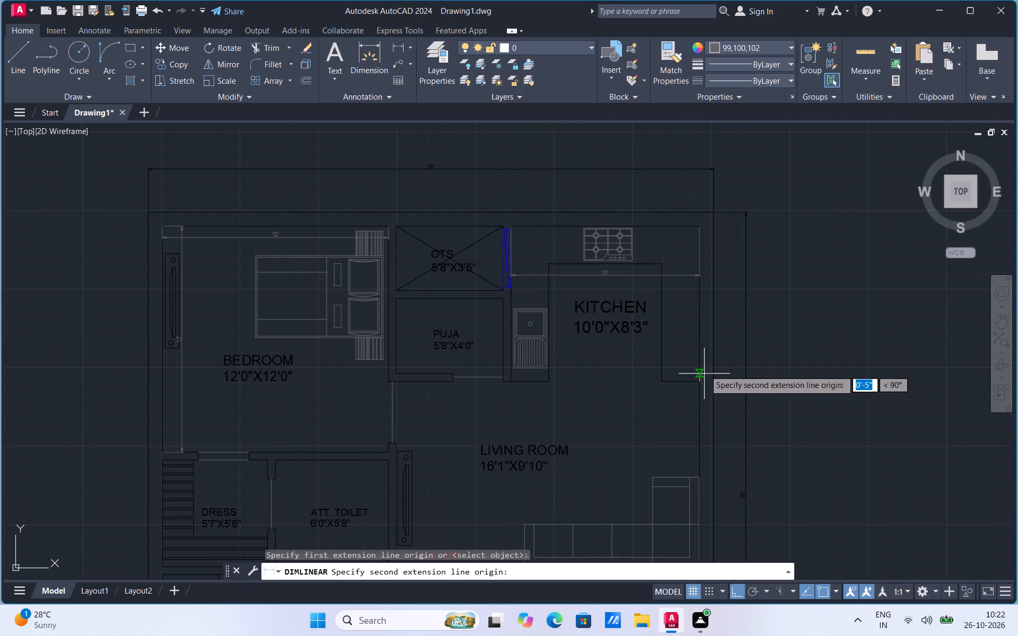
{"action": "left_click", "coordinate": [701, 223]}
{"action": "left_click", "coordinate": [679, 225]}
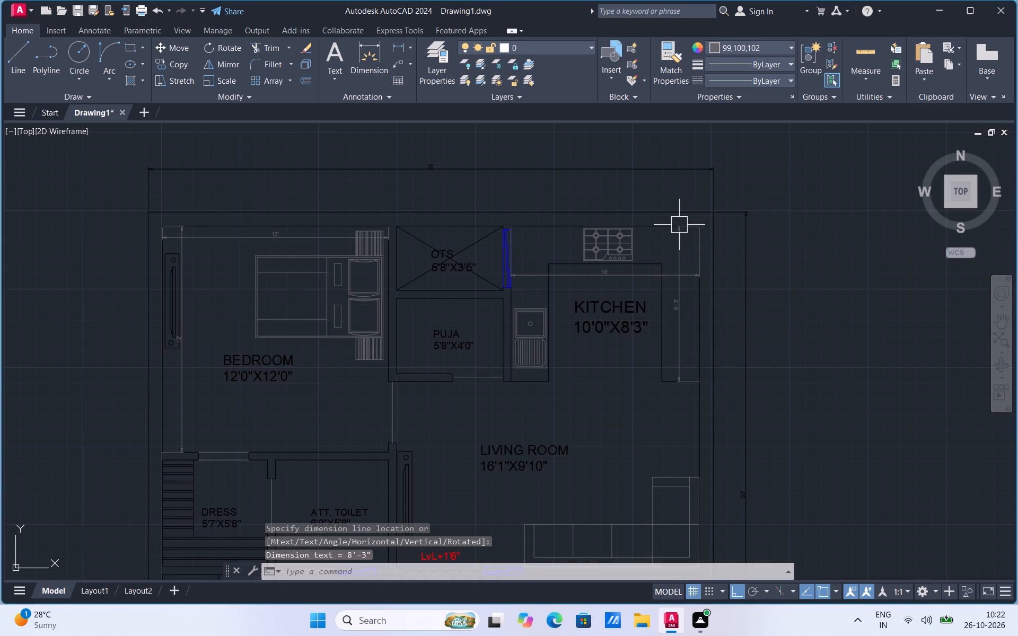
Dimension the puja room's inner width between its upper corners, placing the dimension line just below the upper wall.
{"action": "scroll", "coordinate": [413, 243], "scroll_direction": "up", "scroll_amount": 1}
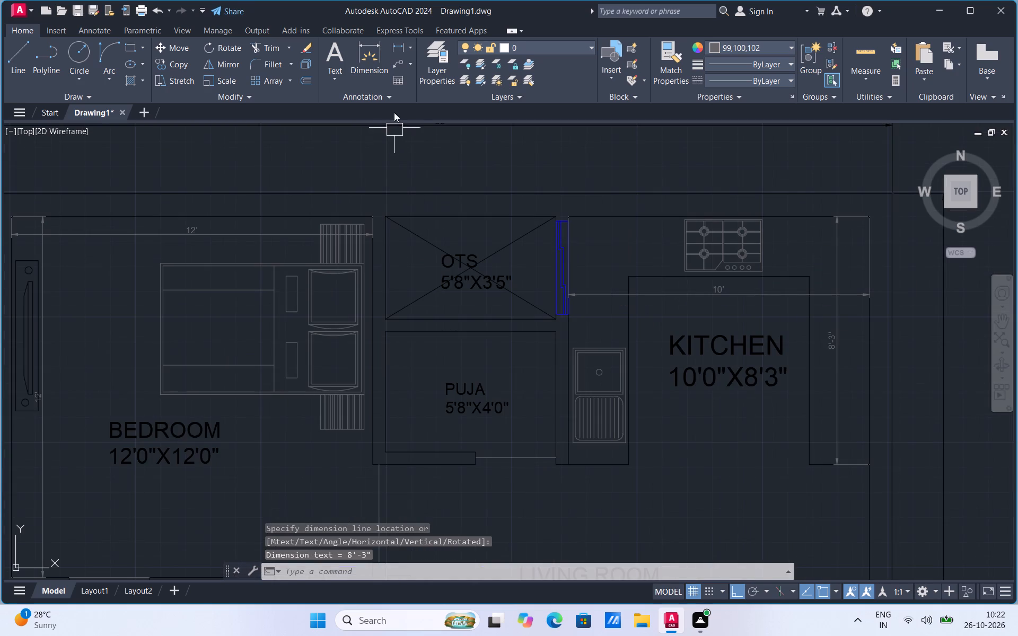
{"action": "left_click", "coordinate": [396, 44]}
{"action": "scroll", "coordinate": [405, 305], "scroll_direction": "up", "scroll_amount": 1}
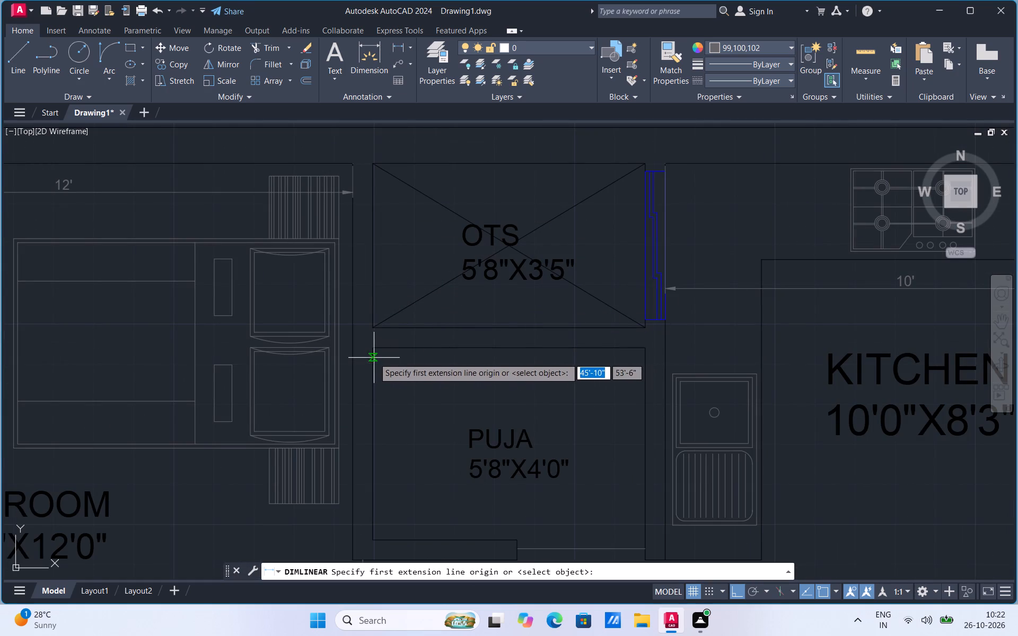
{"action": "left_click", "coordinate": [374, 350]}
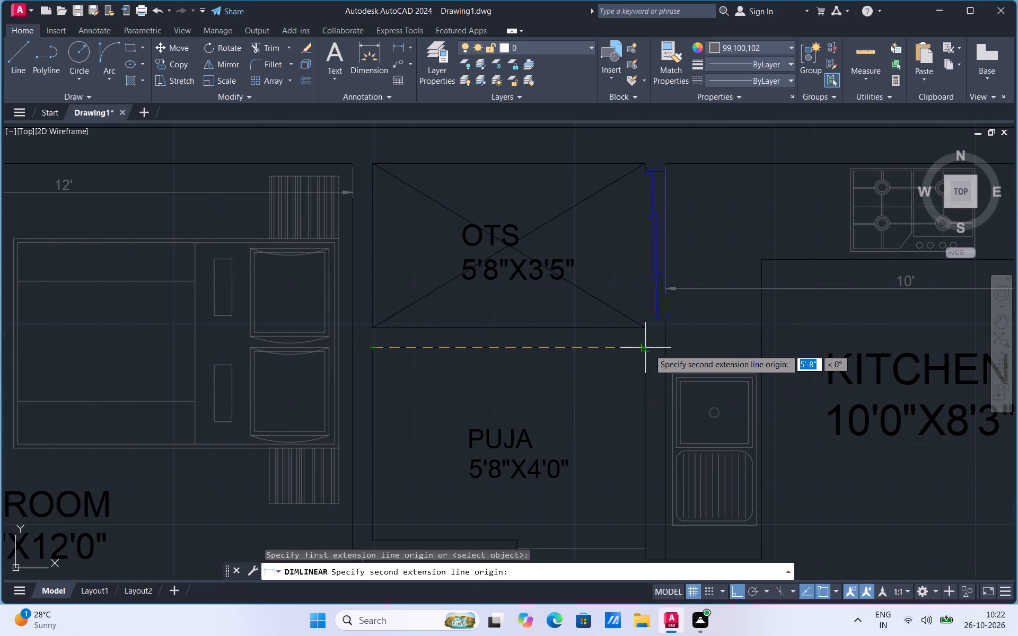
{"action": "left_click", "coordinate": [644, 347]}
{"action": "left_click", "coordinate": [631, 375]}
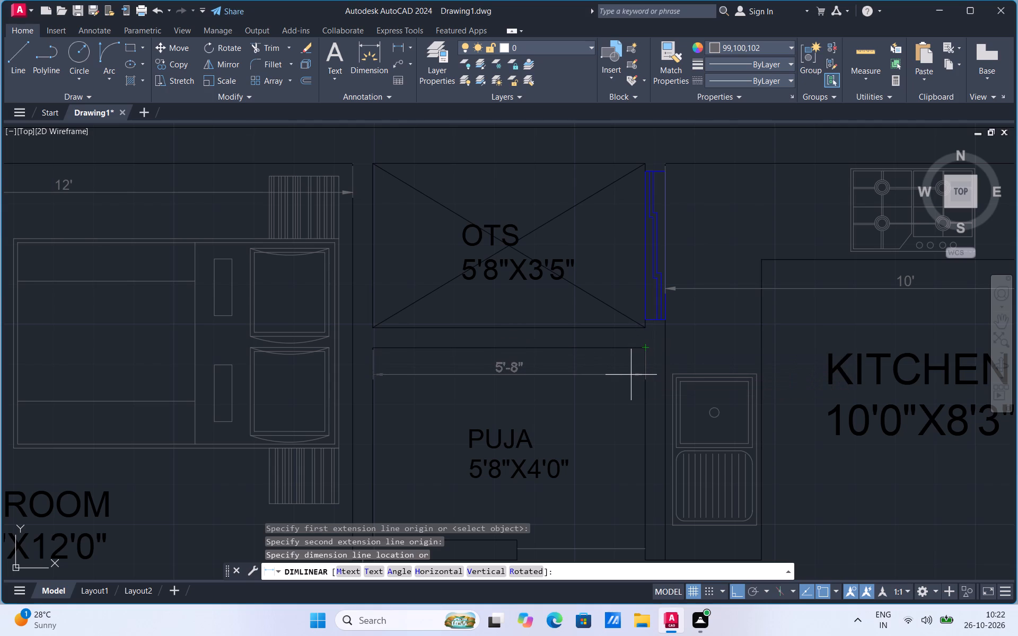
Dimension the puja room's inner depth along its left wall, placing the dimension line just inside the room.
{"action": "left_click", "coordinate": [402, 46]}
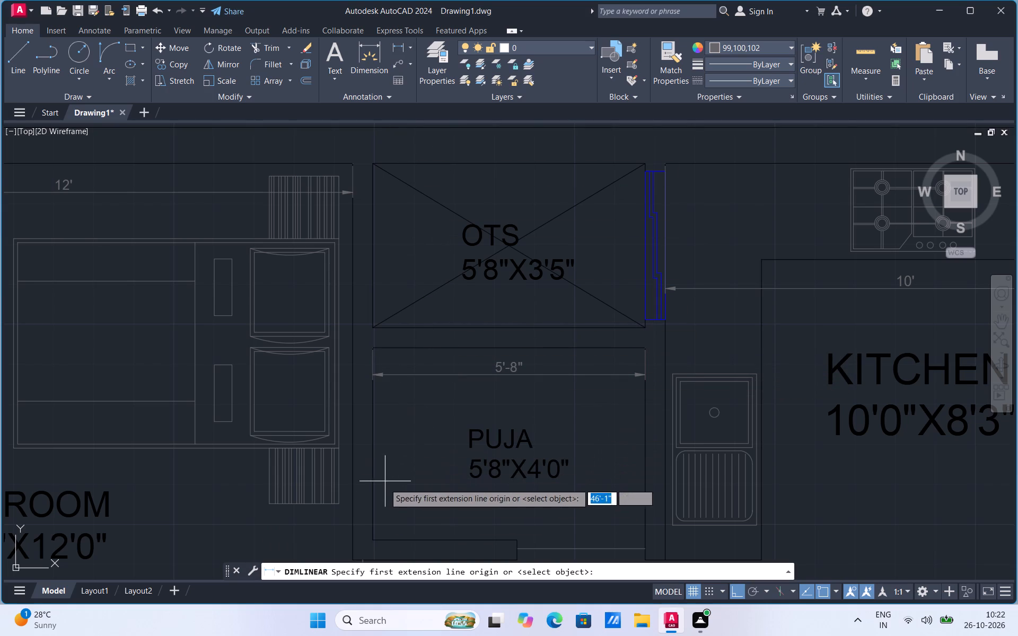
{"action": "left_click", "coordinate": [371, 541]}
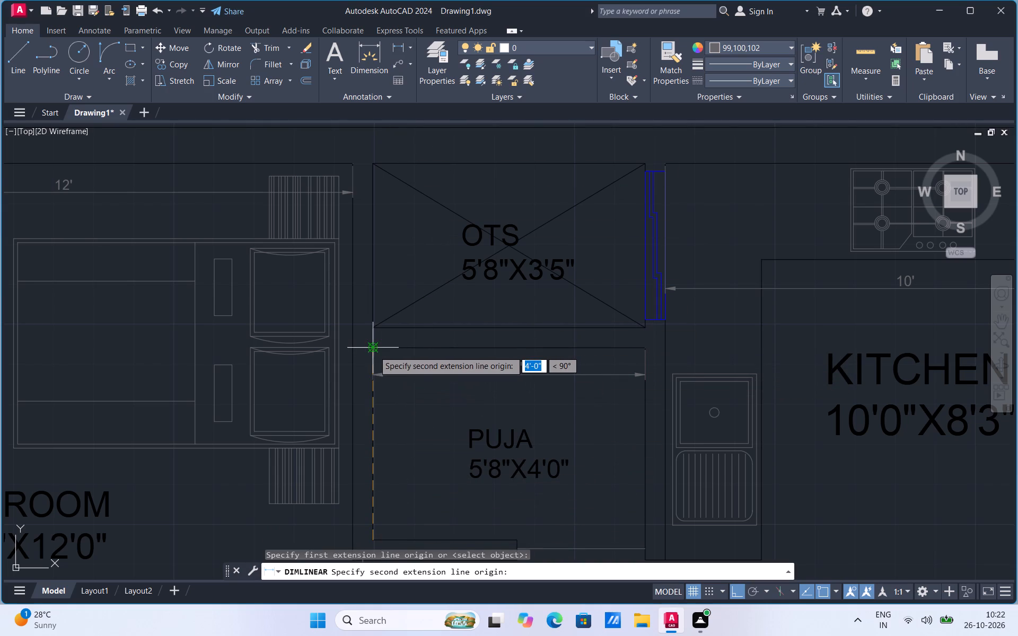
{"action": "scroll", "coordinate": [413, 355], "scroll_direction": "down", "scroll_amount": 1}
{"action": "scroll", "coordinate": [402, 393], "scroll_direction": "up", "scroll_amount": 1}
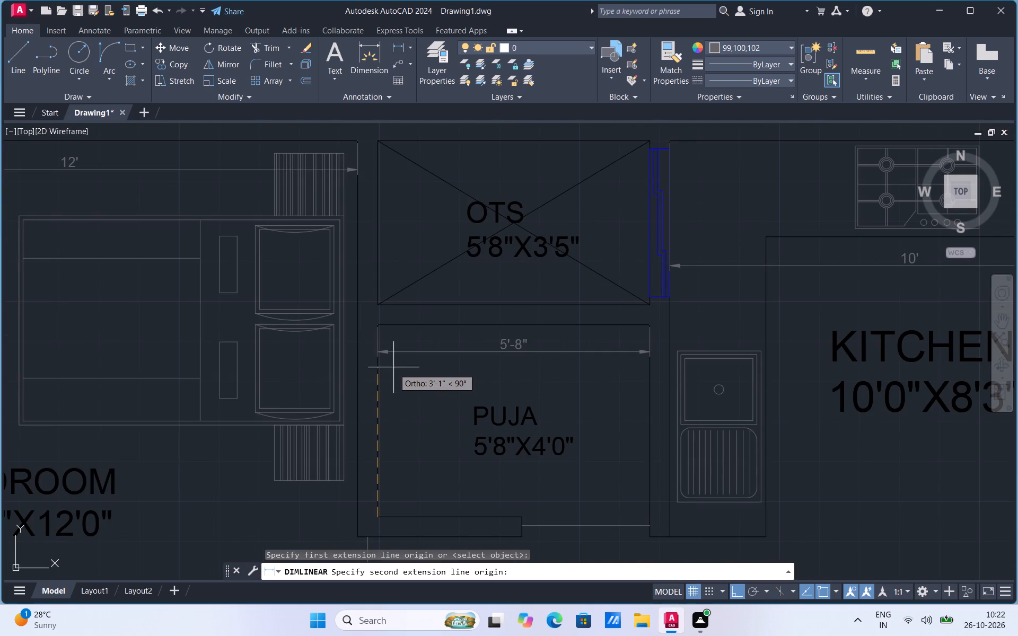
{"action": "left_click", "coordinate": [375, 321]}
{"action": "left_click", "coordinate": [403, 341]}
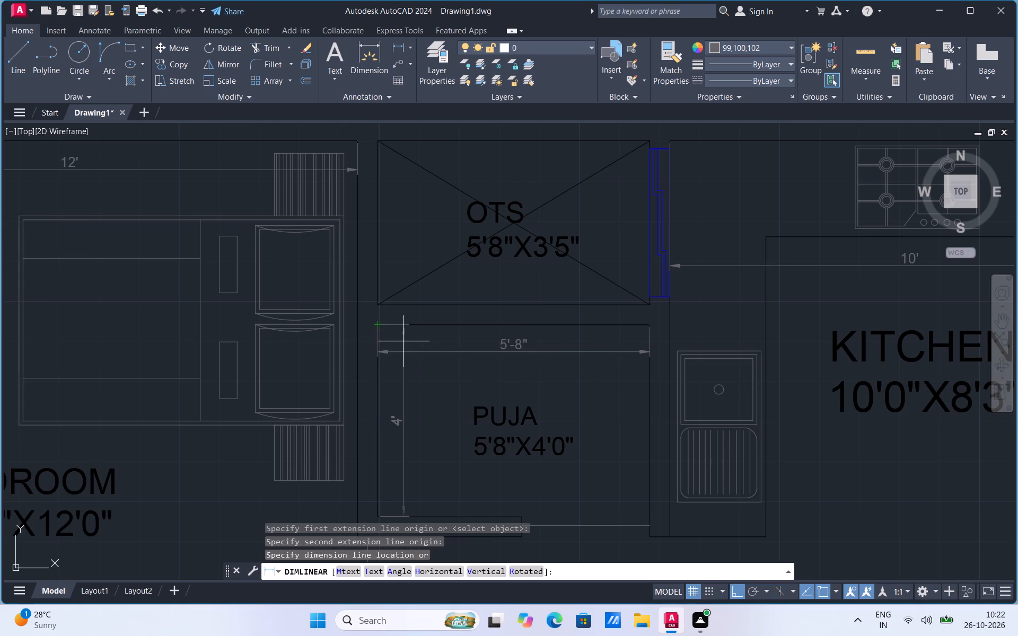
Dimension the depth of the OTS space along its left edge, placing the dimension line just inside.
{"action": "scroll", "coordinate": [422, 445], "scroll_direction": "down", "scroll_amount": 1}
{"action": "scroll", "coordinate": [434, 284], "scroll_direction": "up", "scroll_amount": 1}
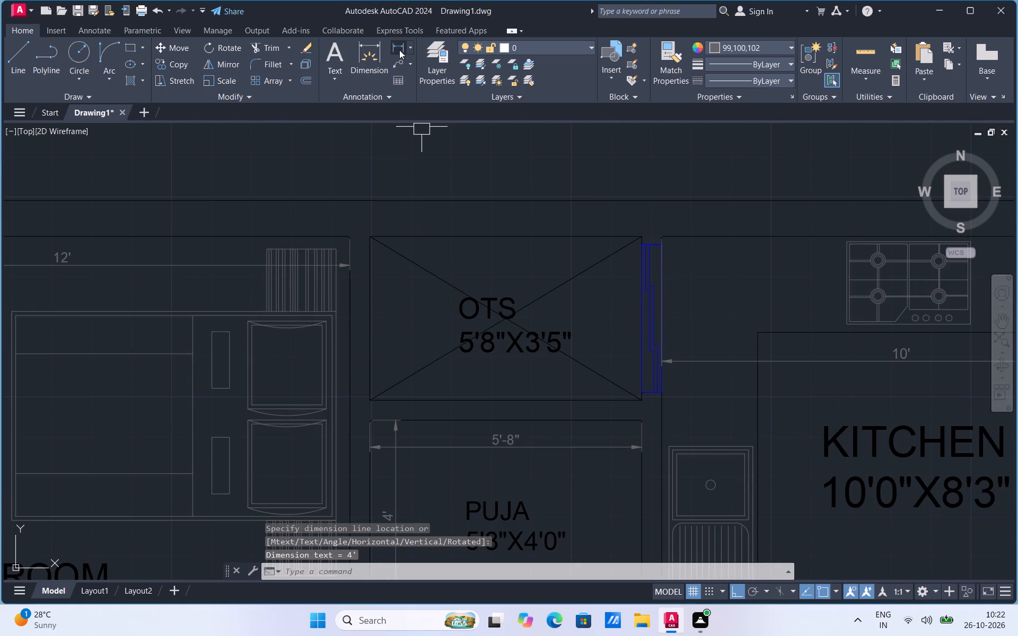
{"action": "left_click", "coordinate": [398, 48]}
{"action": "left_click", "coordinate": [370, 236]}
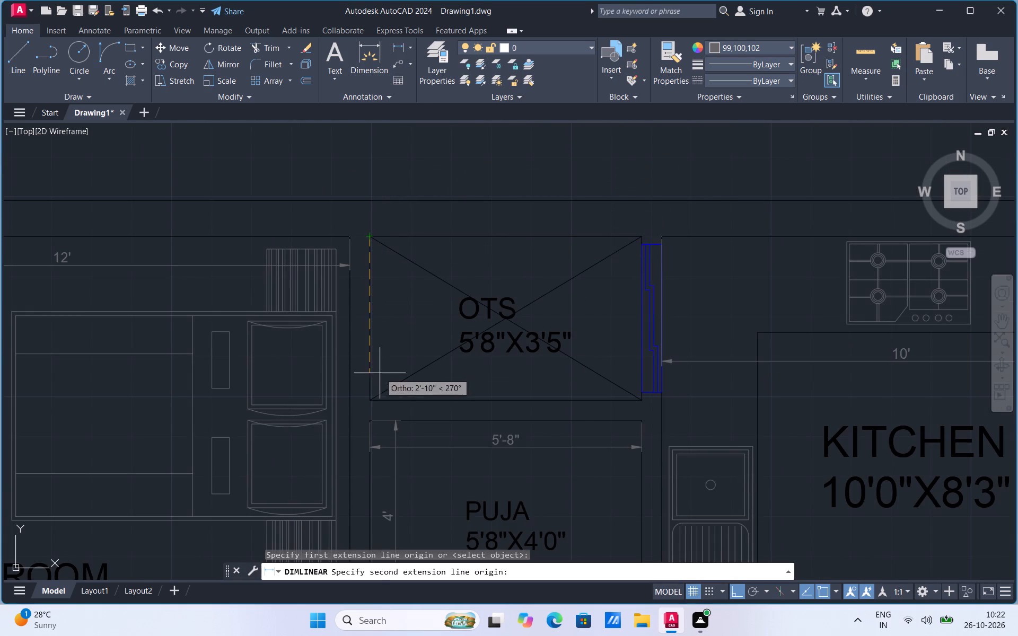
{"action": "left_click", "coordinate": [372, 398]}
{"action": "left_click", "coordinate": [399, 382]}
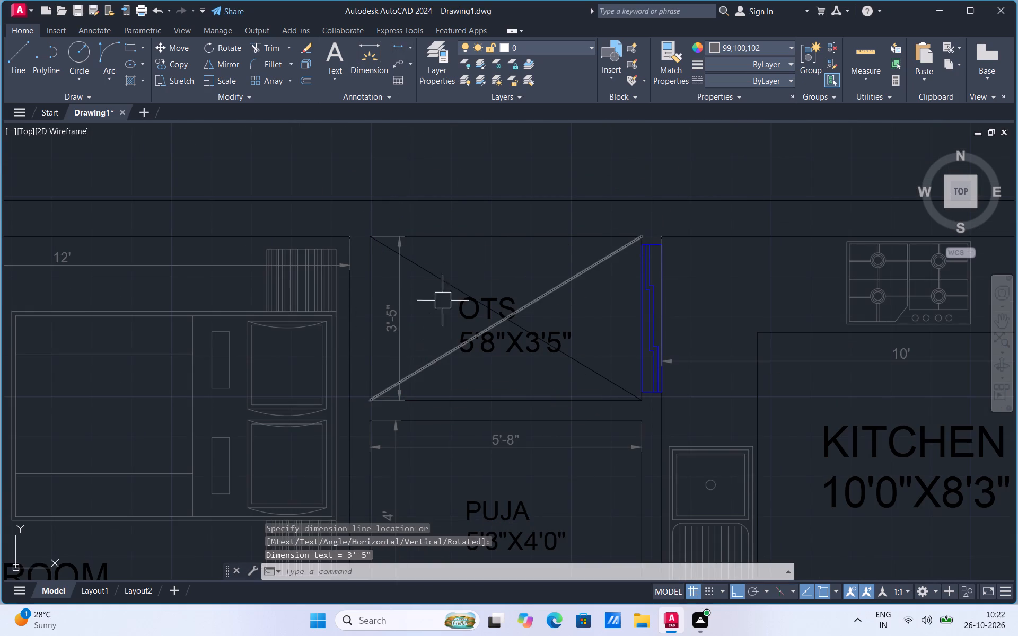
Dimension the width of the OTS space between its upper corners, placing the dimension line just below the upper edge.
{"action": "left_click", "coordinate": [403, 49]}
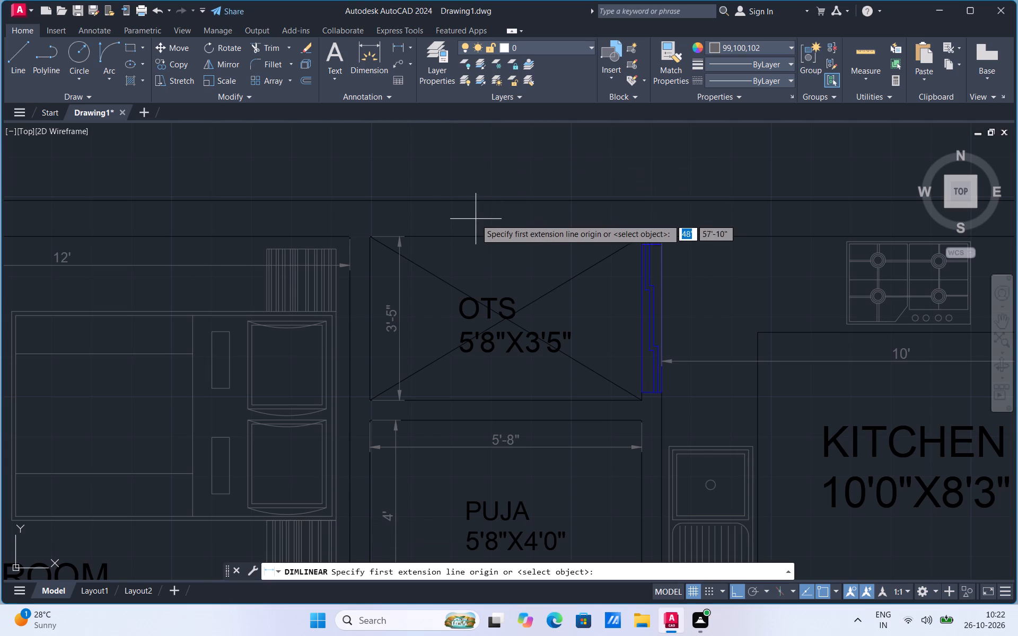
{"action": "left_click", "coordinate": [373, 236]}
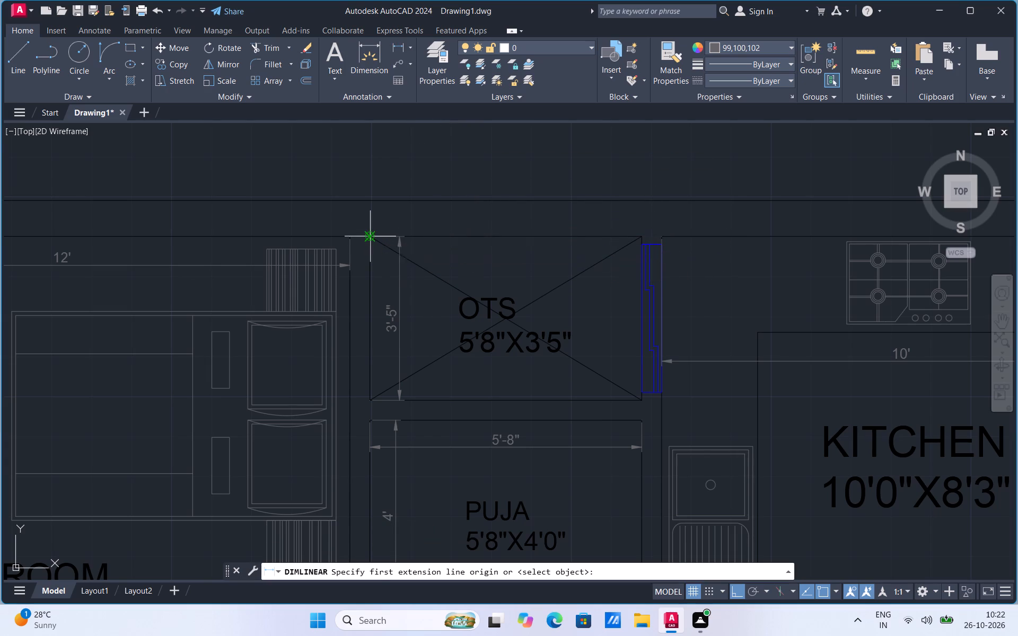
{"action": "left_click", "coordinate": [642, 238]}
{"action": "left_click", "coordinate": [628, 269]}
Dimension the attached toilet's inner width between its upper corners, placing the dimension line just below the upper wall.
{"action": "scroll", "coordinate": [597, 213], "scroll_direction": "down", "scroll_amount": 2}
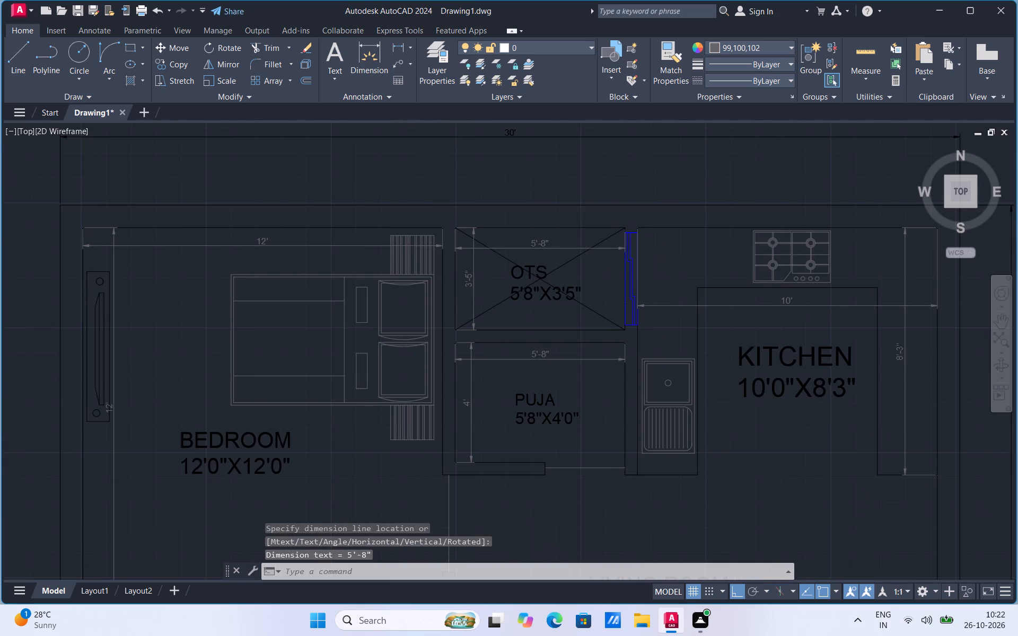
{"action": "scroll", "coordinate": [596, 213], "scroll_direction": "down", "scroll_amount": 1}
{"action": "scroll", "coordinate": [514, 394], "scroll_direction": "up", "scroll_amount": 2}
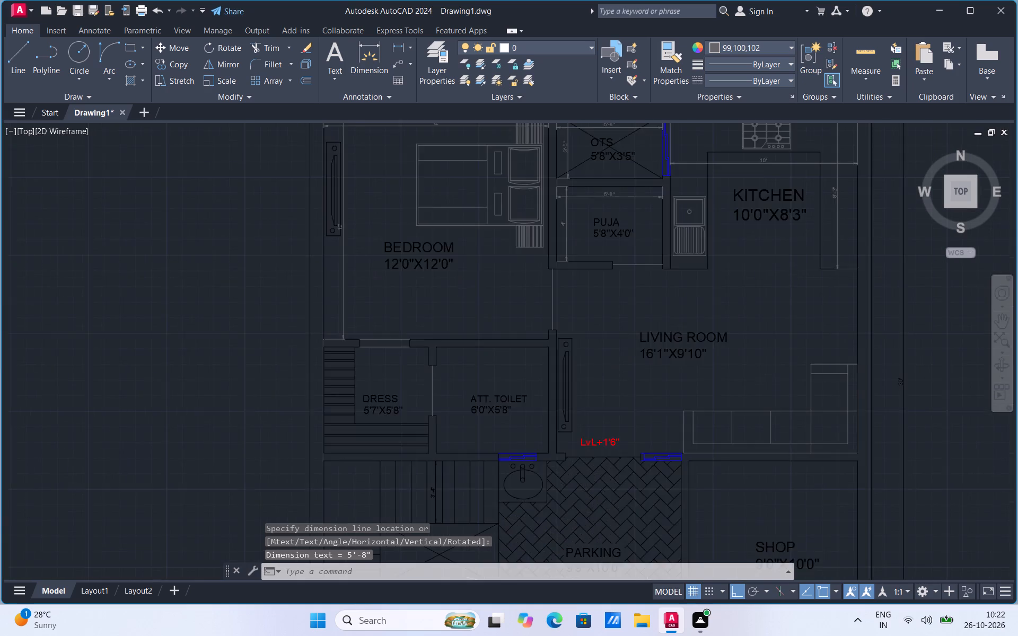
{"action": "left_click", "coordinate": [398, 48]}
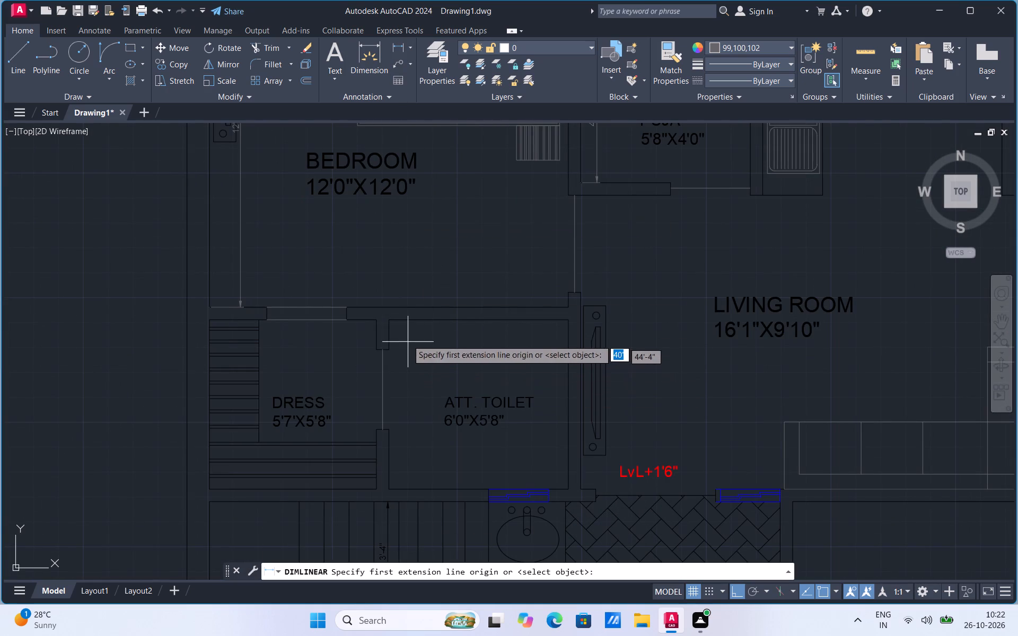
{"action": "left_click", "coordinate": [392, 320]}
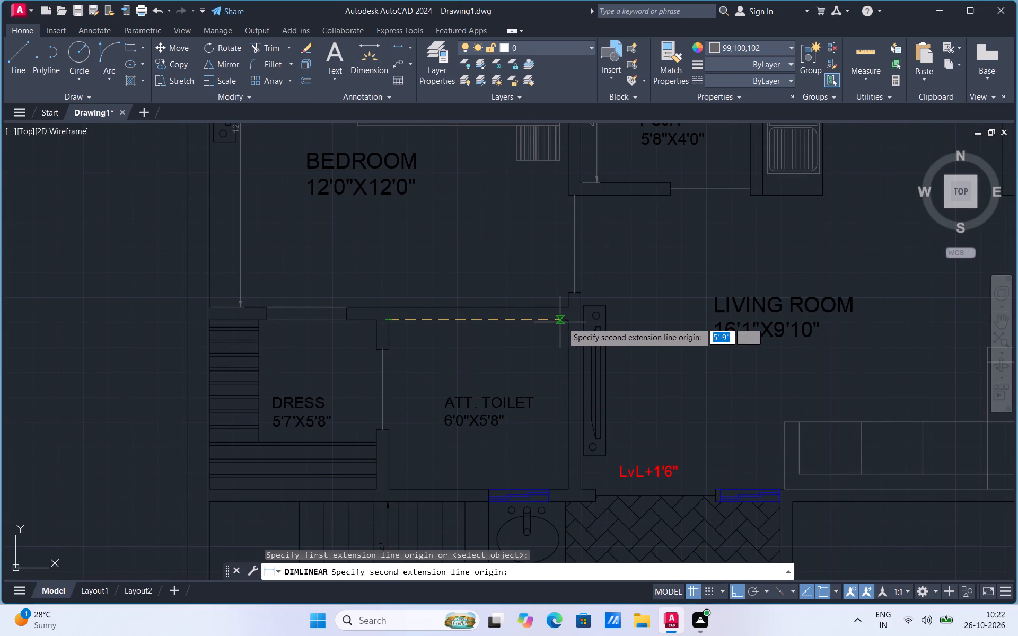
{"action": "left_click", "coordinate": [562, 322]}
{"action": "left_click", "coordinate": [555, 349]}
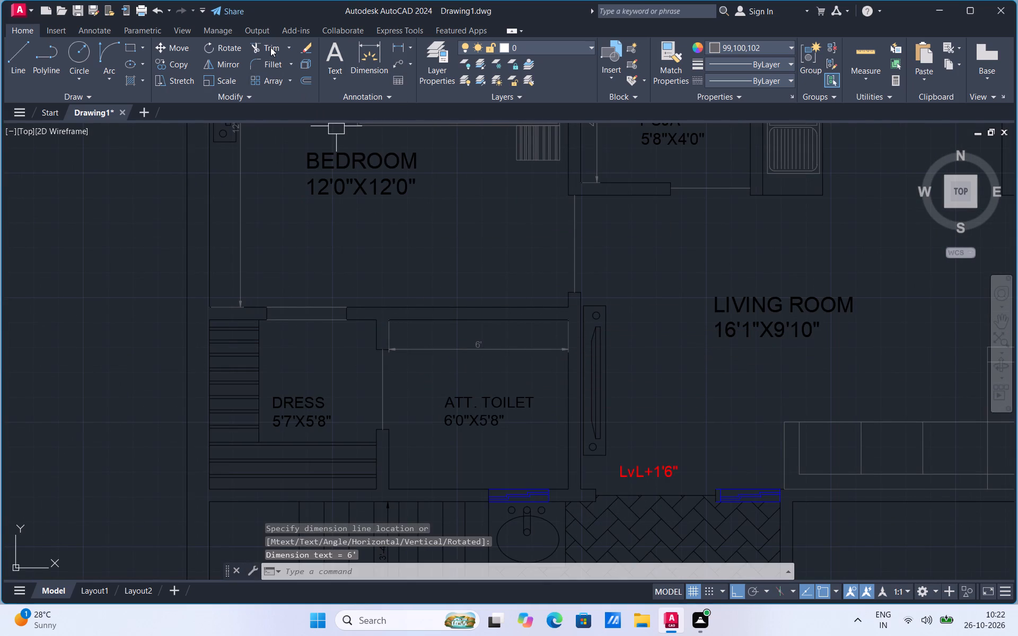
Use Trim to remove the attached toilet's width dimension and the bedroom's width and depth dimensions.
{"action": "left_click", "coordinate": [270, 47]}
{"action": "left_click", "coordinate": [457, 348]}
{"action": "scroll", "coordinate": [452, 369], "scroll_direction": "down", "scroll_amount": 2}
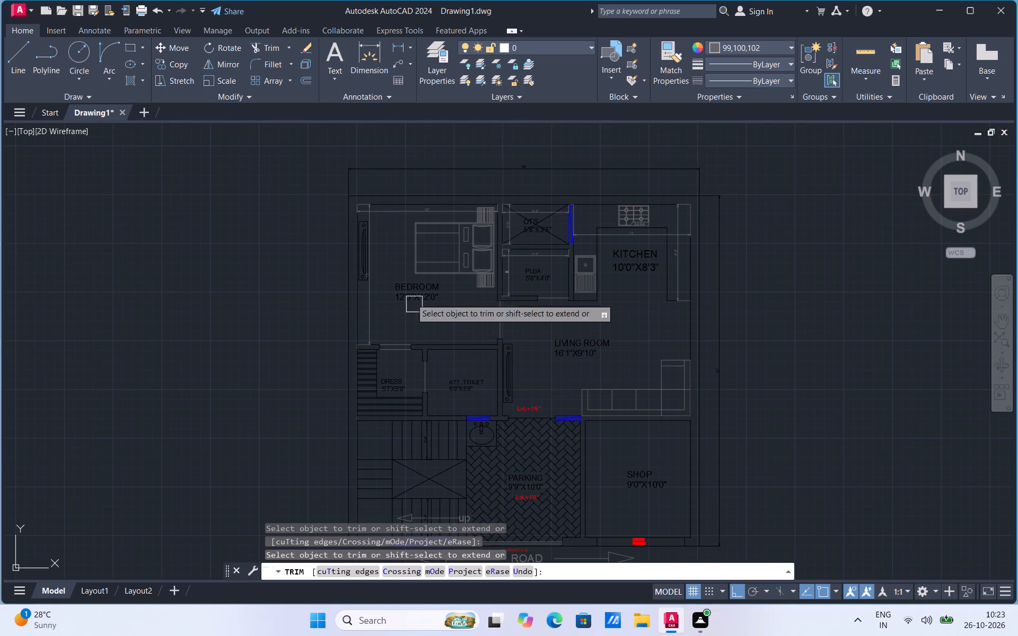
{"action": "scroll", "coordinate": [387, 207], "scroll_direction": "up", "scroll_amount": 1}
{"action": "left_click", "coordinate": [380, 214]}
{"action": "scroll", "coordinate": [367, 209], "scroll_direction": "up", "scroll_amount": 2}
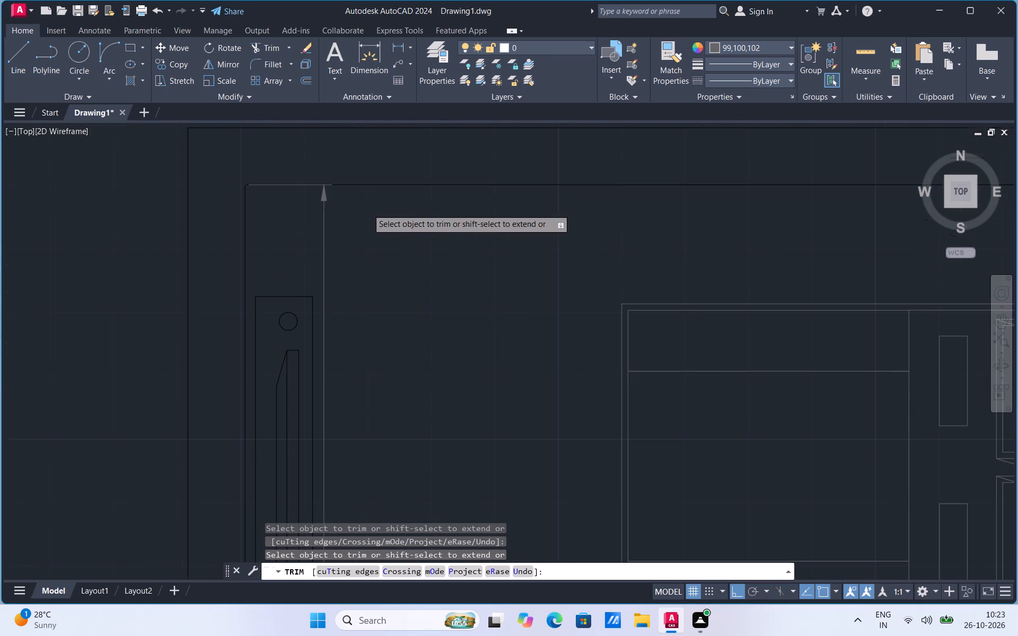
{"action": "scroll", "coordinate": [367, 209], "scroll_direction": "up", "scroll_amount": 1}
{"action": "left_click", "coordinate": [328, 208]}
Use Trim to remove the width and depth dimensions of the OTS, puja room and kitchen.
{"action": "scroll", "coordinate": [388, 308], "scroll_direction": "down", "scroll_amount": 3}
{"action": "scroll", "coordinate": [632, 284], "scroll_direction": "up", "scroll_amount": 2}
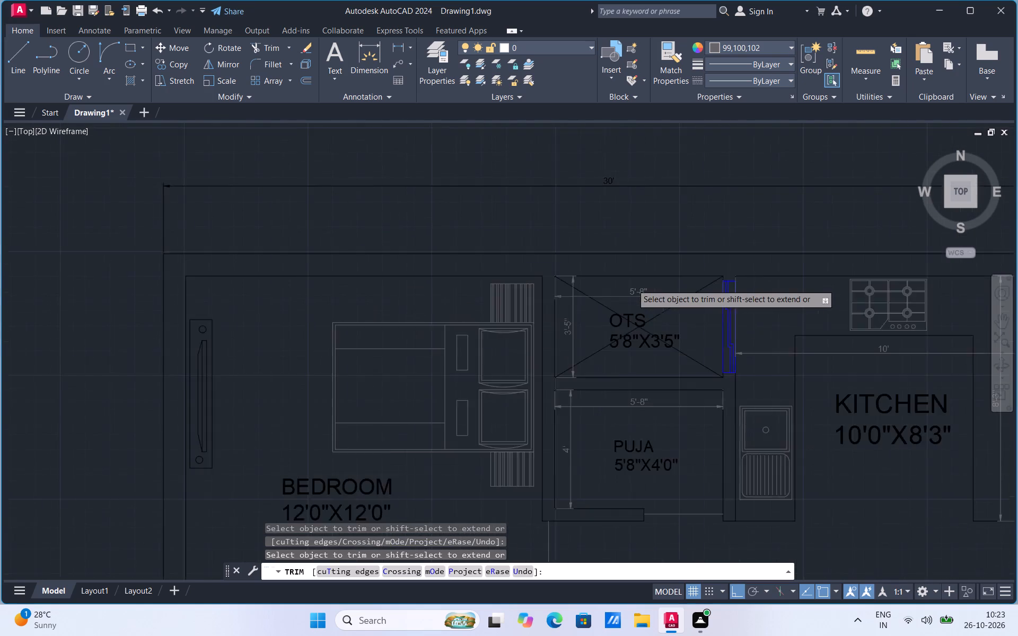
{"action": "left_click", "coordinate": [638, 302]}
{"action": "left_click", "coordinate": [540, 339]}
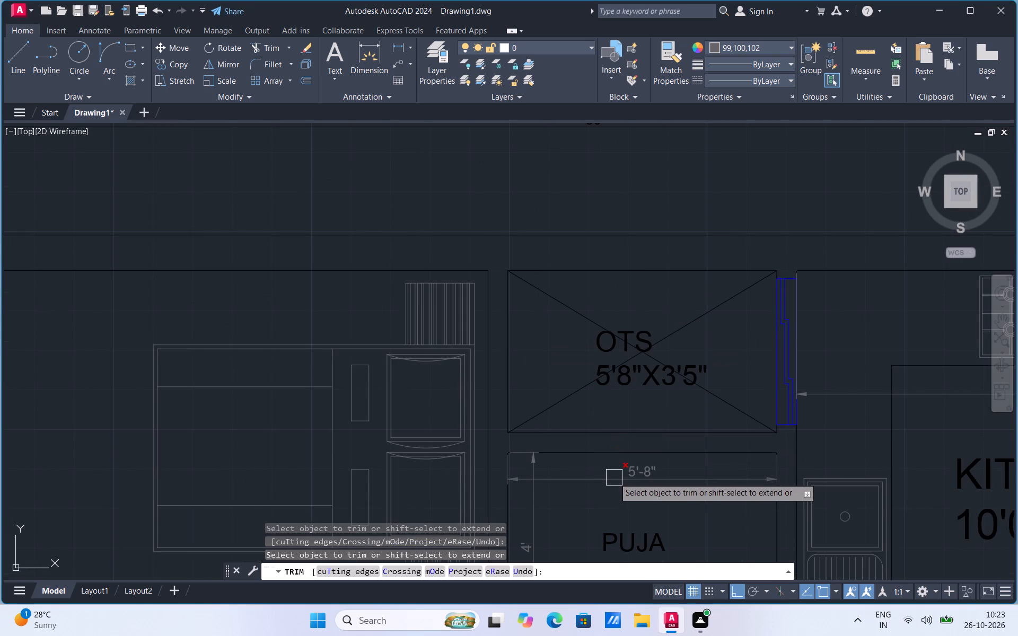
{"action": "left_click", "coordinate": [614, 478]}
{"action": "left_click", "coordinate": [829, 400]}
{"action": "left_click", "coordinate": [534, 506]}
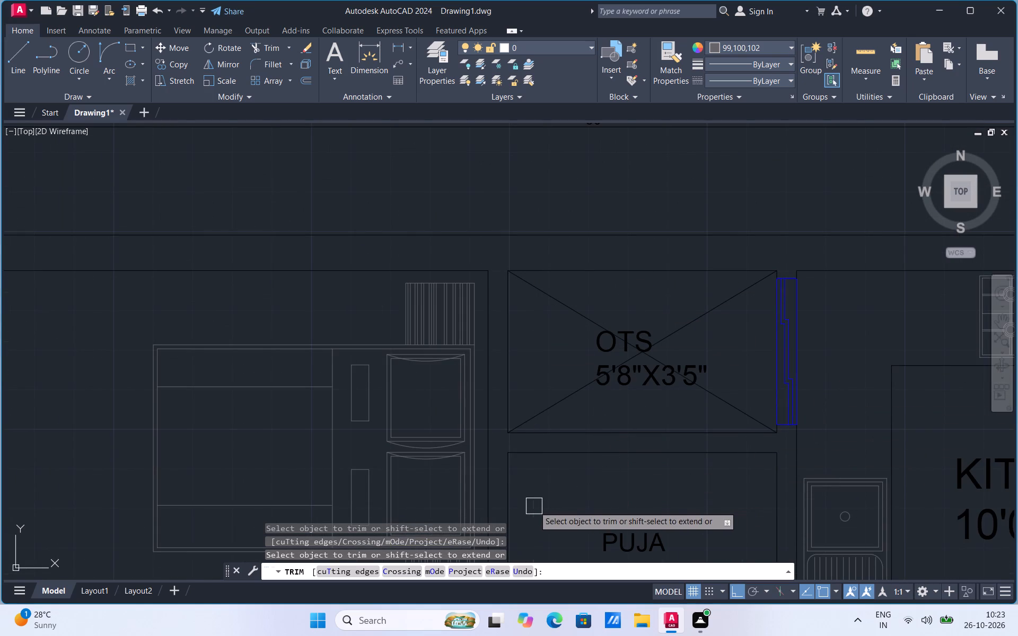
{"action": "scroll", "coordinate": [500, 332], "scroll_direction": "down", "scroll_amount": 2}
{"action": "left_click", "coordinate": [780, 384]}
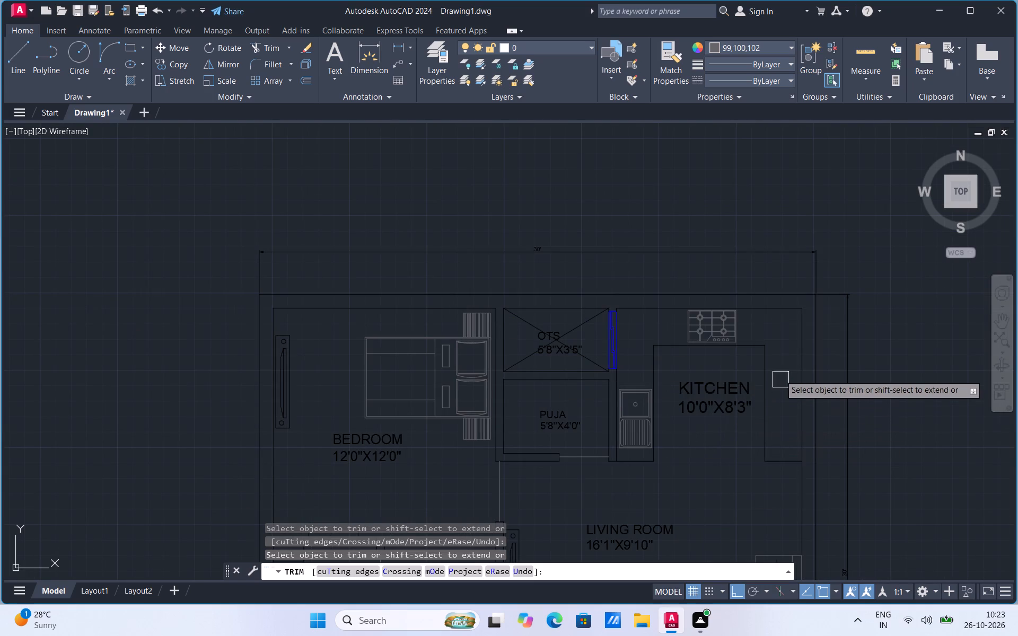
Draw a short vertical line outside the plan, beside the dress area, with the current colour set to dark red 153,27,30.
{"action": "scroll", "coordinate": [707, 312], "scroll_direction": "down", "scroll_amount": 2}
{"action": "scroll", "coordinate": [695, 390], "scroll_direction": "up", "scroll_amount": 1}
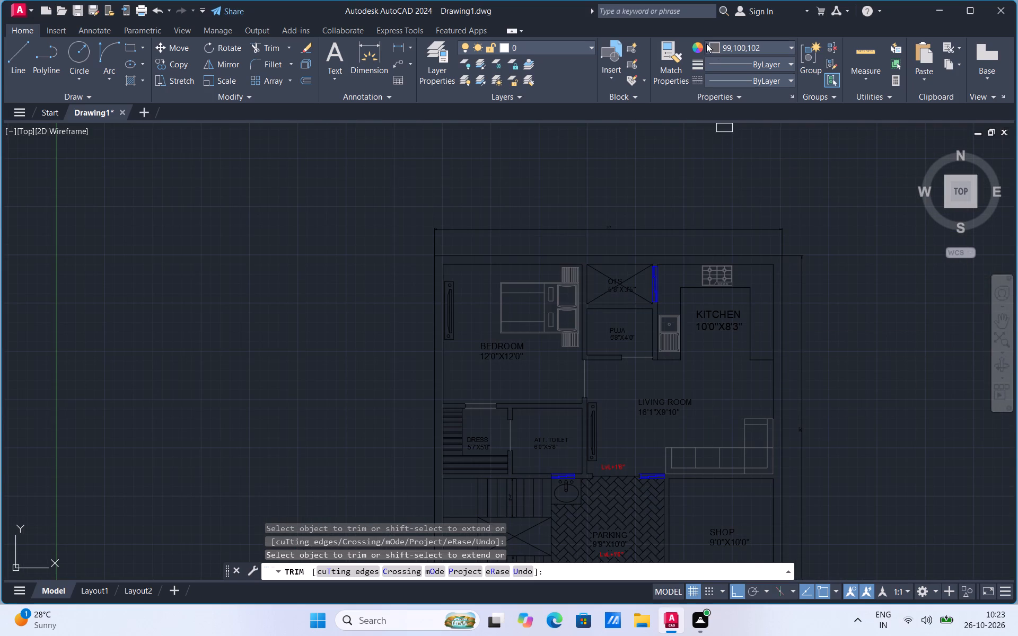
{"action": "left_click", "coordinate": [716, 48]}
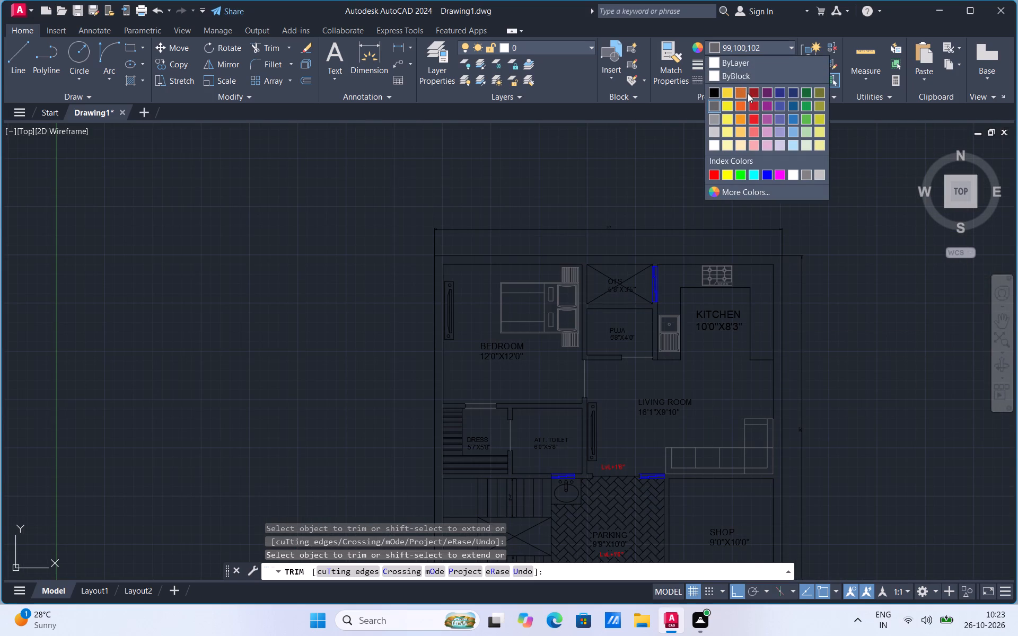
{"action": "left_click", "coordinate": [751, 94]}
{"action": "left_click", "coordinate": [13, 60]}
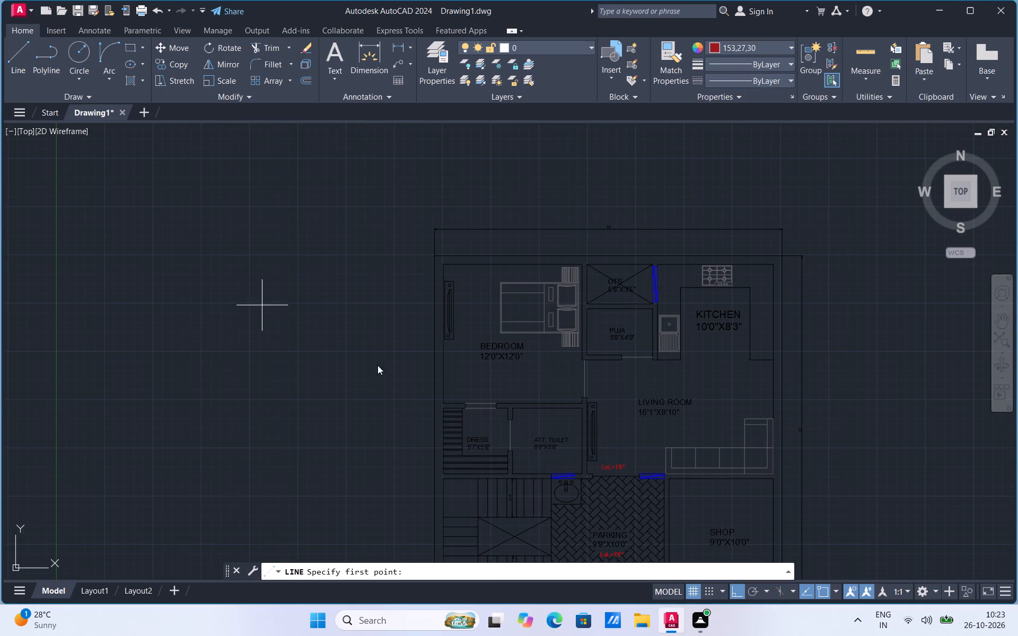
{"action": "left_click", "coordinate": [383, 455]}
{"action": "left_click", "coordinate": [391, 410]}
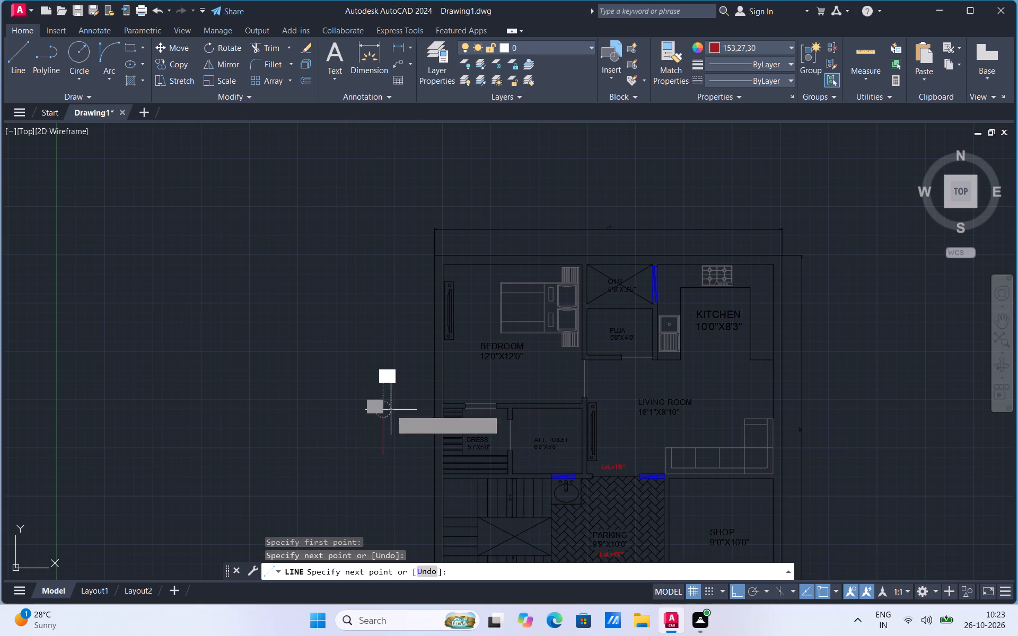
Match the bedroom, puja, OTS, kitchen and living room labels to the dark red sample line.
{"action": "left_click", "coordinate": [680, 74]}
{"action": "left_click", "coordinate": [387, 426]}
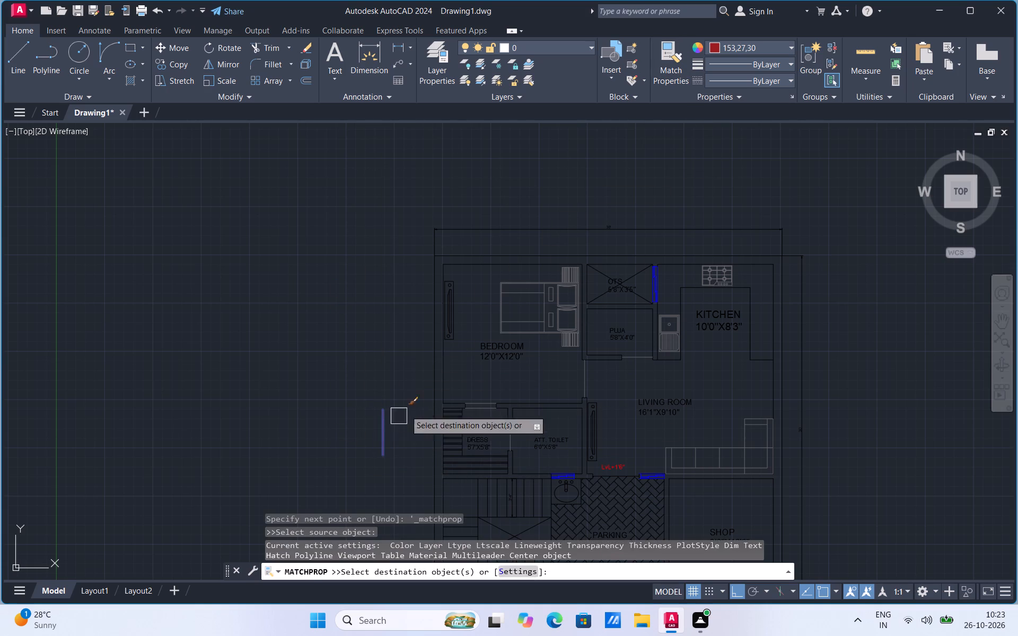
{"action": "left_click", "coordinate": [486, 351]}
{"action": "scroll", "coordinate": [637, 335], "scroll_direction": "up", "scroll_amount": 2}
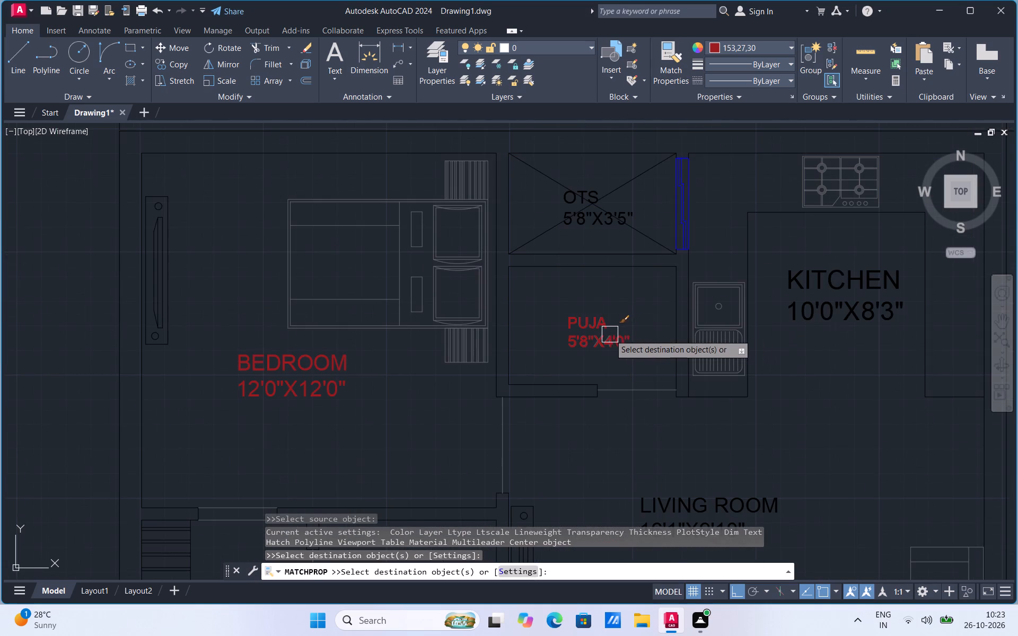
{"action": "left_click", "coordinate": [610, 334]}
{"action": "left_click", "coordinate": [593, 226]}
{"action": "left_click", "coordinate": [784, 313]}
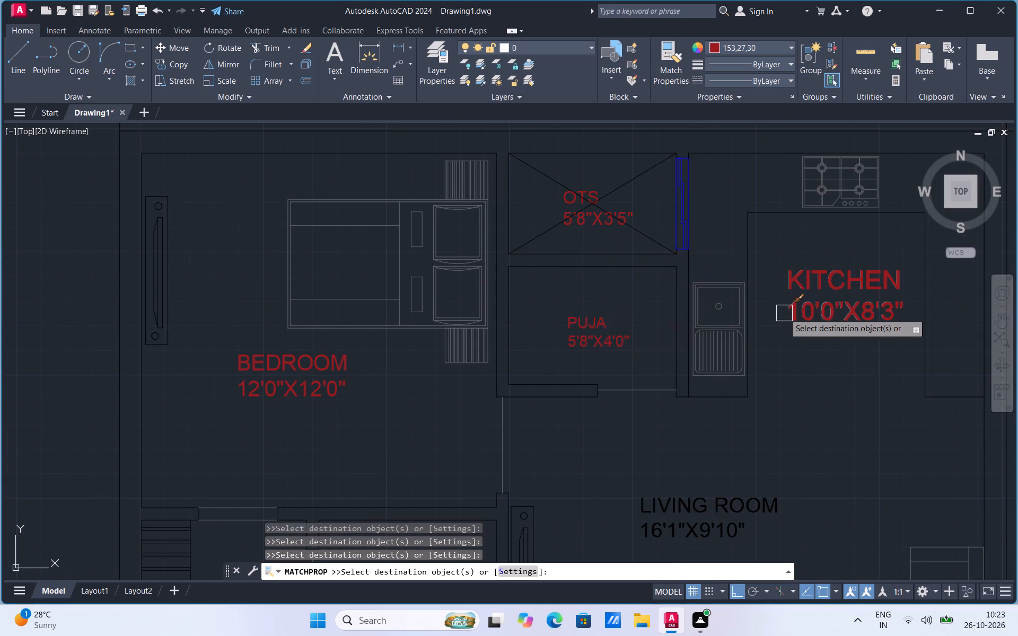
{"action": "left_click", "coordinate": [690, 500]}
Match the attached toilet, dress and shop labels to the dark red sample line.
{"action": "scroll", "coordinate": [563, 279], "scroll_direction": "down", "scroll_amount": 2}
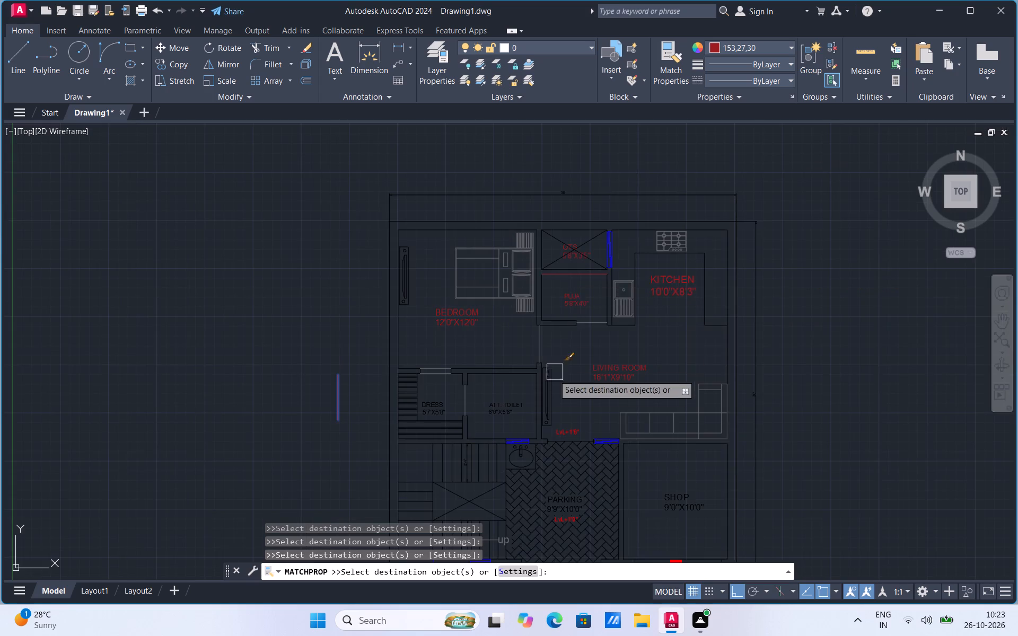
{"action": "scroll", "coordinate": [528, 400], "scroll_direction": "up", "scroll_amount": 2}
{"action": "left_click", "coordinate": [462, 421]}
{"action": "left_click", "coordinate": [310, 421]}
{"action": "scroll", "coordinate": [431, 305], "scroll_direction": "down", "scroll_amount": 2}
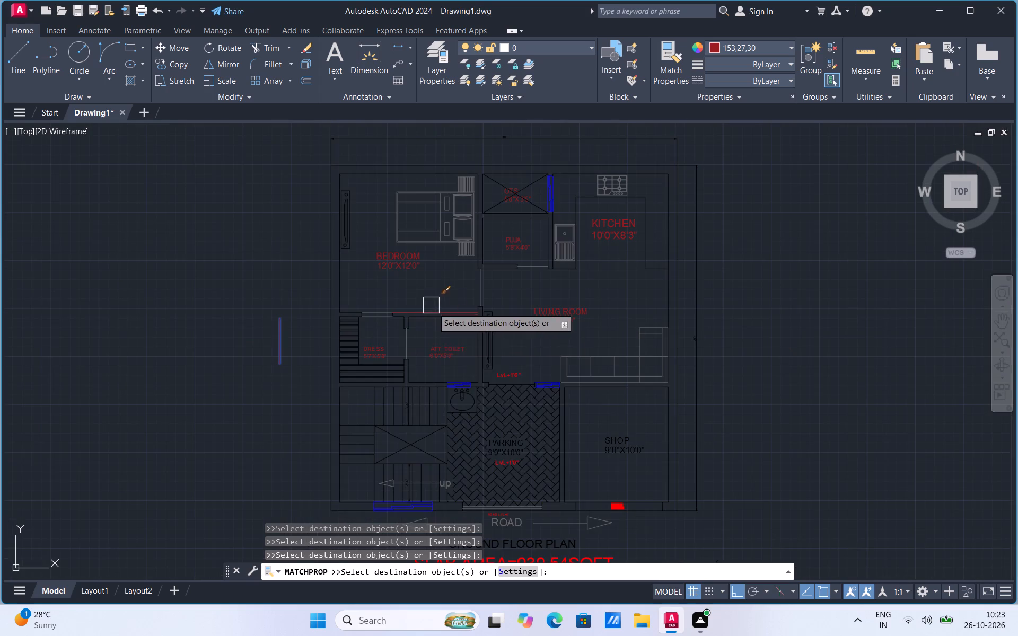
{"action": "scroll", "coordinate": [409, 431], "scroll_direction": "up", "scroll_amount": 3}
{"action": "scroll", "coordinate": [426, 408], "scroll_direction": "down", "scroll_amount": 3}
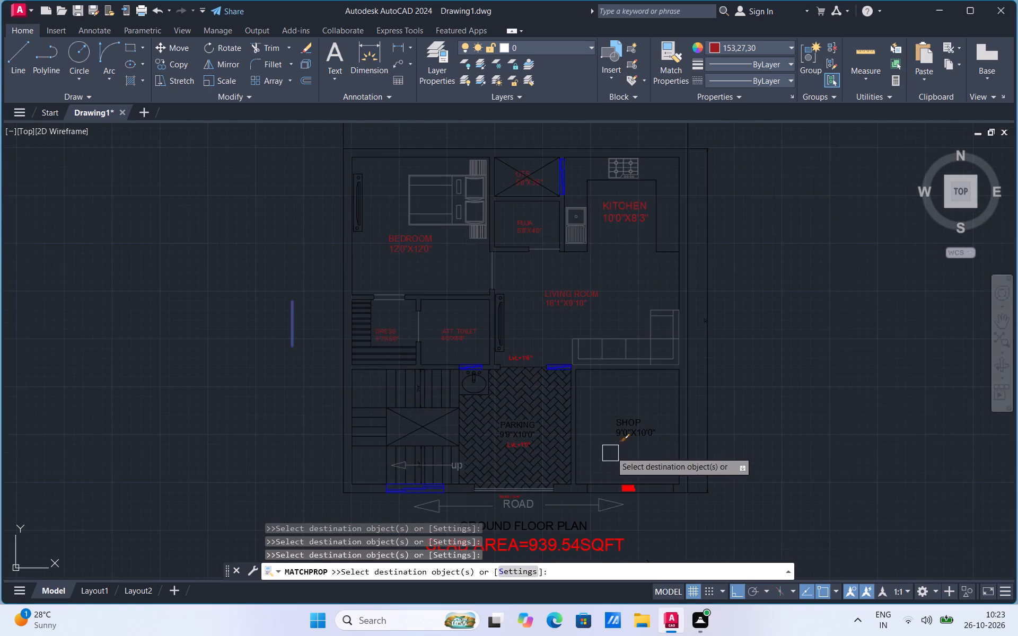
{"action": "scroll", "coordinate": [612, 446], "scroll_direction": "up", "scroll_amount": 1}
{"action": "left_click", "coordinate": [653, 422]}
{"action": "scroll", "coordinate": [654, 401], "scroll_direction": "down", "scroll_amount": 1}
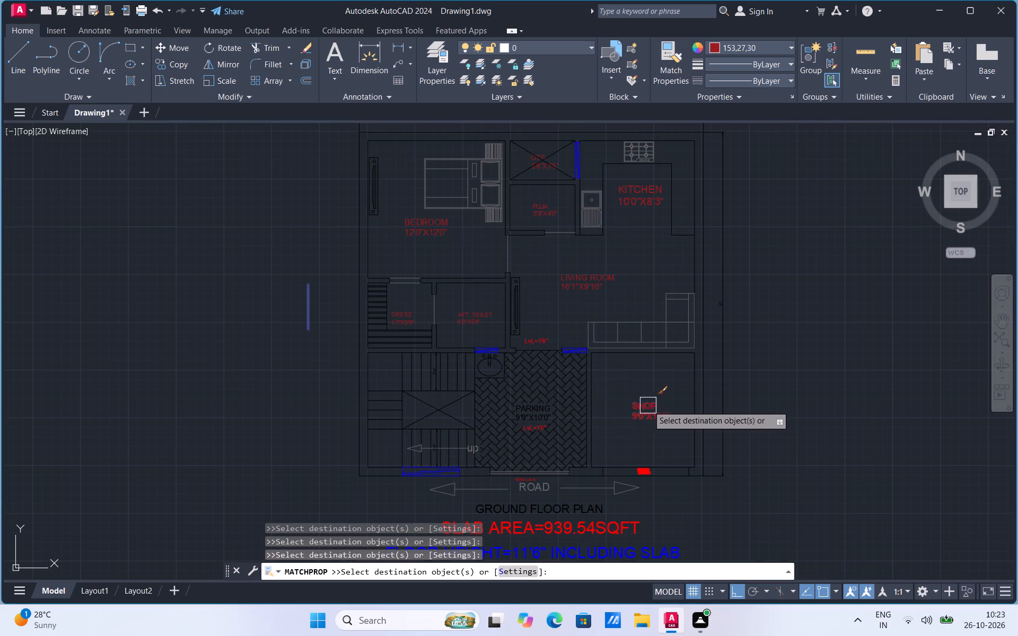
Set the current colour to black 0,0,0 and end the property matching and line commands.
{"action": "left_click", "coordinate": [714, 47]}
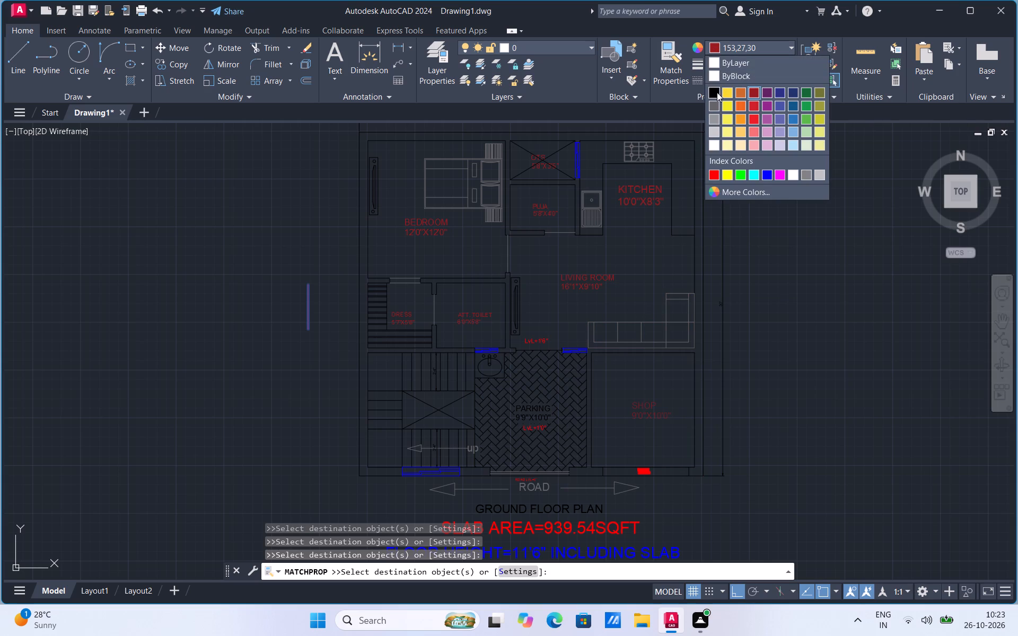
{"action": "left_click", "coordinate": [716, 93]}
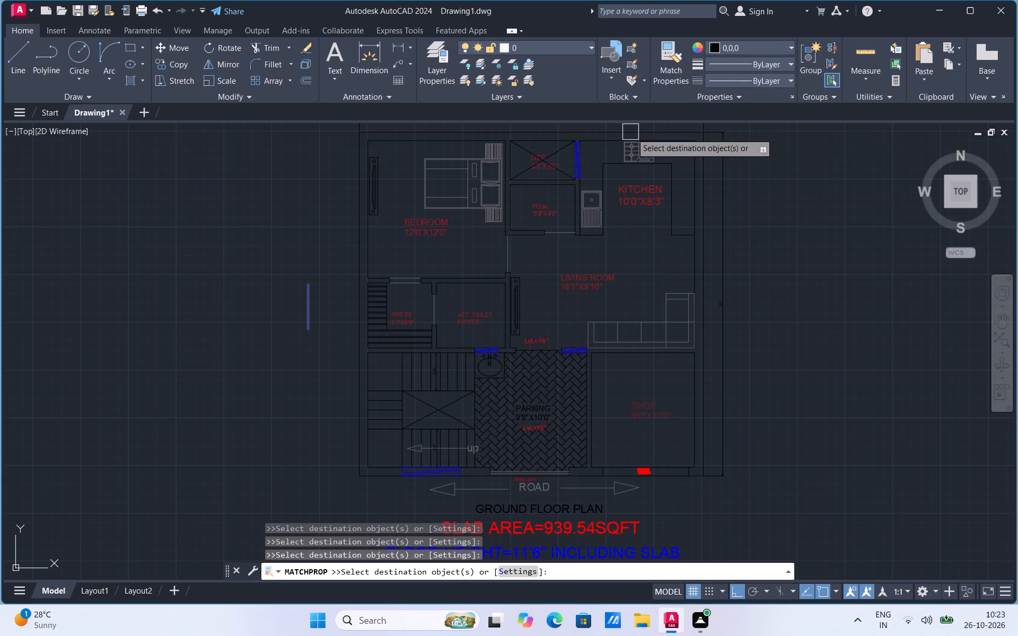
{"action": "key", "text": "Escape"}
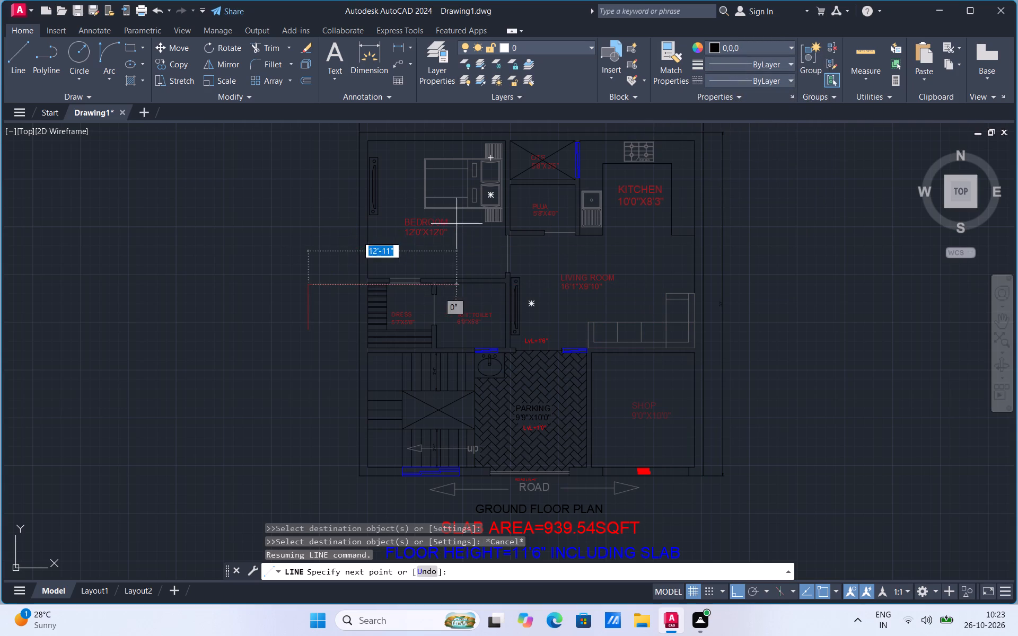
{"action": "key", "text": "Escape"}
Match the bedroom, puja, OTS, kitchen and living room labels to the black unit along the bedroom's left wall.
{"action": "left_click", "coordinate": [674, 73]}
{"action": "scroll", "coordinate": [378, 161], "scroll_direction": "up", "scroll_amount": 1}
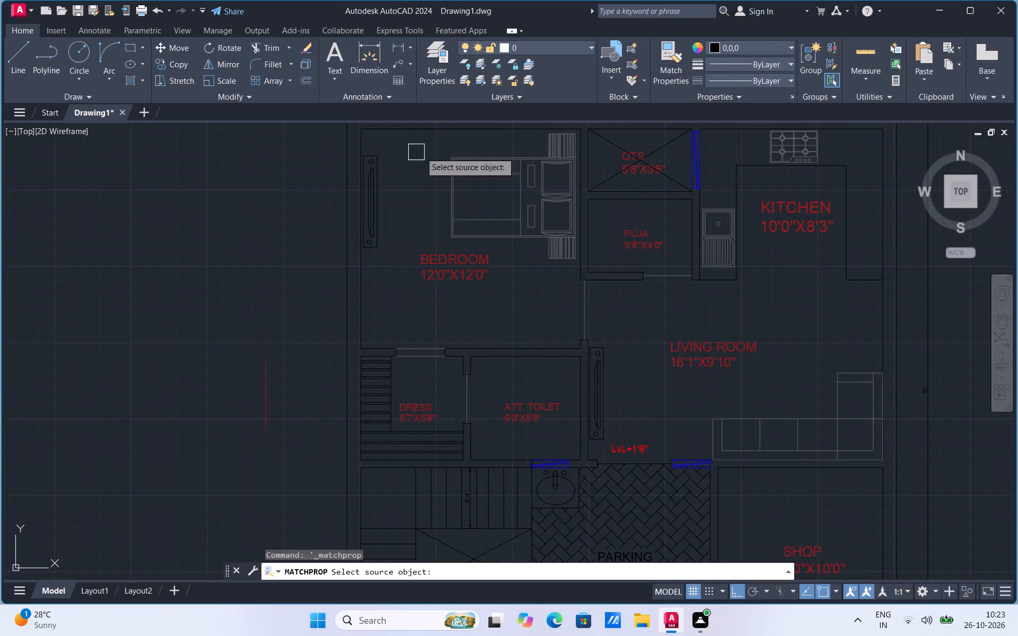
{"action": "scroll", "coordinate": [373, 153], "scroll_direction": "up", "scroll_amount": 2}
{"action": "left_click", "coordinate": [383, 156]}
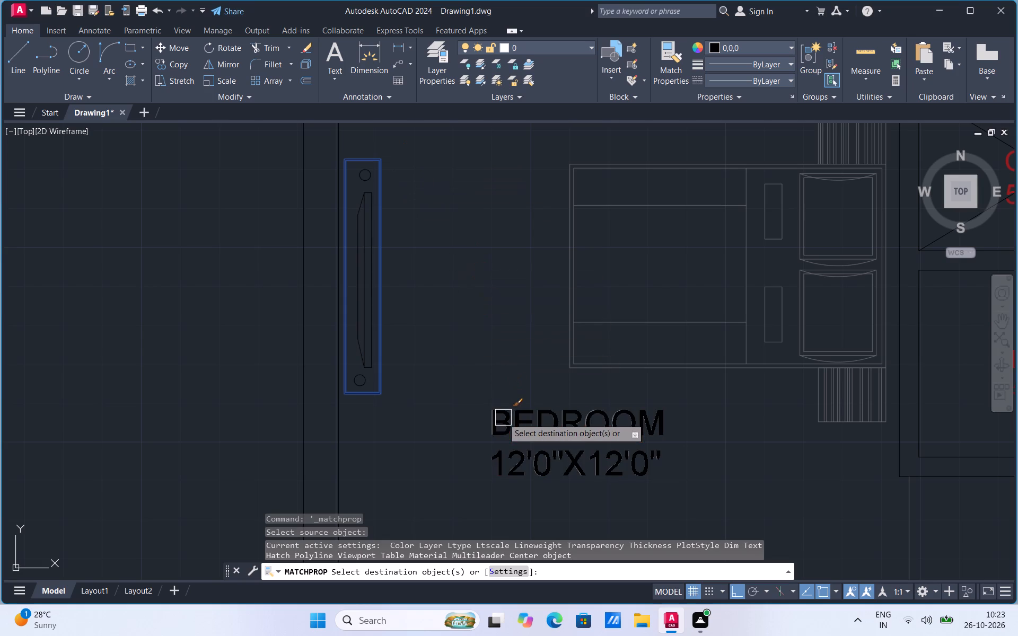
{"action": "left_click", "coordinate": [503, 418]}
{"action": "scroll", "coordinate": [476, 373], "scroll_direction": "down", "scroll_amount": 2}
{"action": "left_click", "coordinate": [717, 375]}
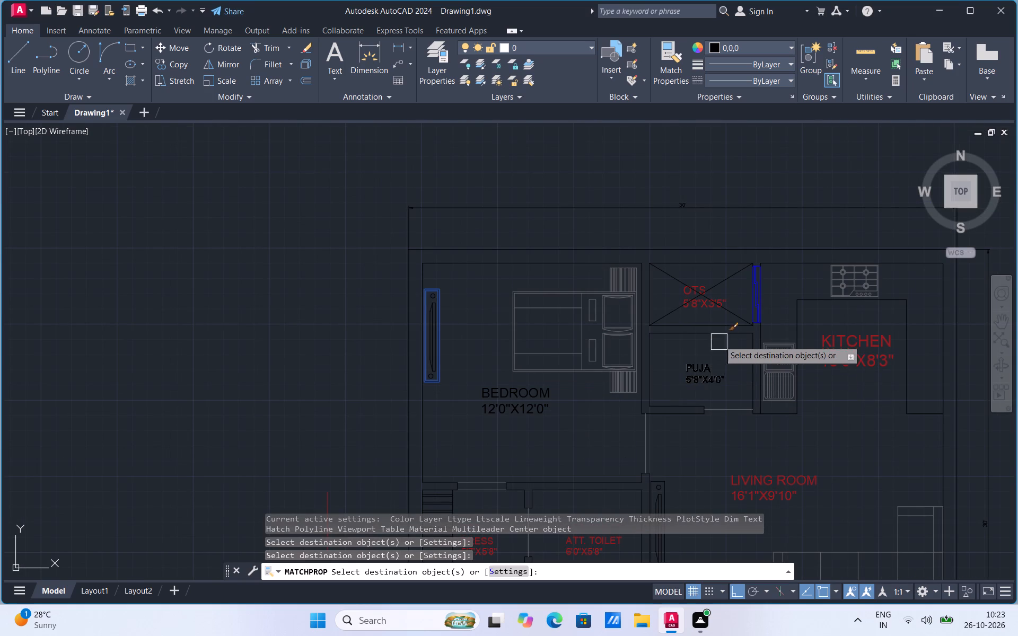
{"action": "scroll", "coordinate": [706, 306], "scroll_direction": "up", "scroll_amount": 2}
{"action": "left_click", "coordinate": [690, 305]}
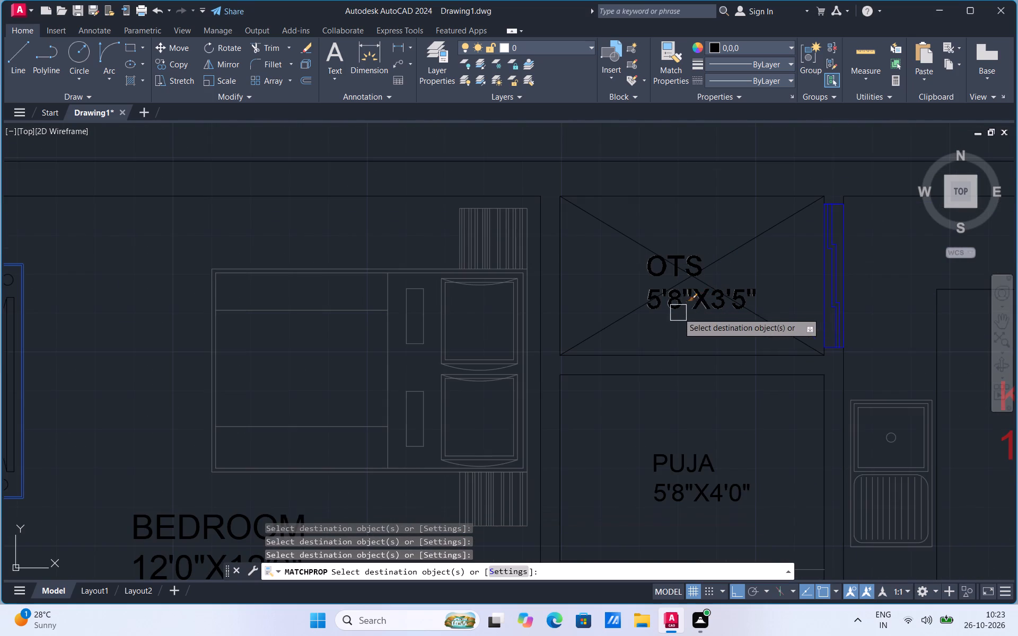
{"action": "scroll", "coordinate": [676, 314], "scroll_direction": "down", "scroll_amount": 3}
{"action": "left_click", "coordinate": [775, 349]}
{"action": "left_click", "coordinate": [736, 413]}
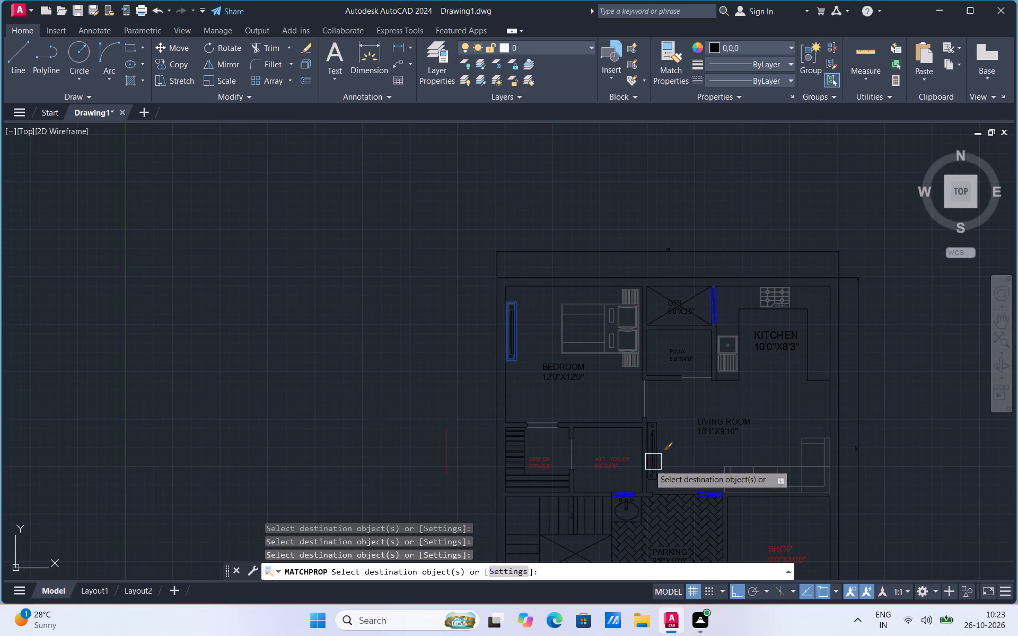
Match the attached toilet, dress, living room LvL+1'6" and shop labels to the same black unit.
{"action": "scroll", "coordinate": [616, 464], "scroll_direction": "up", "scroll_amount": 2}
{"action": "left_click", "coordinate": [616, 464]}
{"action": "left_click", "coordinate": [406, 455]}
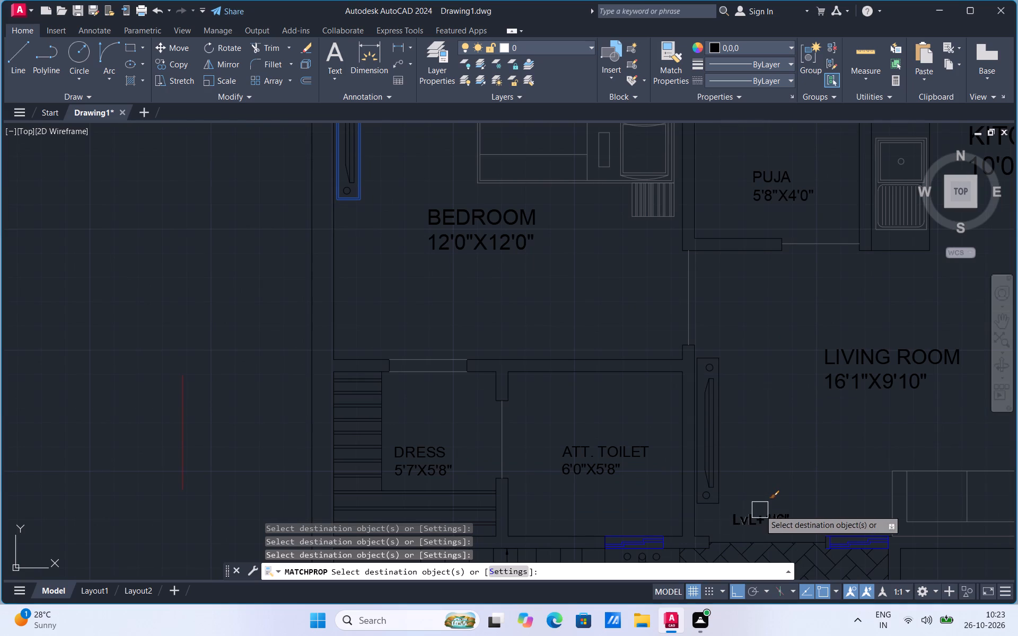
{"action": "left_click", "coordinate": [760, 510]}
{"action": "scroll", "coordinate": [697, 339], "scroll_direction": "down", "scroll_amount": 2}
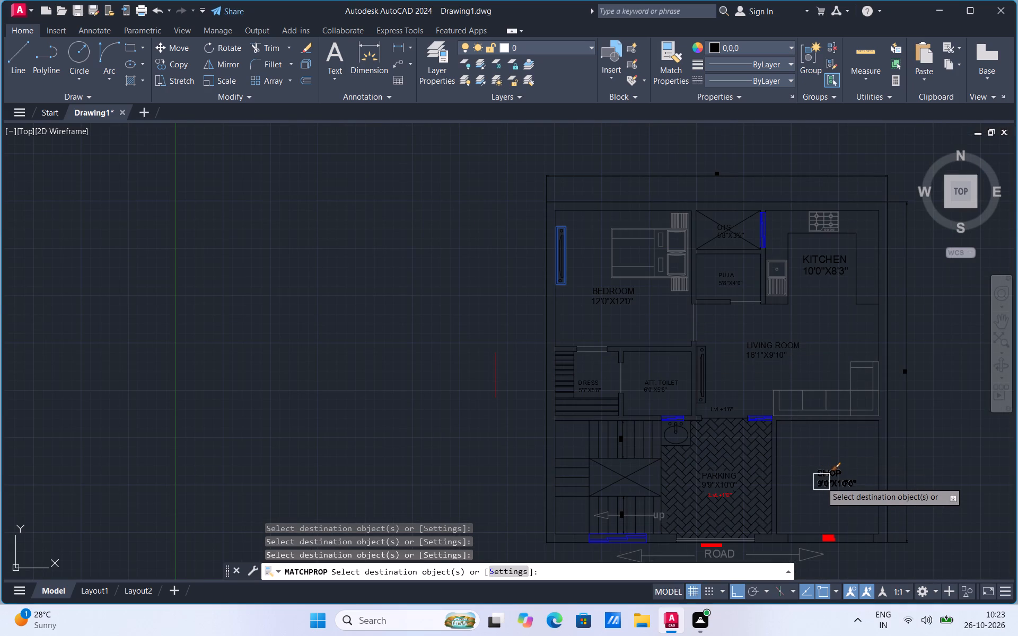
{"action": "left_click", "coordinate": [821, 482]}
{"action": "scroll", "coordinate": [770, 321], "scroll_direction": "up", "scroll_amount": 1}
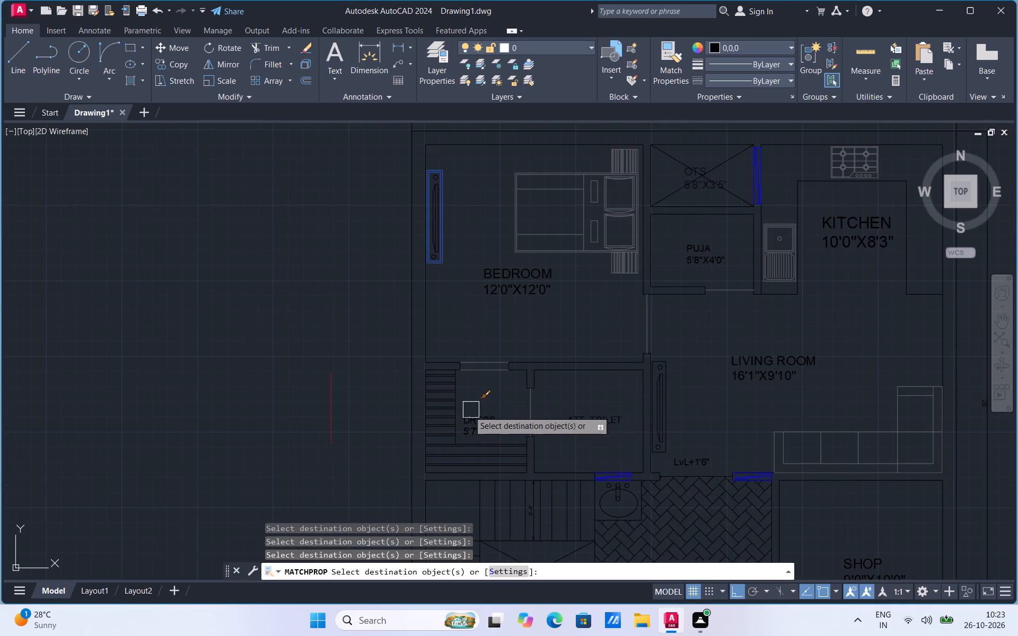
Set the current colour to yellow 248,215,49 and draw a short vertical sample line outside the plan, beside the dark red line.
{"action": "scroll", "coordinate": [450, 431], "scroll_direction": "down", "scroll_amount": 2}
{"action": "scroll", "coordinate": [552, 340], "scroll_direction": "up", "scroll_amount": 1}
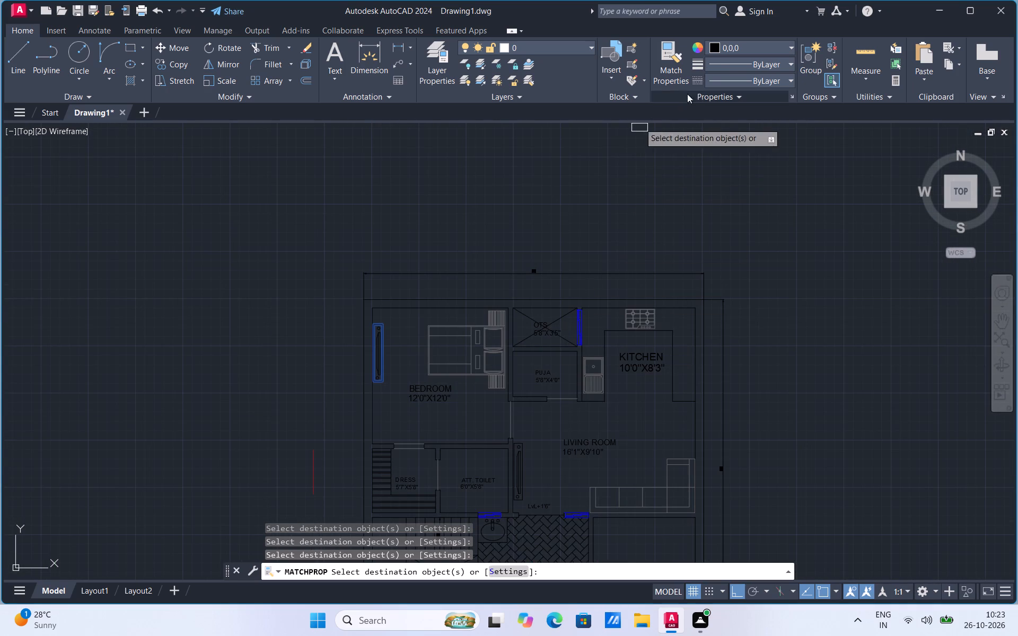
{"action": "left_click", "coordinate": [712, 48]}
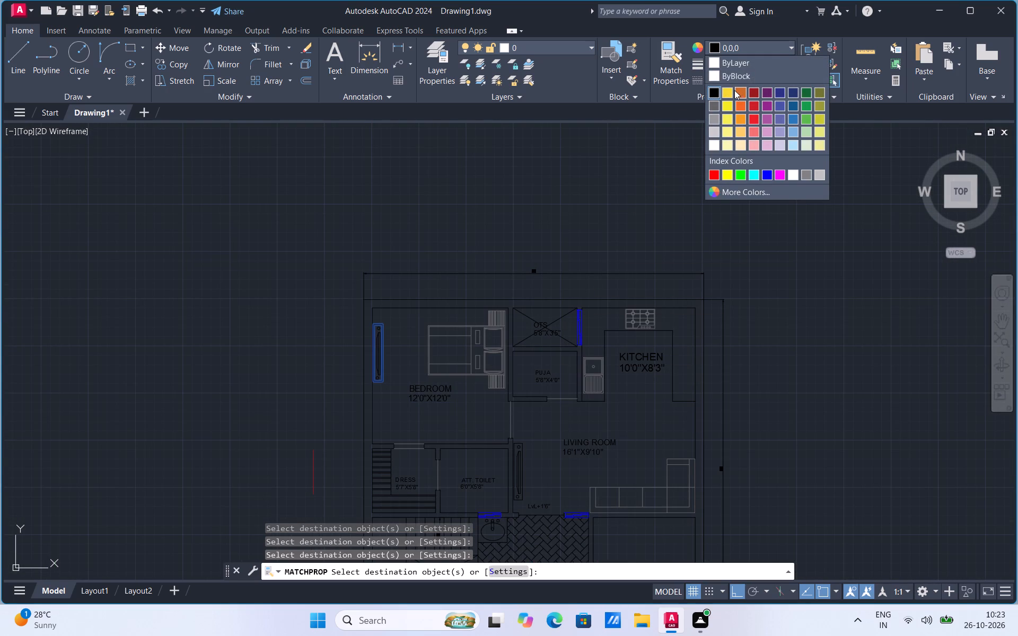
{"action": "left_click", "coordinate": [728, 92]}
{"action": "scroll", "coordinate": [666, 213], "scroll_direction": "down", "scroll_amount": 1}
{"action": "scroll", "coordinate": [545, 328], "scroll_direction": "up", "scroll_amount": 1}
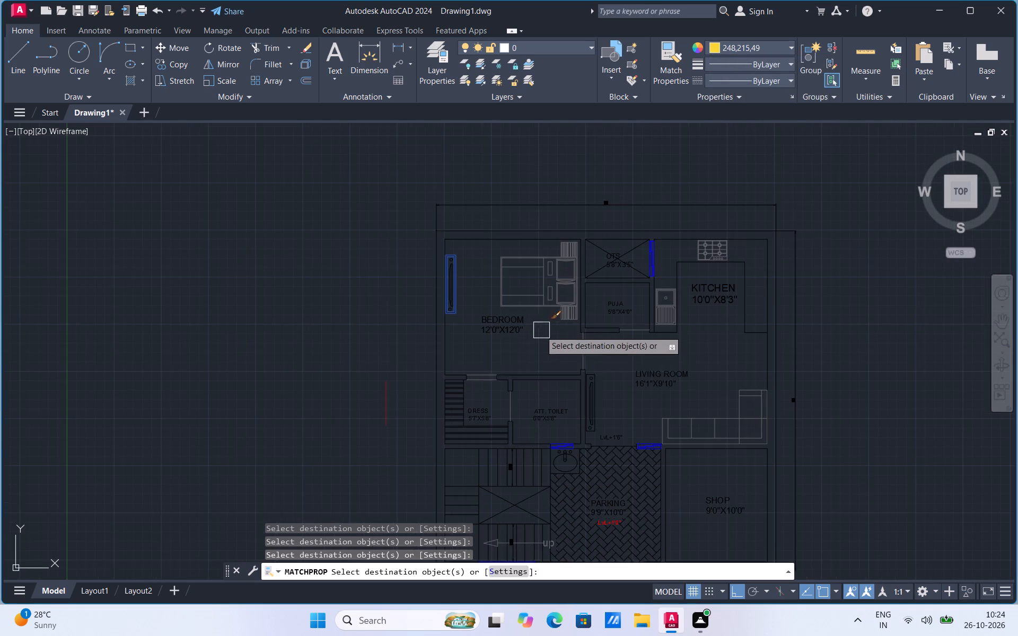
{"action": "key", "text": "Escape"}
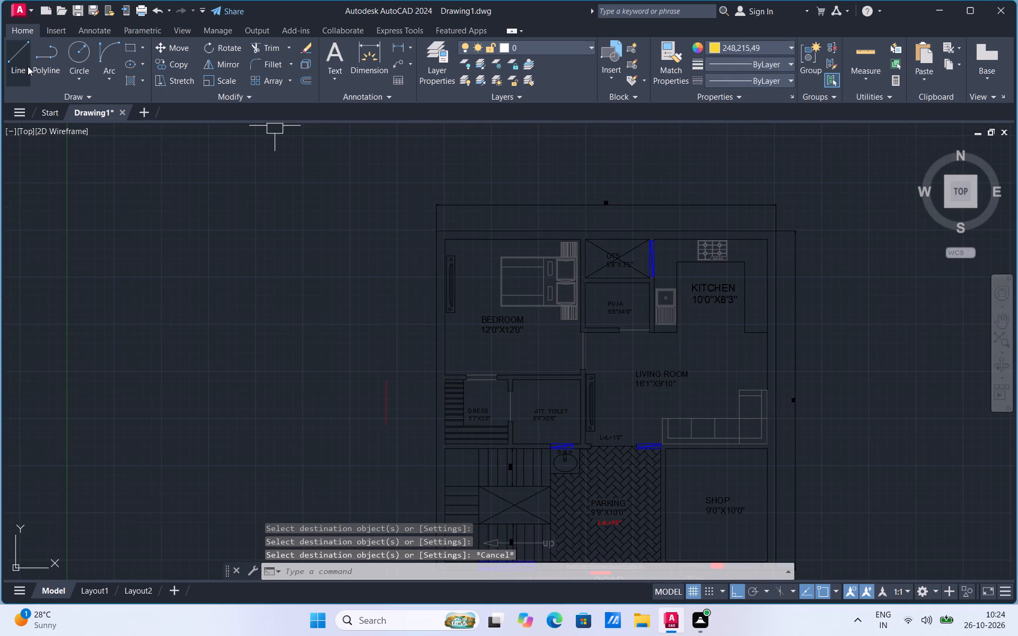
{"action": "left_click", "coordinate": [23, 61]}
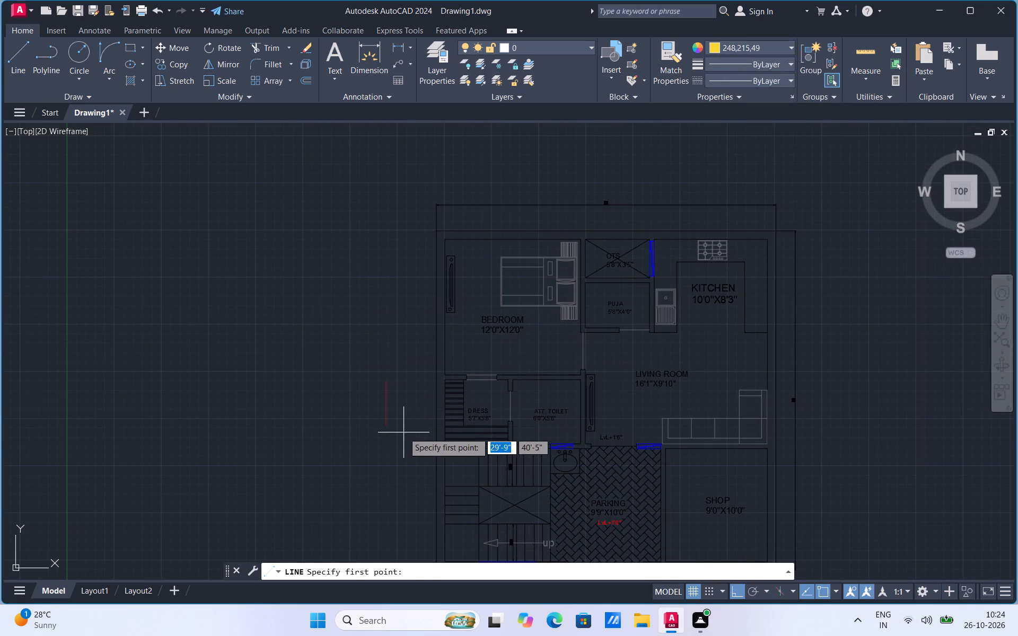
{"action": "left_click", "coordinate": [403, 432]}
{"action": "left_click", "coordinate": [404, 363]}
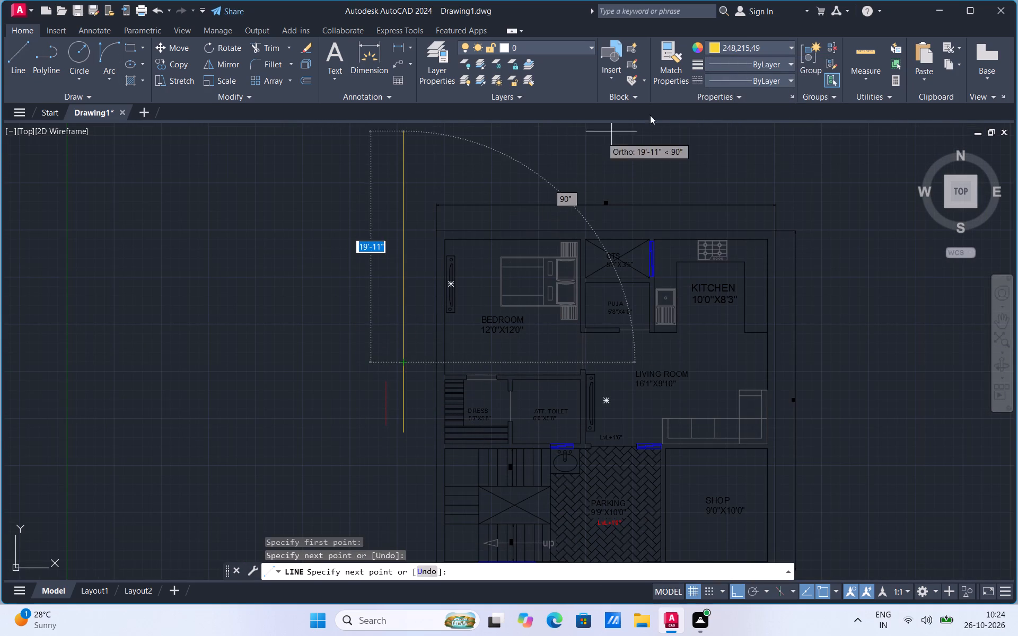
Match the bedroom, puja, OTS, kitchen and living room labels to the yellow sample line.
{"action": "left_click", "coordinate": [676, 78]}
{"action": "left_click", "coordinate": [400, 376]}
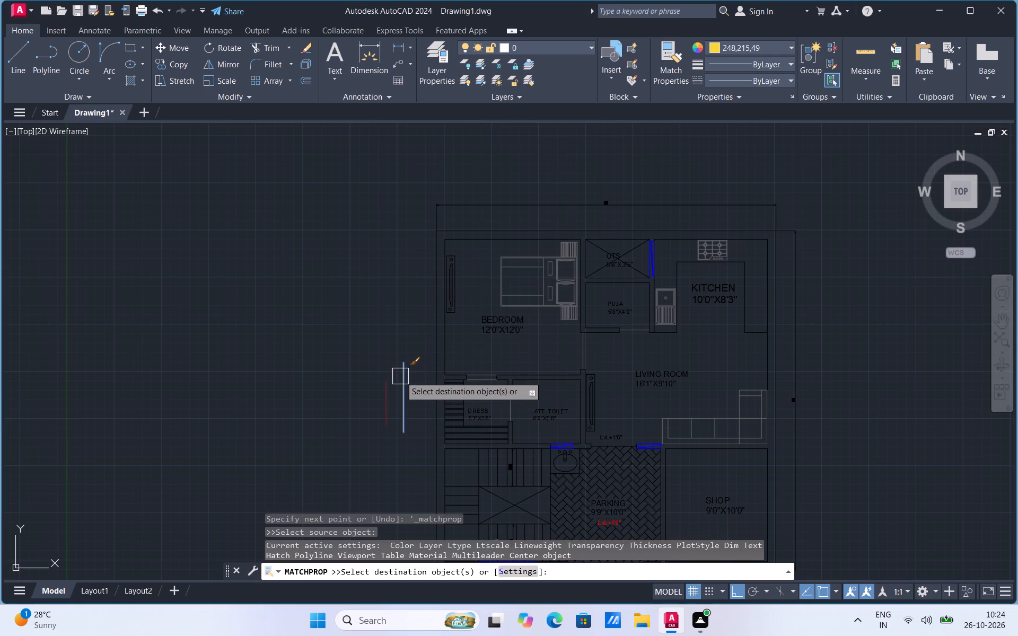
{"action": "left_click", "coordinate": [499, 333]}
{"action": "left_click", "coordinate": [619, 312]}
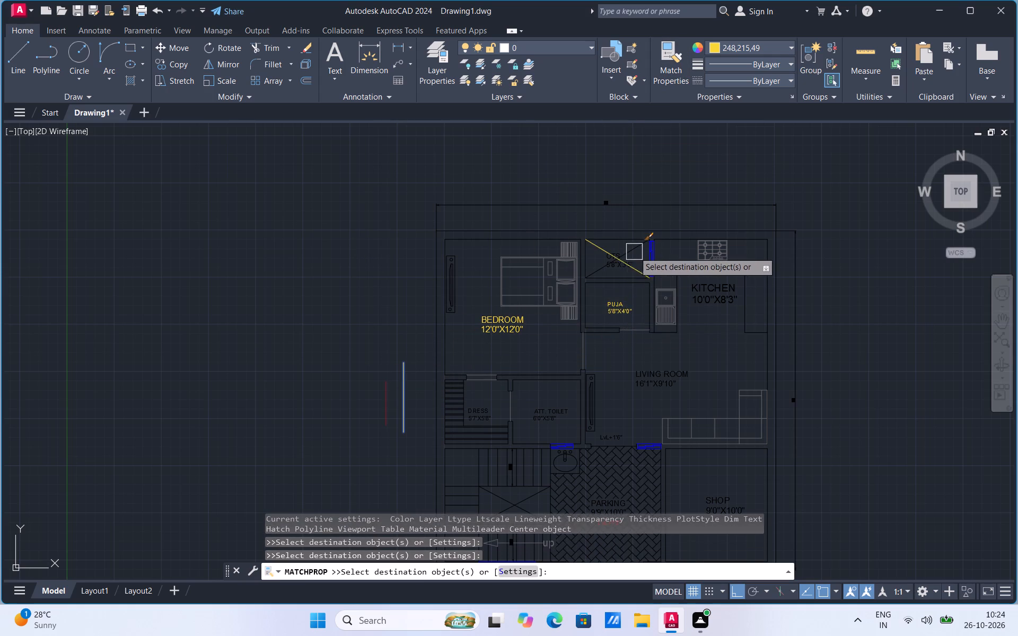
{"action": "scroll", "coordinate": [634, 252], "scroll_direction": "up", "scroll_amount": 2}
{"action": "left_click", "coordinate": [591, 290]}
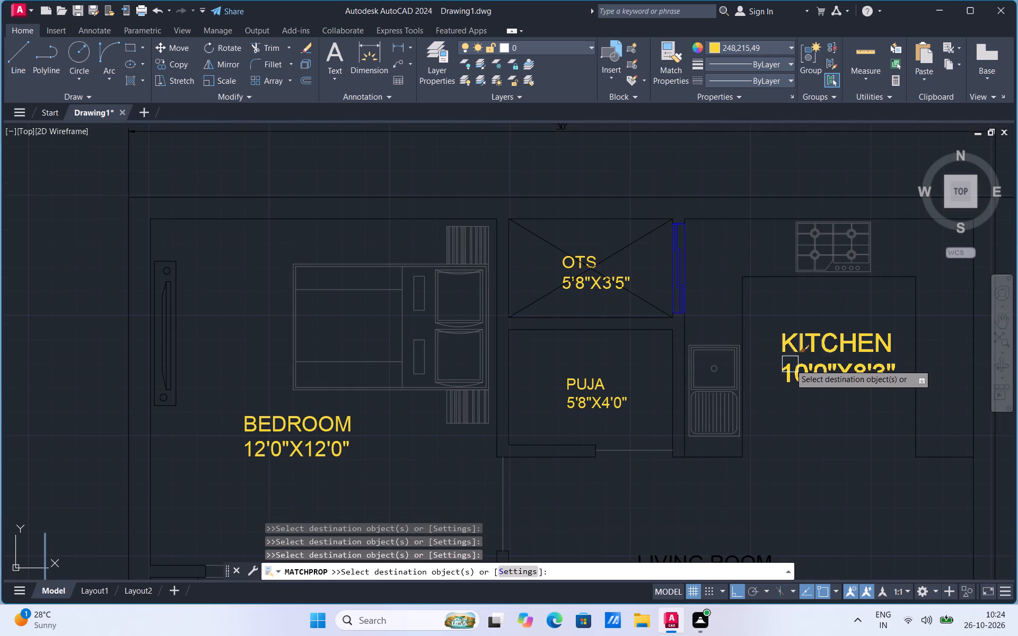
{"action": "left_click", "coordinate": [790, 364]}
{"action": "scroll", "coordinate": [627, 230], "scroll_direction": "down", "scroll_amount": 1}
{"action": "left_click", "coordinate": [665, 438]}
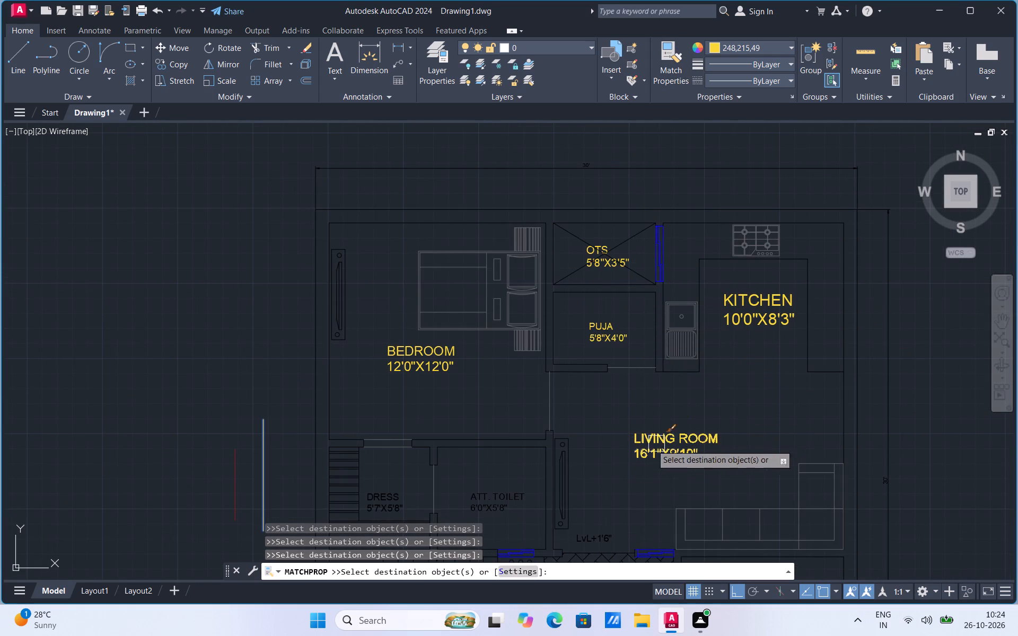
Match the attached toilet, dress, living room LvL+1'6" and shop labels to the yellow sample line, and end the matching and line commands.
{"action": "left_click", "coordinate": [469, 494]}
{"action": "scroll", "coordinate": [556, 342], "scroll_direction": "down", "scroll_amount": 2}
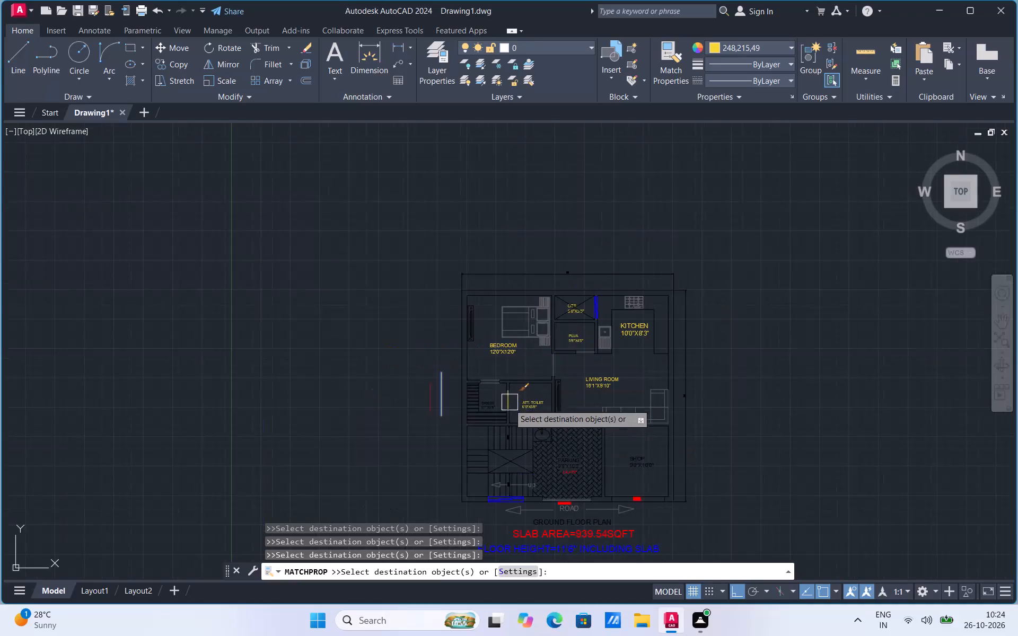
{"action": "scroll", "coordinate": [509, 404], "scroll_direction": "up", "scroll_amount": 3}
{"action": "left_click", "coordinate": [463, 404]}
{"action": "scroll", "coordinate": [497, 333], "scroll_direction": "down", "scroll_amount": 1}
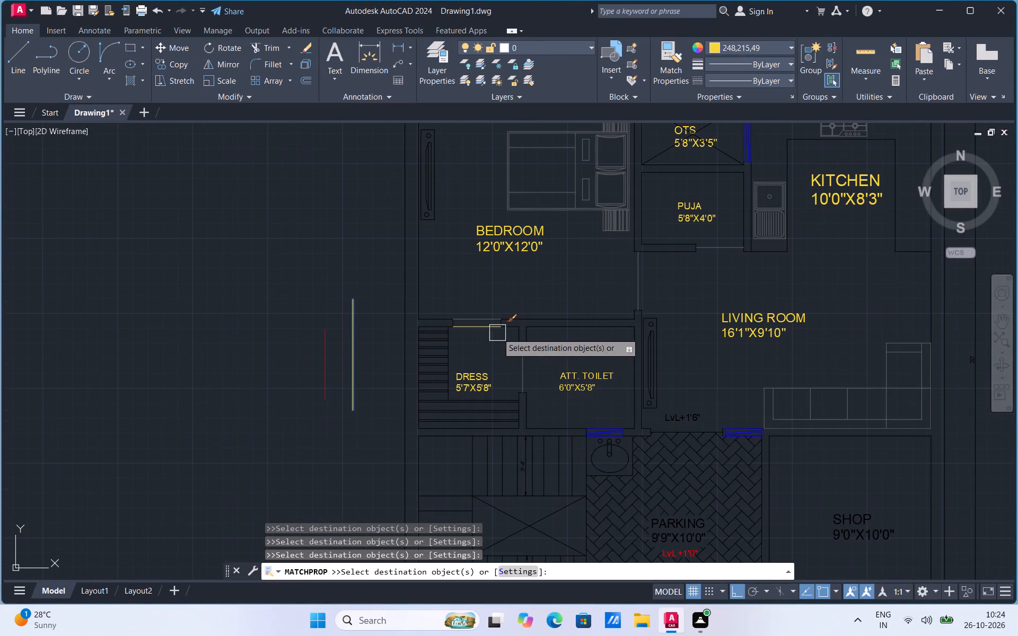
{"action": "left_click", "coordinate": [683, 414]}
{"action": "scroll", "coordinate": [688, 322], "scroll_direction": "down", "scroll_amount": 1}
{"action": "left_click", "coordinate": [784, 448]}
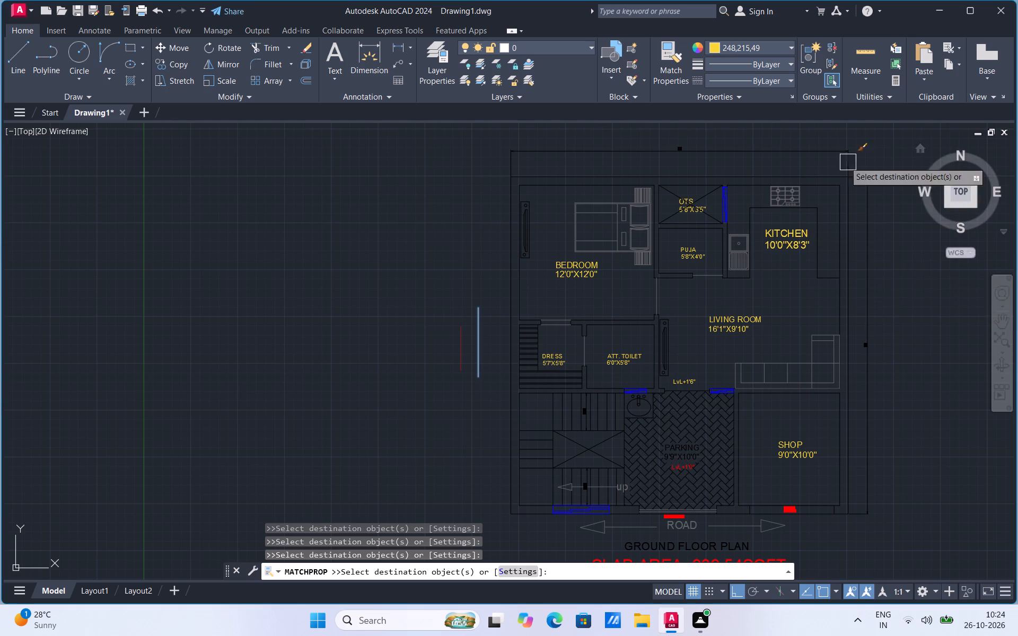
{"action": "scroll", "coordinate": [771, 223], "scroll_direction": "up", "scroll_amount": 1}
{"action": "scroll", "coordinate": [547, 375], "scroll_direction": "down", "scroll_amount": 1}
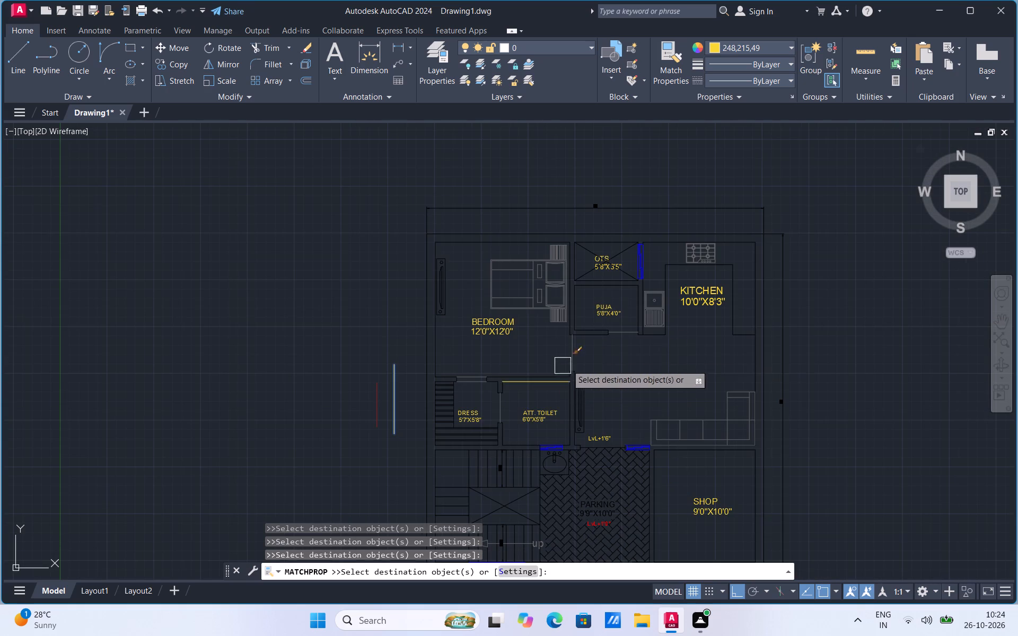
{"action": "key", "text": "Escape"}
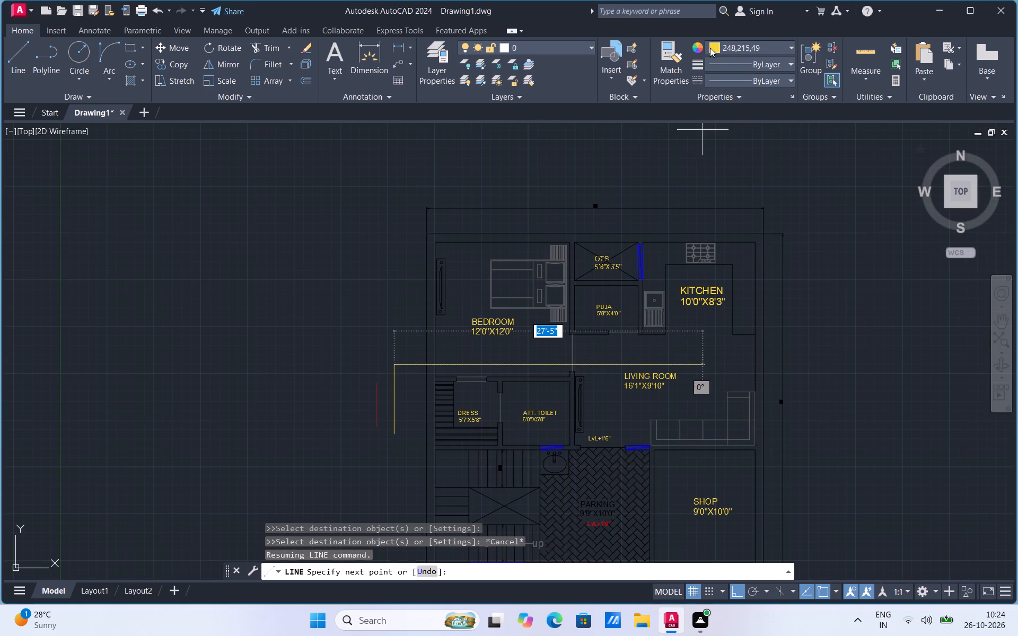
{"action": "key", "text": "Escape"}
Set the current colour to black 0,0,0 and match the bedroom, puja, kitchen and living room labels to the black overall dimension above the plan.
{"action": "left_click", "coordinate": [715, 48]}
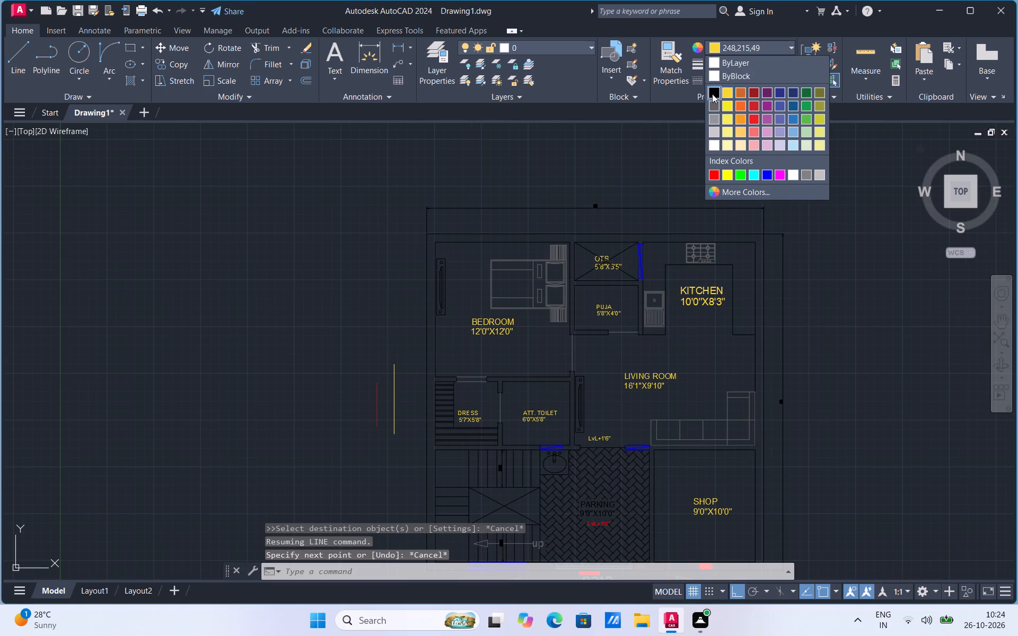
{"action": "left_click", "coordinate": [712, 94]}
{"action": "key", "text": "Escape"}
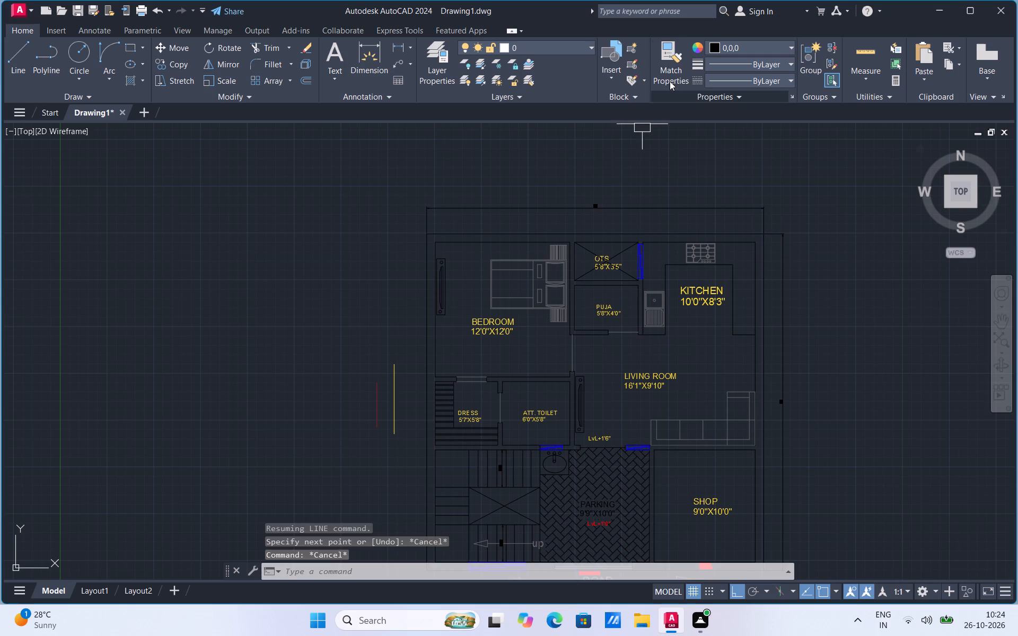
{"action": "left_click", "coordinate": [670, 81]}
{"action": "left_click", "coordinate": [552, 204]}
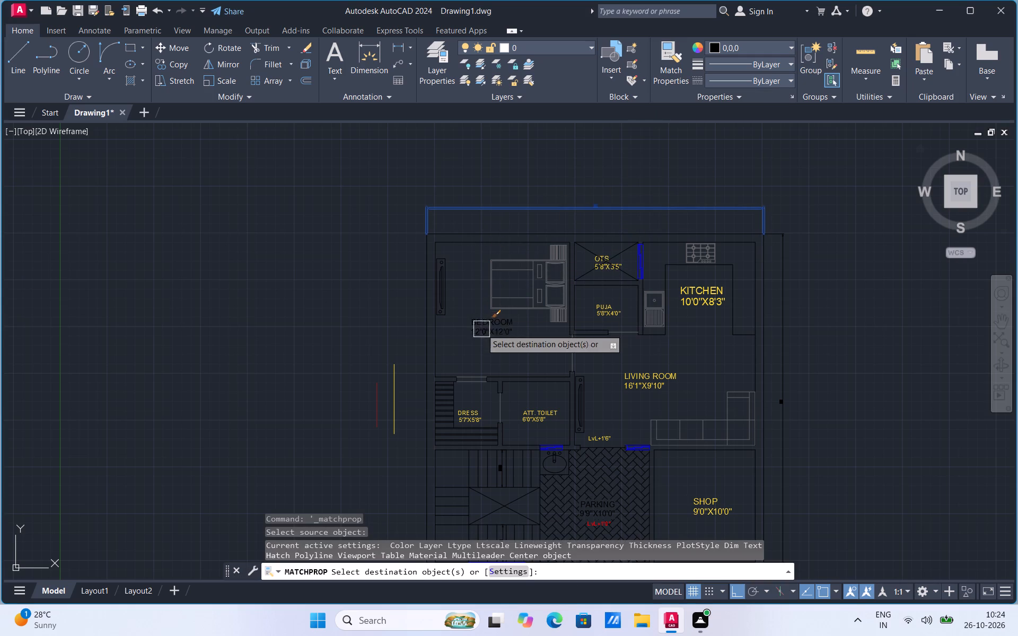
{"action": "left_click", "coordinate": [481, 329]}
{"action": "left_click", "coordinate": [601, 309]}
{"action": "left_click", "coordinate": [686, 301]}
{"action": "left_click", "coordinate": [651, 370]}
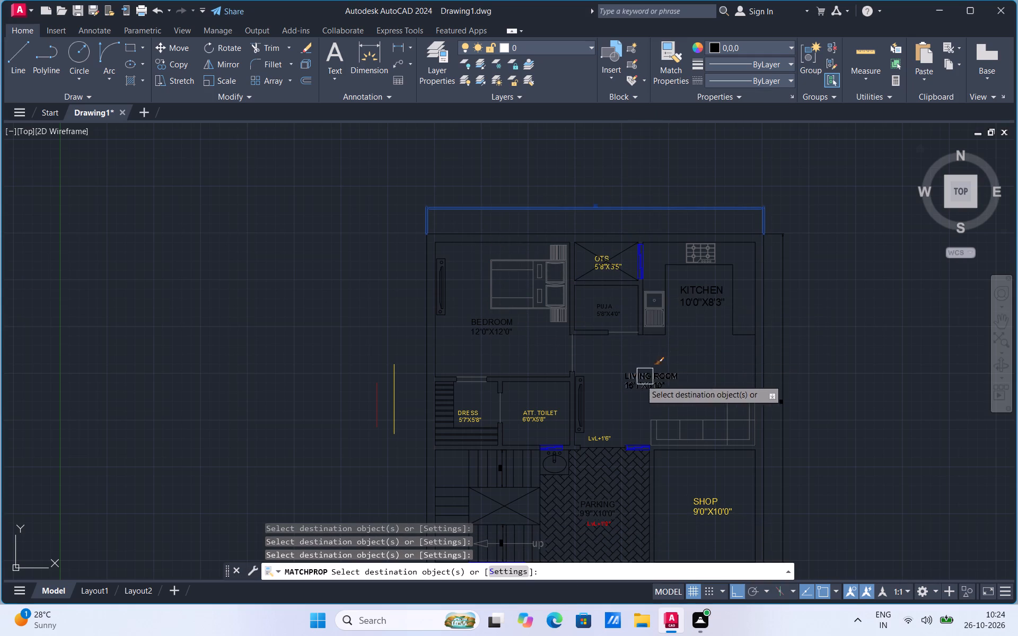
Match the attached toilet, dress, OTS and shop labels to the same black overall dimension.
{"action": "left_click", "coordinate": [548, 410]}
{"action": "left_click", "coordinate": [479, 411]}
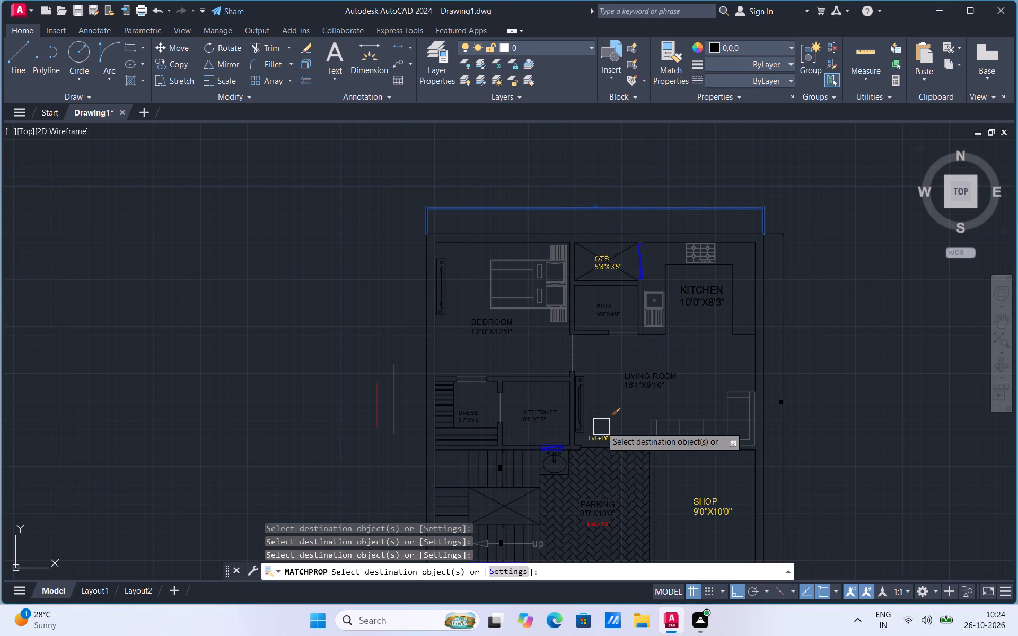
{"action": "scroll", "coordinate": [613, 268], "scroll_direction": "up", "scroll_amount": 2}
{"action": "left_click", "coordinate": [592, 272]}
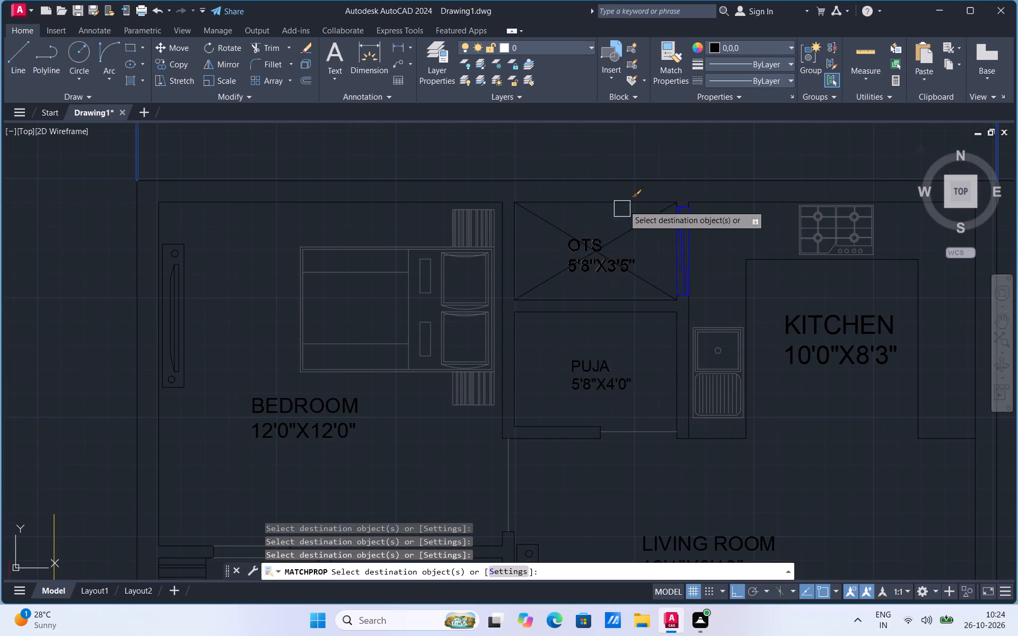
{"action": "scroll", "coordinate": [624, 202], "scroll_direction": "down", "scroll_amount": 2}
{"action": "left_click", "coordinate": [708, 468]}
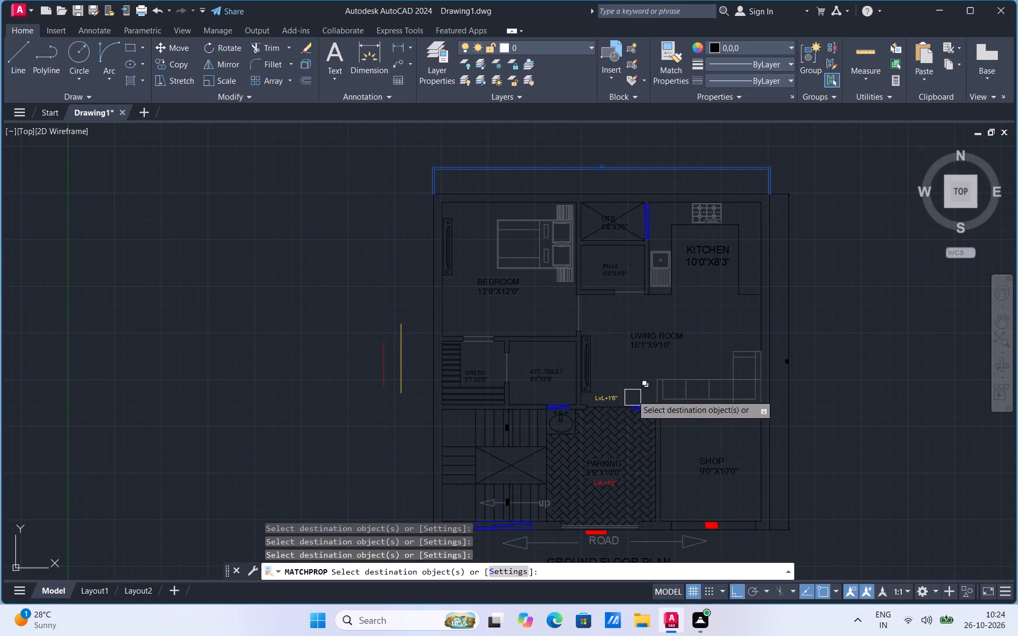
Set the current colour to Red and match the living room's LvL+1'6" label to the parking area's red LvL+1'0" label.
{"action": "scroll", "coordinate": [627, 363], "scroll_direction": "up", "scroll_amount": 1}
{"action": "left_click", "coordinate": [717, 47]}
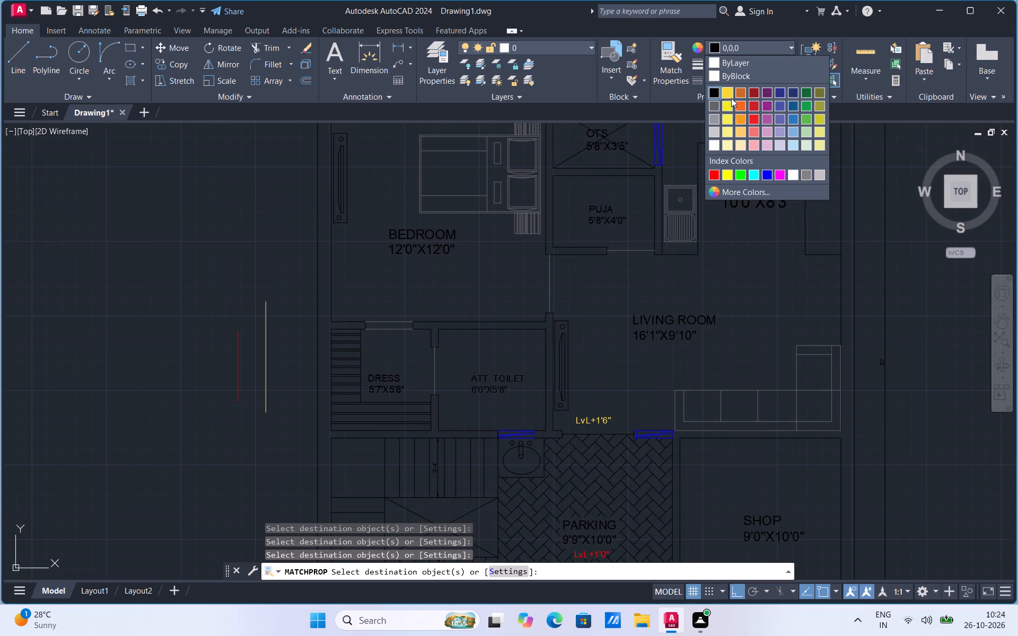
{"action": "left_click", "coordinate": [715, 173]}
{"action": "key", "text": "Escape"}
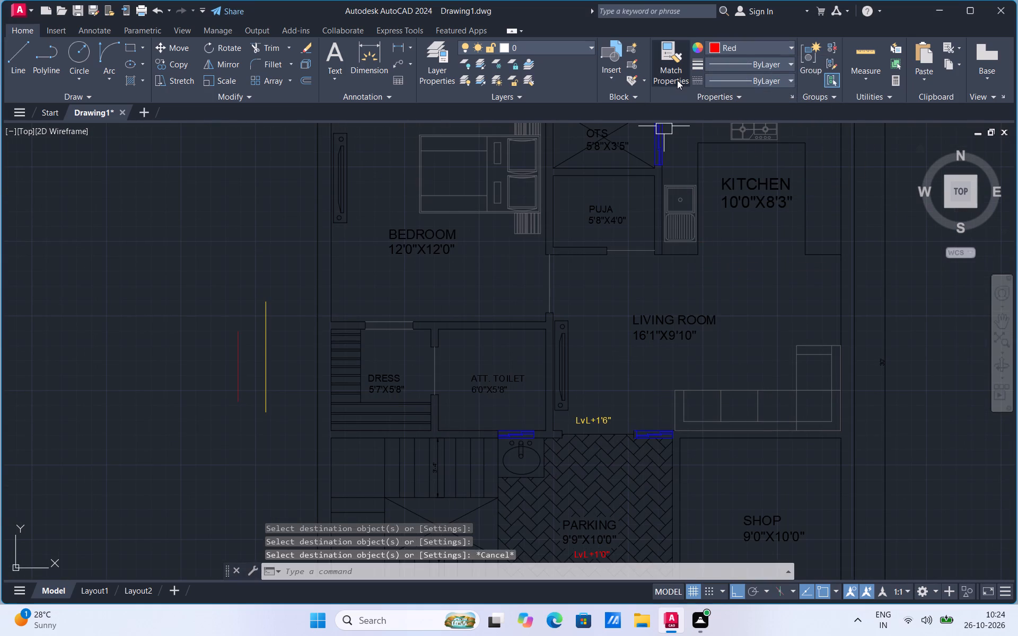
{"action": "left_click", "coordinate": [677, 80]}
{"action": "scroll", "coordinate": [591, 552], "scroll_direction": "up", "scroll_amount": 3}
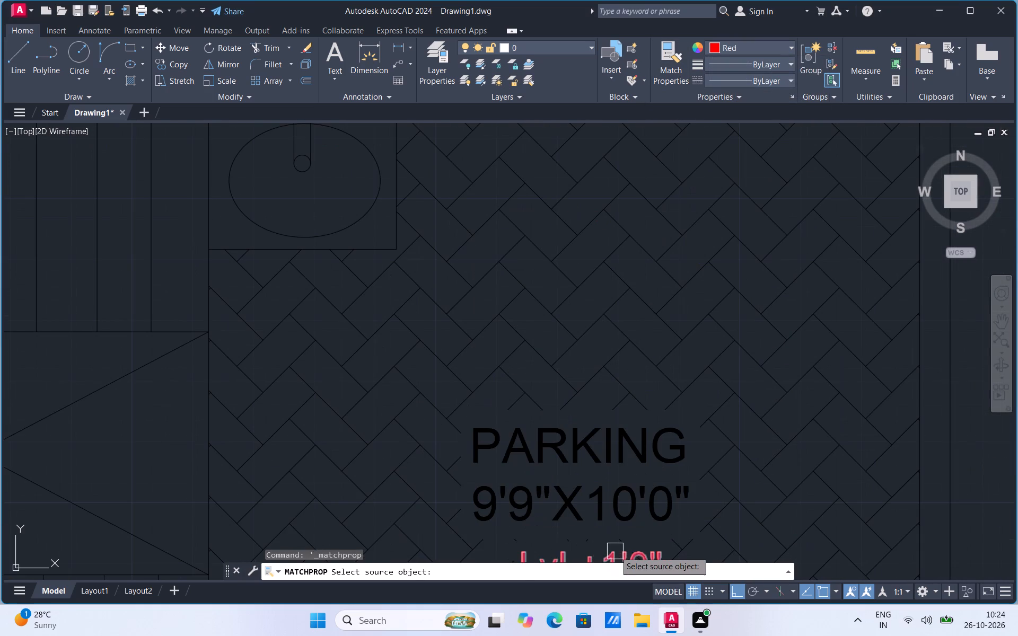
{"action": "left_click", "coordinate": [615, 551]}
{"action": "scroll", "coordinate": [612, 551], "scroll_direction": "down", "scroll_amount": 2}
{"action": "scroll", "coordinate": [601, 458], "scroll_direction": "down", "scroll_amount": 4}
{"action": "scroll", "coordinate": [606, 383], "scroll_direction": "up", "scroll_amount": 2}
{"action": "left_click", "coordinate": [587, 403]}
{"action": "scroll", "coordinate": [622, 307], "scroll_direction": "down", "scroll_amount": 3}
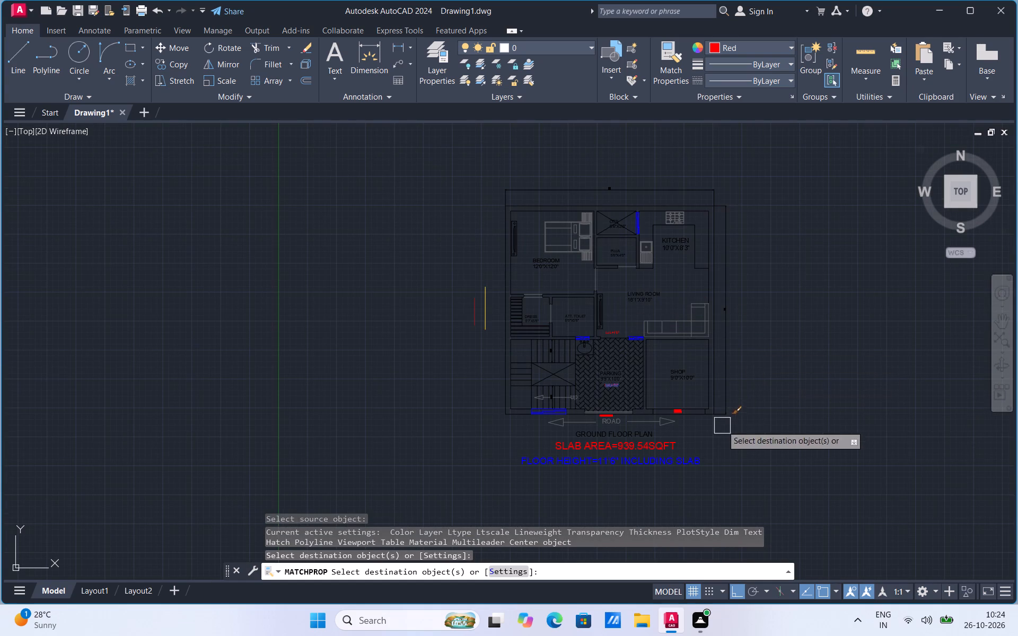
{"action": "key", "text": "Escape"}
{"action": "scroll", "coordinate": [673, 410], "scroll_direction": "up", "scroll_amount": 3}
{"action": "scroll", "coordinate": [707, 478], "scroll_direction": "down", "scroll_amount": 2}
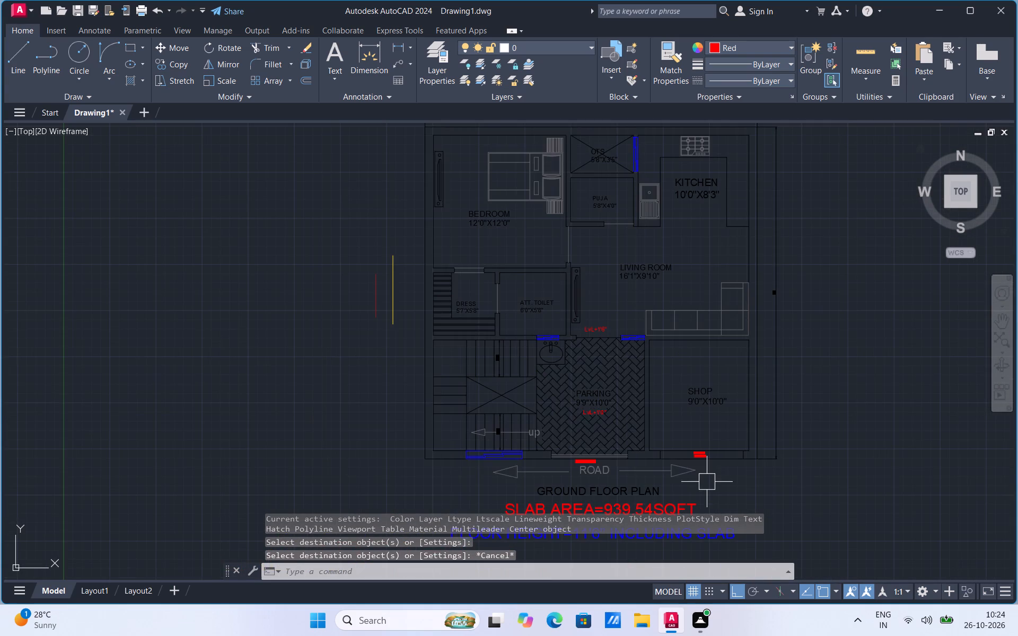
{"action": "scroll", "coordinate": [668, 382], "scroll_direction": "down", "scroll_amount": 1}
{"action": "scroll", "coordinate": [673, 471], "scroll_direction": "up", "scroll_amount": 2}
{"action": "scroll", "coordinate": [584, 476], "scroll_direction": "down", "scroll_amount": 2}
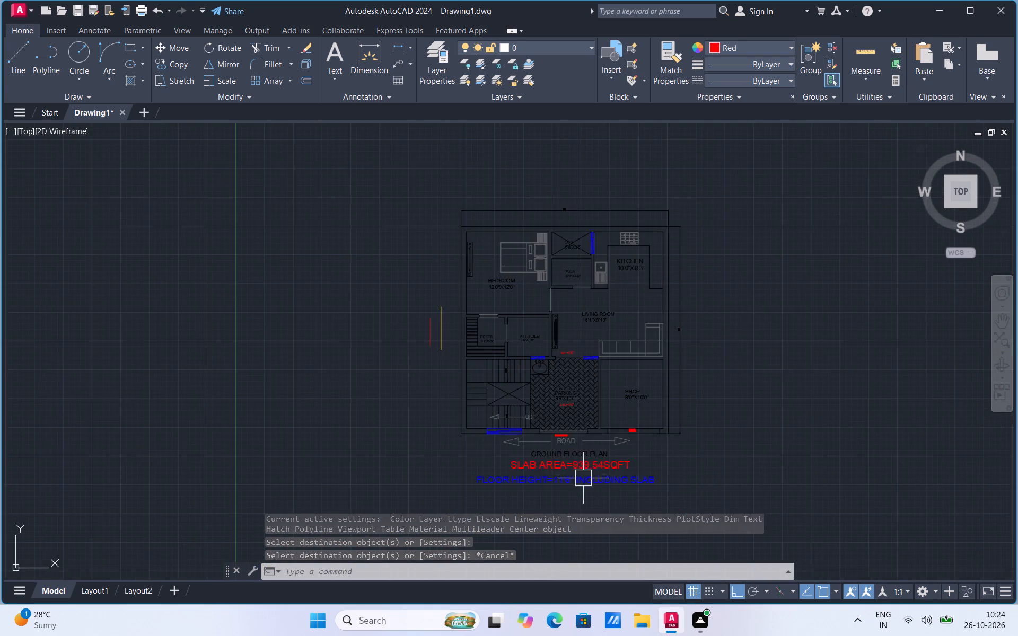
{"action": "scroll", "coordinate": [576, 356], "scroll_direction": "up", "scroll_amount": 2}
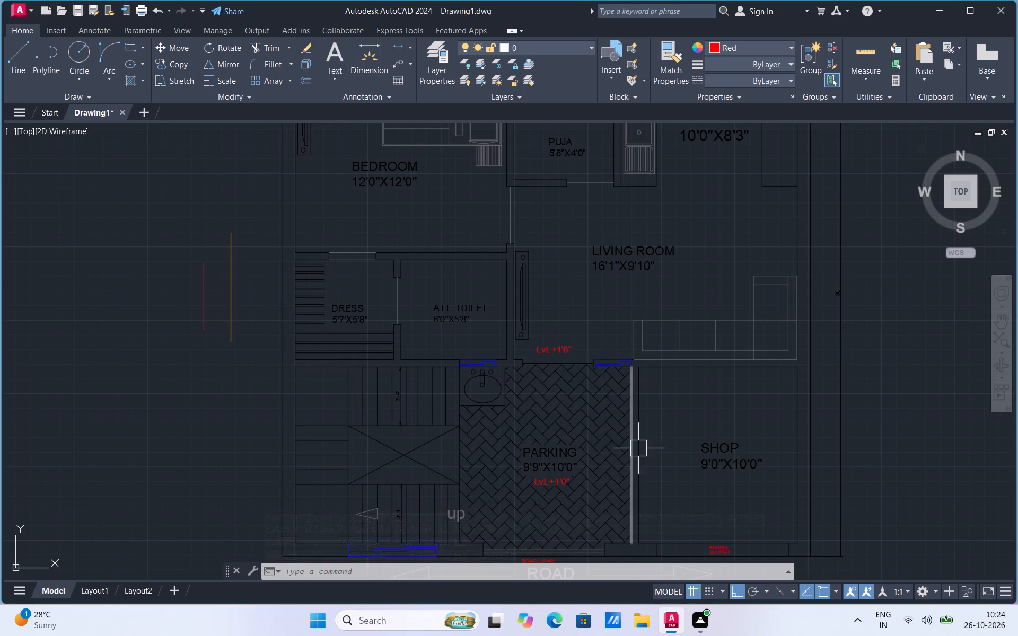
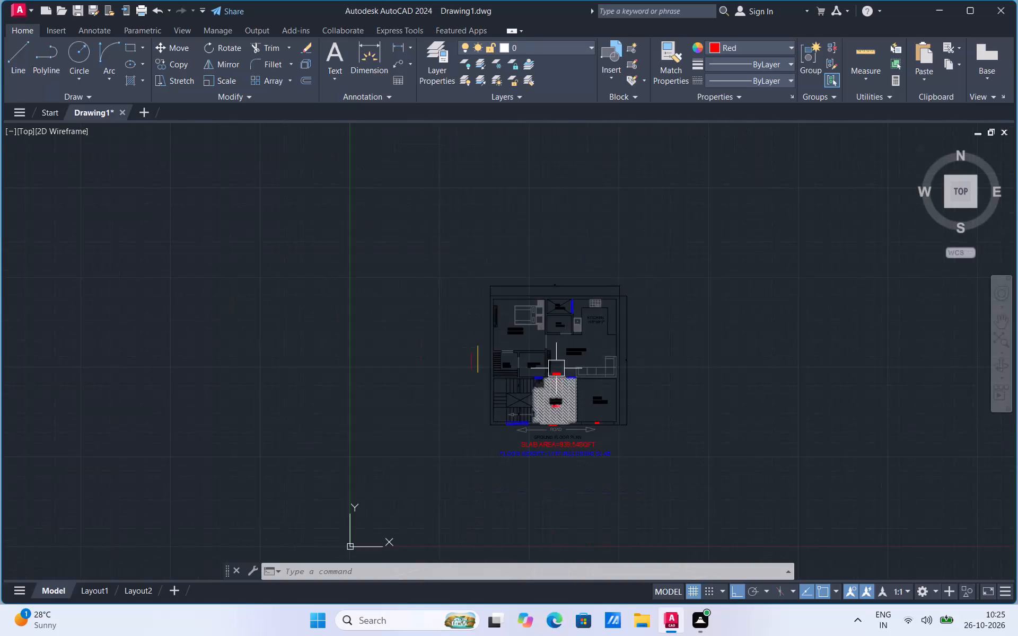
Set the current colour to pink 209,156,199 and draw a vertical sample line beside the plan, next to the existing sample lines.
{"action": "scroll", "coordinate": [560, 357], "scroll_direction": "up", "scroll_amount": 2}
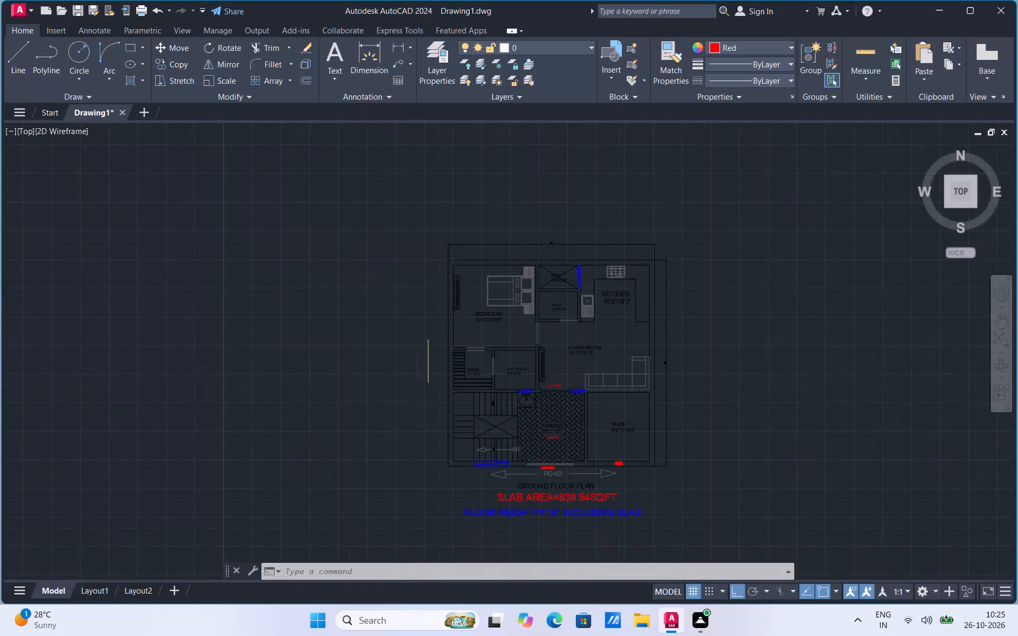
{"action": "scroll", "coordinate": [616, 362], "scroll_direction": "up", "scroll_amount": 1}
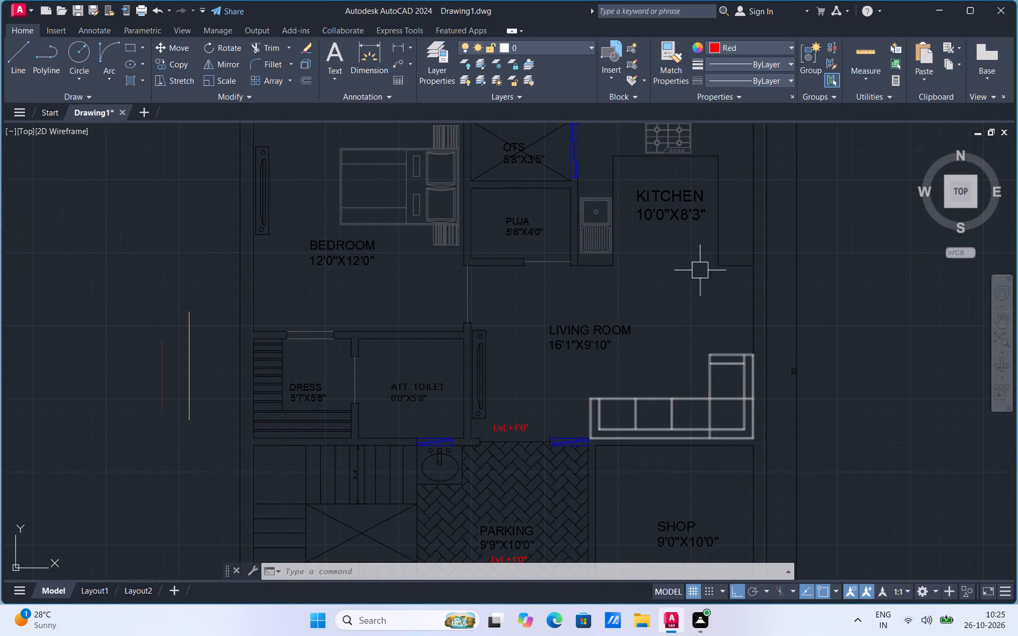
{"action": "left_click", "coordinate": [714, 48]}
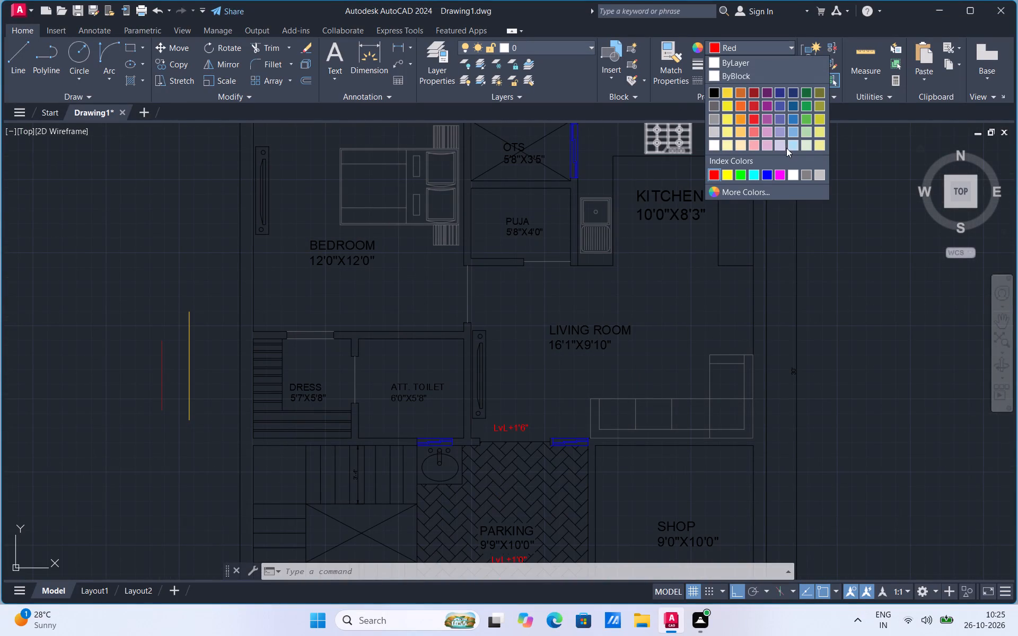
{"action": "left_click", "coordinate": [769, 132]}
{"action": "left_click", "coordinate": [24, 70]}
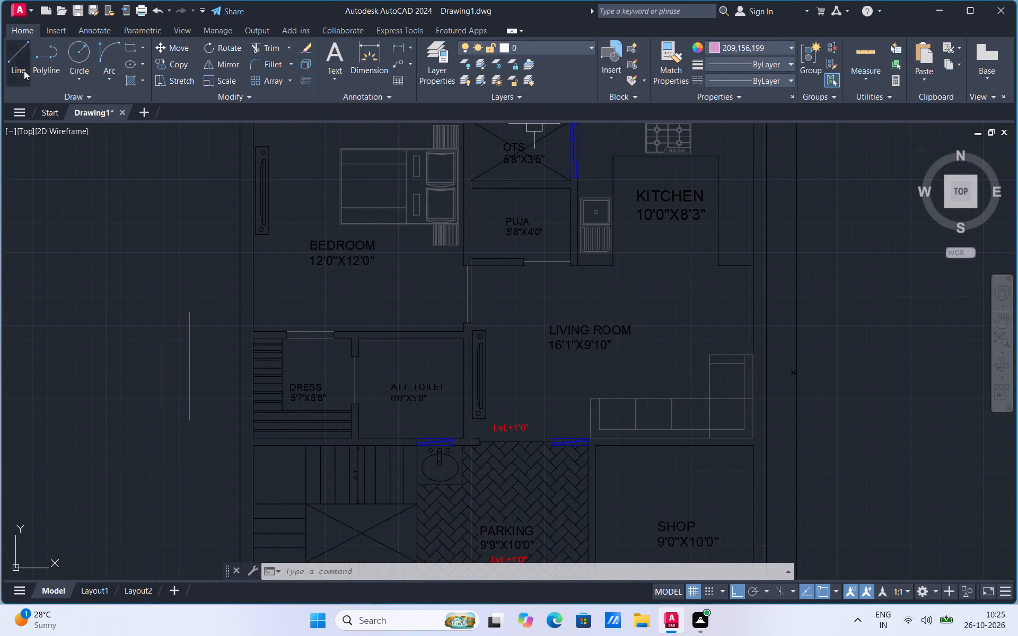
{"action": "left_click", "coordinate": [214, 436]}
{"action": "left_click", "coordinate": [208, 333]}
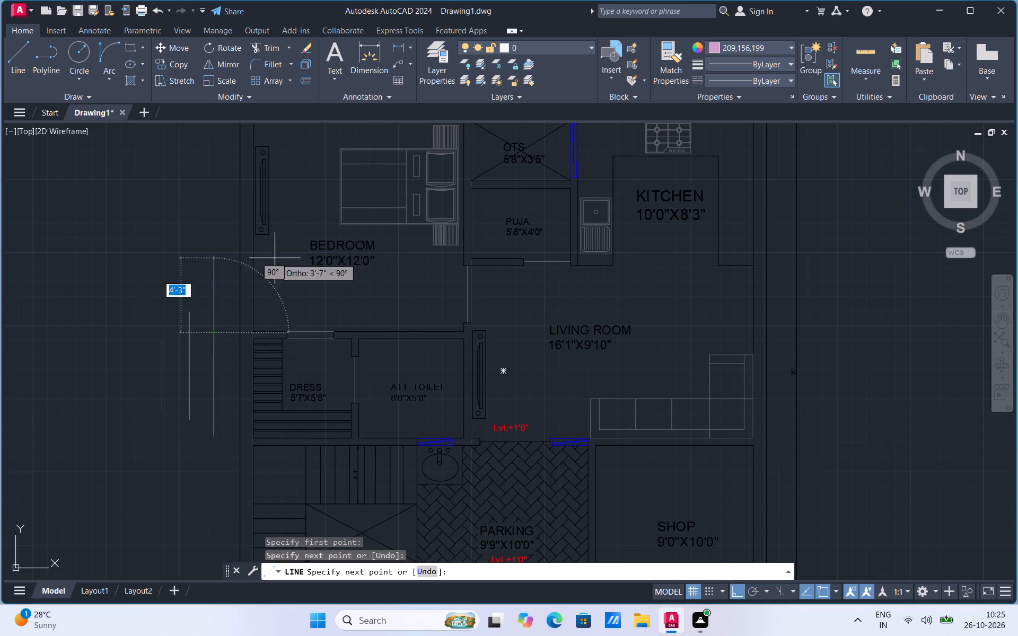
Remove the old yellow and red sample lines beside the plan with Trim.
{"action": "left_click", "coordinate": [278, 48]}
{"action": "left_click", "coordinate": [186, 341]}
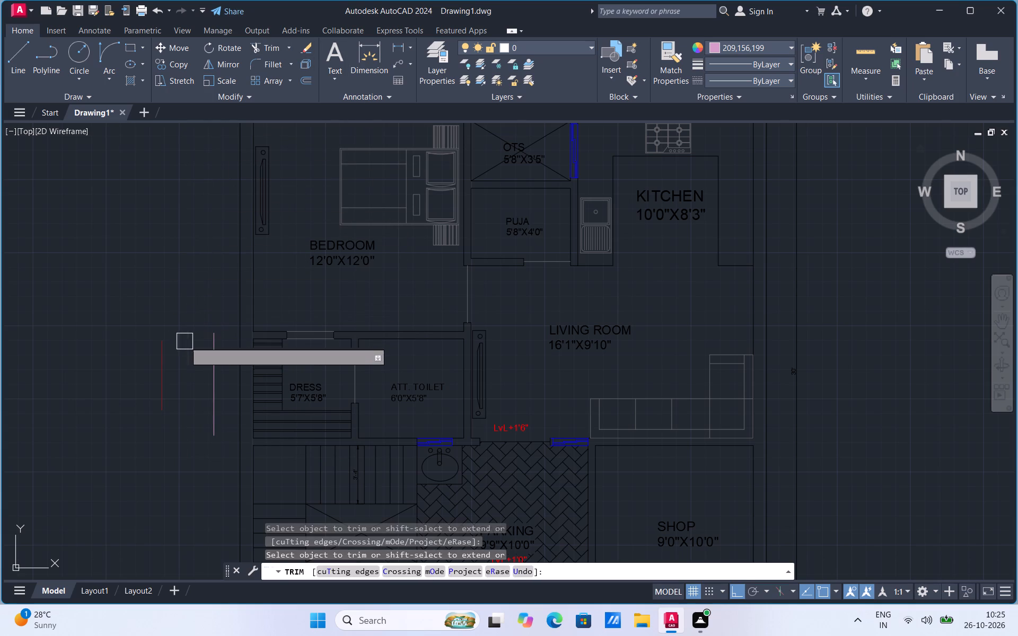
{"action": "left_click", "coordinate": [152, 374]}
{"action": "left_click", "coordinate": [170, 365]}
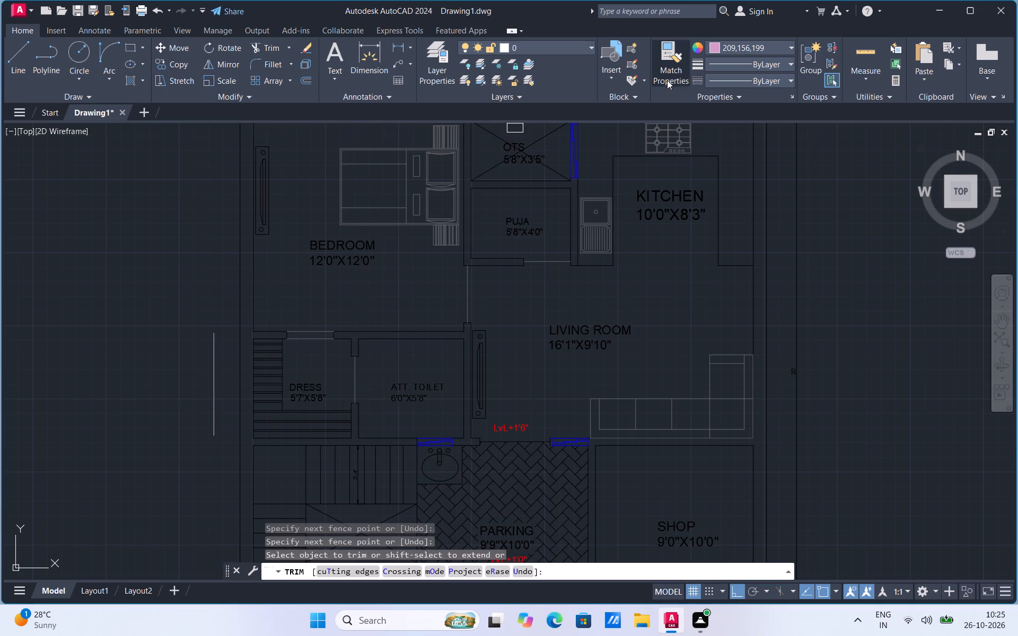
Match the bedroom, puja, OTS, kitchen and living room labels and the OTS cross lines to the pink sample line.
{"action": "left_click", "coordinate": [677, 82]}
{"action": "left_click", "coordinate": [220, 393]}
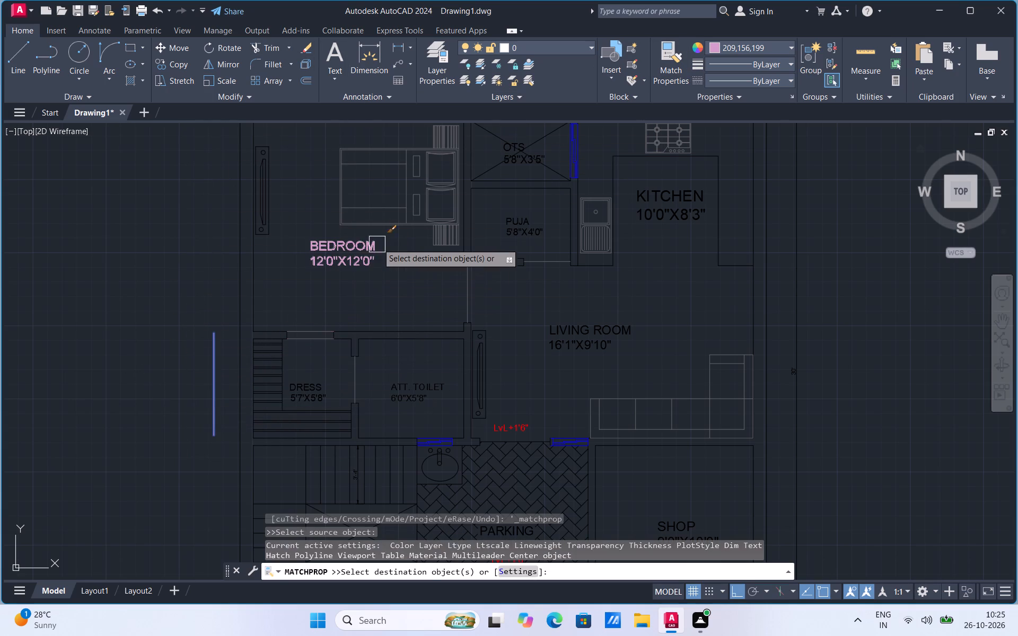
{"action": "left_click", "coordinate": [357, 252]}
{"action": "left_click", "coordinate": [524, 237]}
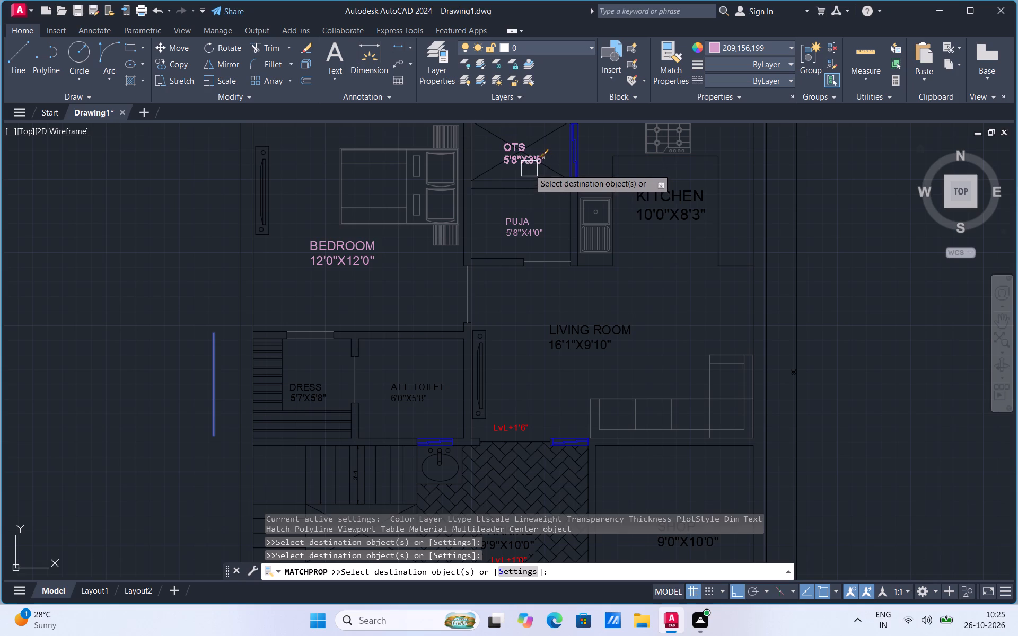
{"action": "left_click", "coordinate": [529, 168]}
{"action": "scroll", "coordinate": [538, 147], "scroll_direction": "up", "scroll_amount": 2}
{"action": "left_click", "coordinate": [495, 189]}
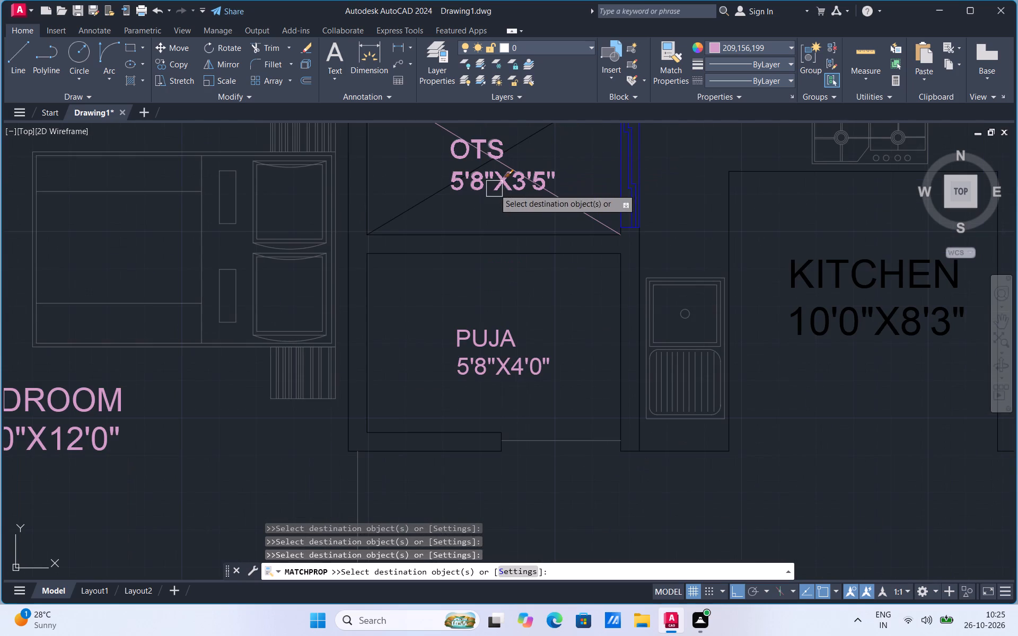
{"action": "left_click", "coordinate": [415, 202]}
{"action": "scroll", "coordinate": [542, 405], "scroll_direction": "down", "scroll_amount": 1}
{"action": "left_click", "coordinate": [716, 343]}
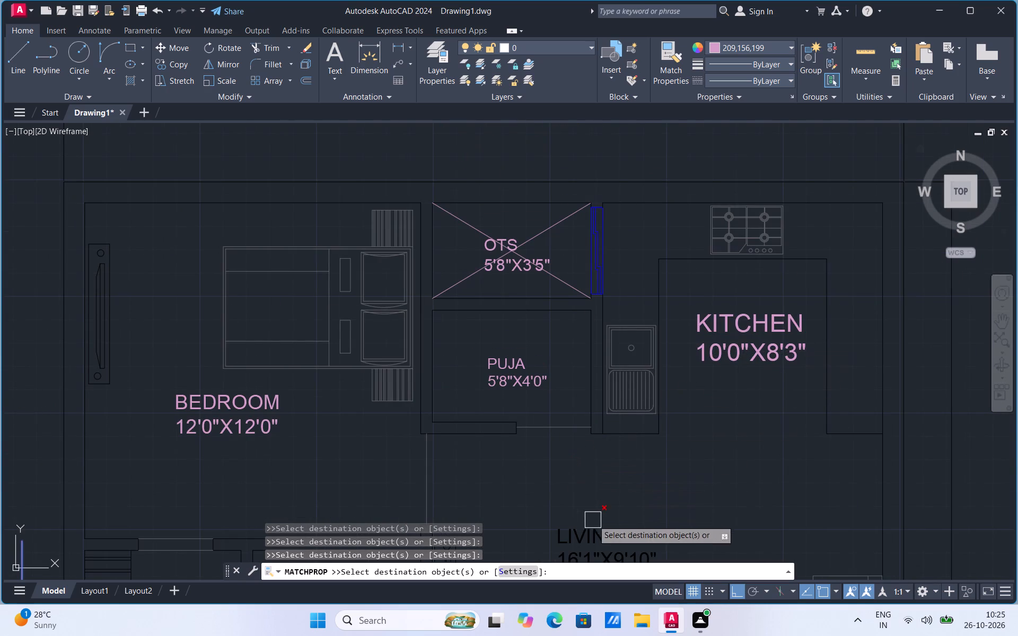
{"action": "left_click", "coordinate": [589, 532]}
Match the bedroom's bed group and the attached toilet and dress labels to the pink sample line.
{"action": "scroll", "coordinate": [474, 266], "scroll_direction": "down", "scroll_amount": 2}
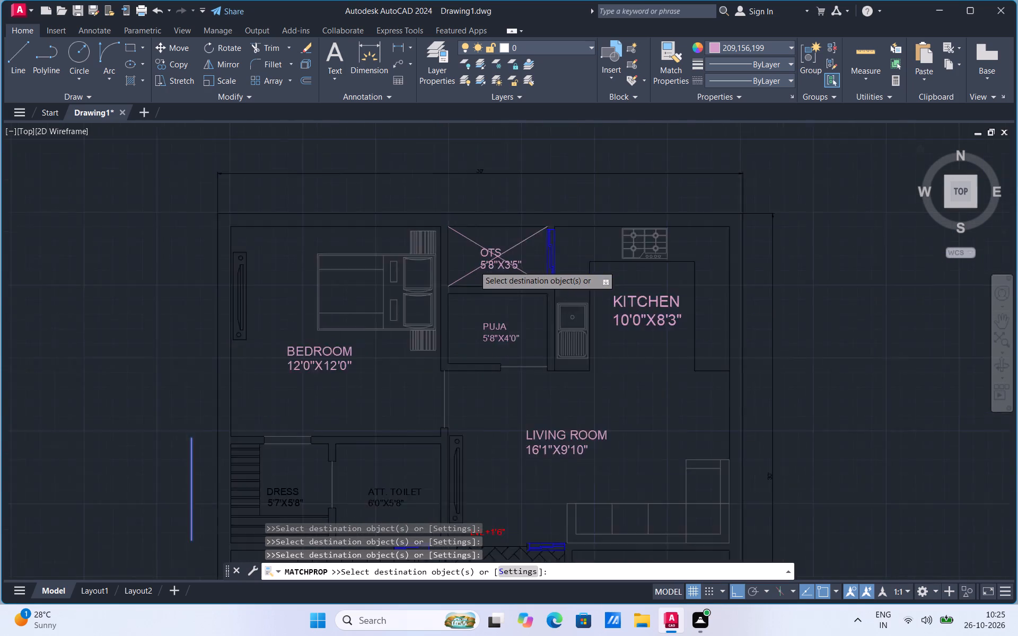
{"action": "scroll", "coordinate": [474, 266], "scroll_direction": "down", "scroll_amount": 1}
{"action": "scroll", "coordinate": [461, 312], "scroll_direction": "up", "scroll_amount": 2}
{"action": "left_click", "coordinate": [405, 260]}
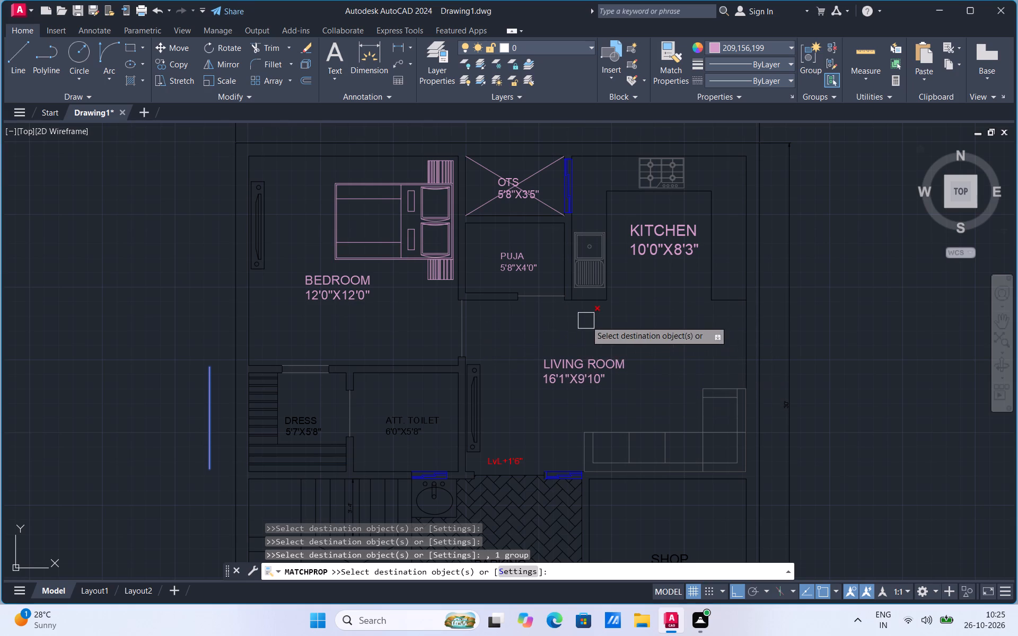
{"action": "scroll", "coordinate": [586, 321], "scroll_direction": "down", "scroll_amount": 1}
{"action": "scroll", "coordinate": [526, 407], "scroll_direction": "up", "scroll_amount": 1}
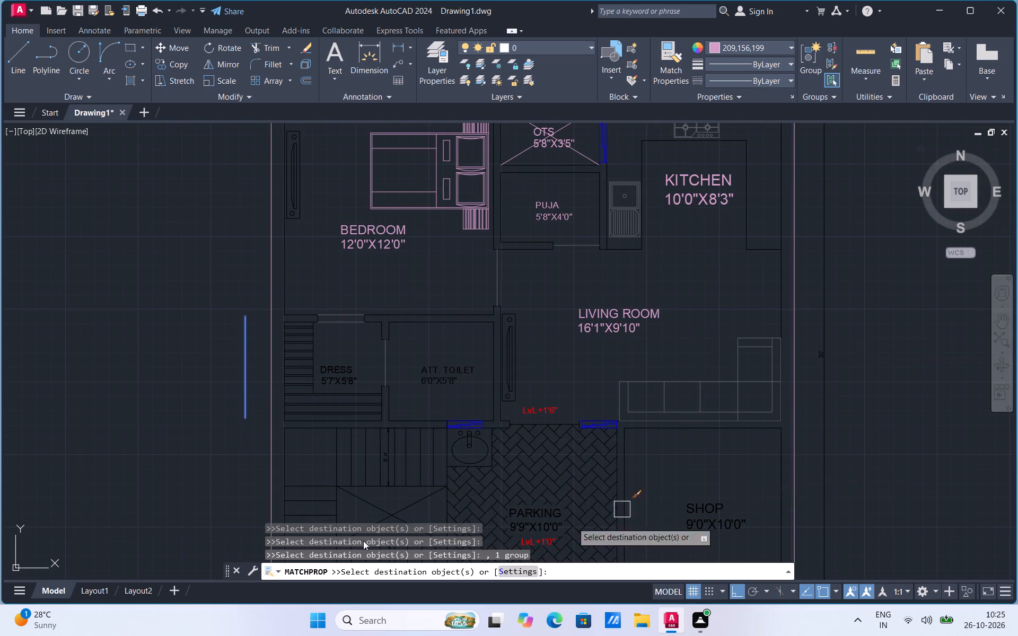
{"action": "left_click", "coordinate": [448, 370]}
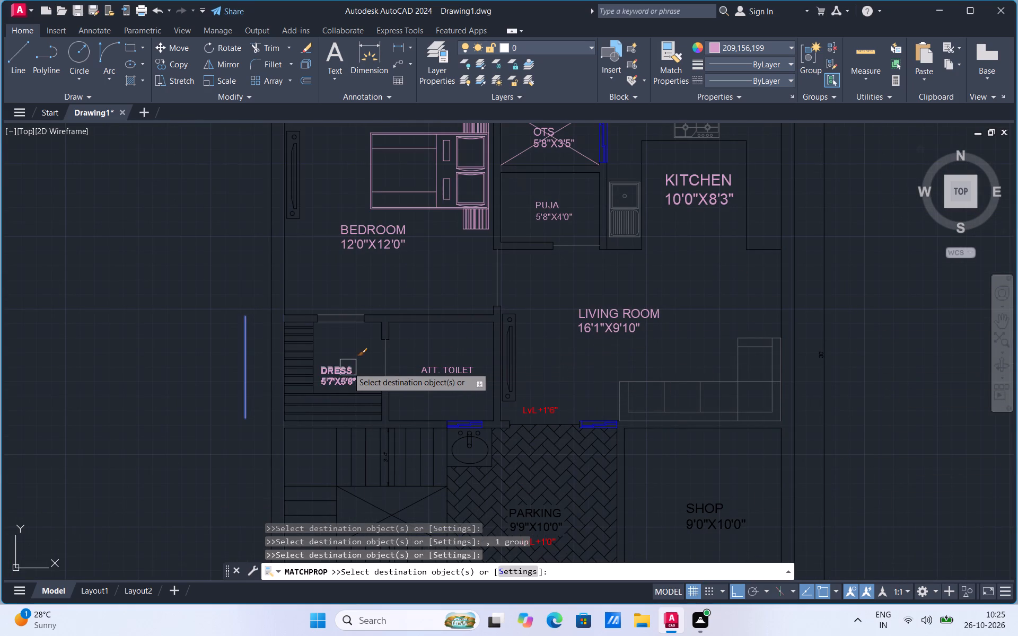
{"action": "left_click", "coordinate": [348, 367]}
Match the upper shelf lines of the dress room's vertical wardrobe to the pink sample line.
{"action": "scroll", "coordinate": [302, 325], "scroll_direction": "up", "scroll_amount": 3}
{"action": "left_click", "coordinate": [300, 325]}
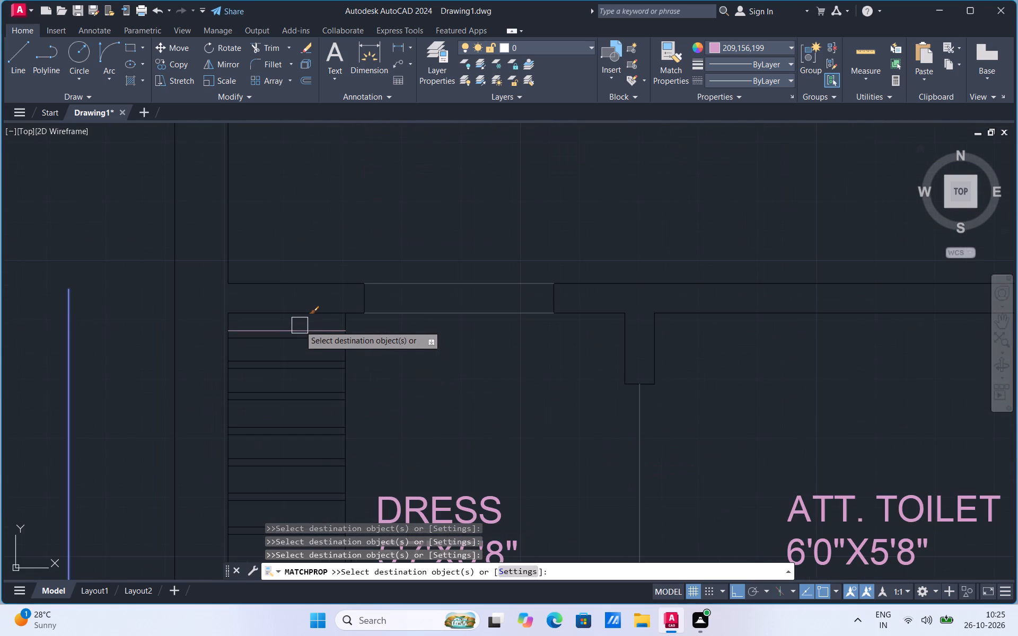
{"action": "left_click", "coordinate": [294, 334]}
{"action": "left_click", "coordinate": [278, 356]}
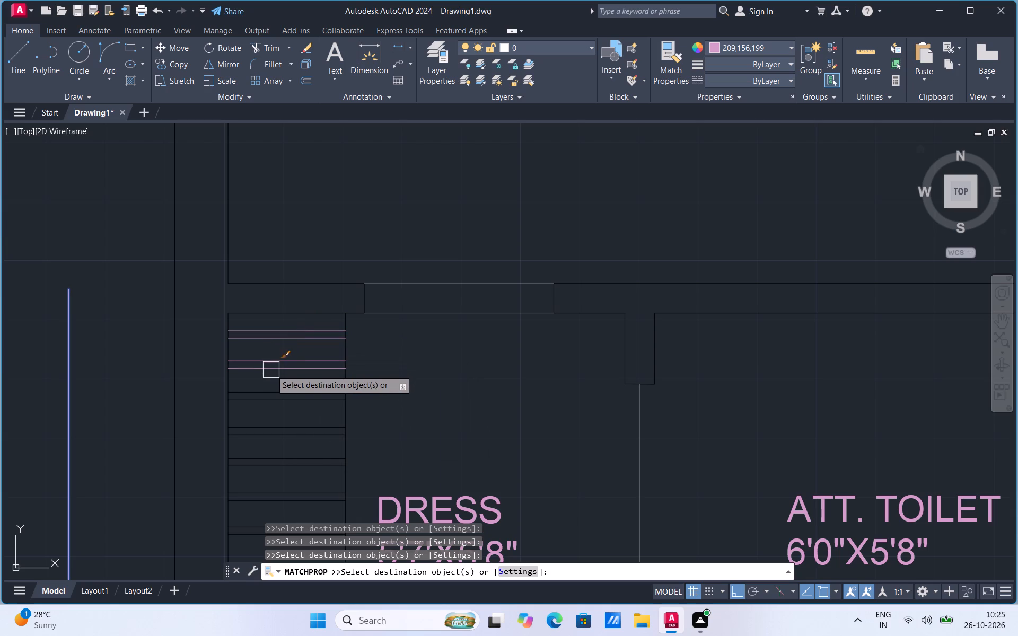
{"action": "left_click", "coordinate": [271, 370]}
{"action": "left_click", "coordinate": [263, 388]}
{"action": "left_click", "coordinate": [256, 400]}
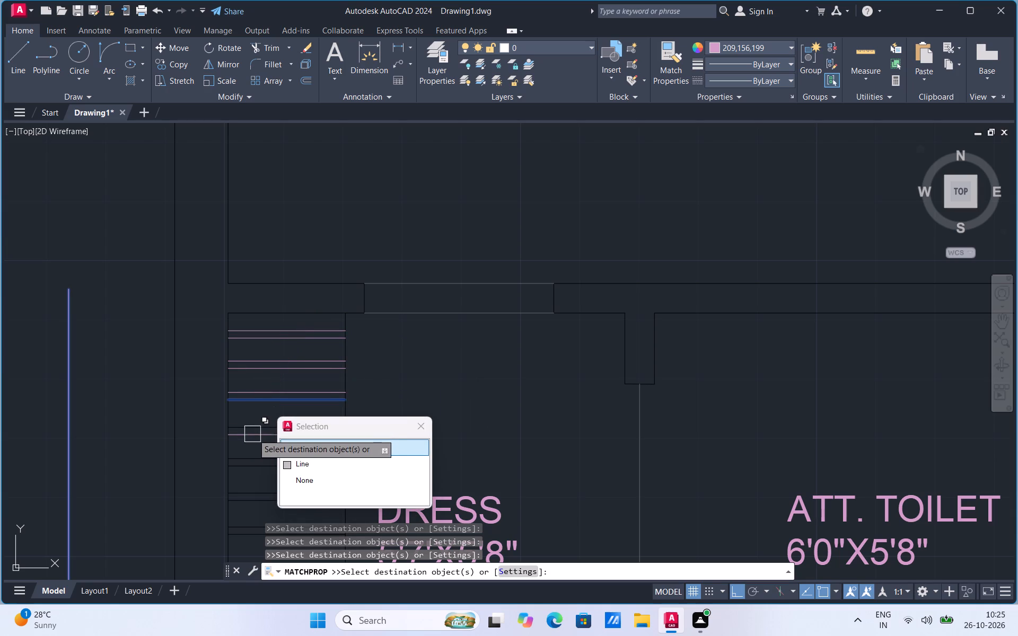
{"action": "left_click", "coordinate": [260, 426]}
{"action": "left_click", "coordinate": [246, 435]}
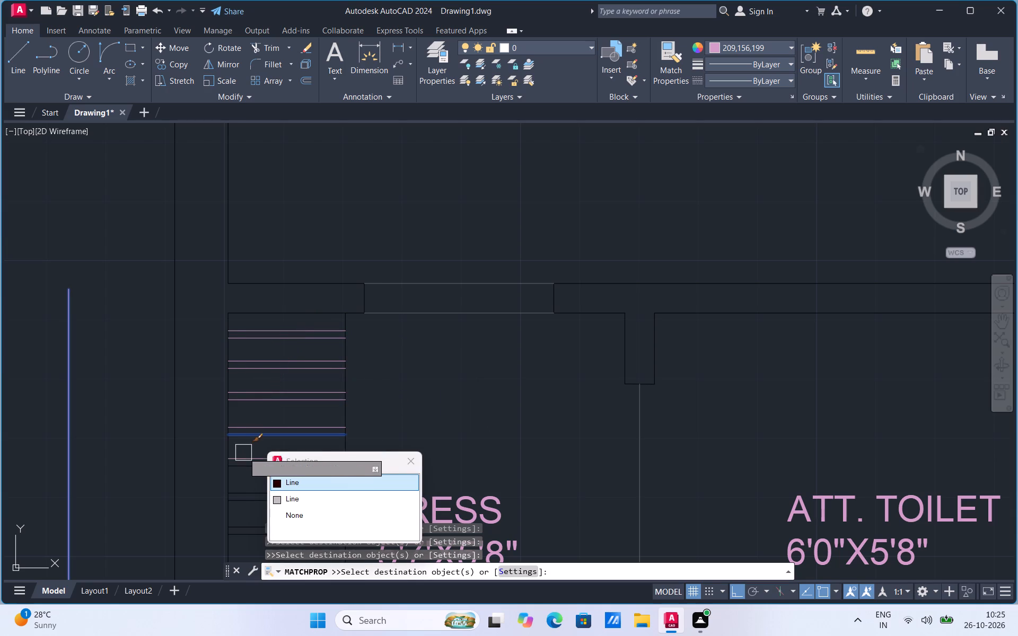
{"action": "left_click", "coordinate": [241, 460]}
{"action": "left_click", "coordinate": [239, 474]}
Match the middle and lower shelf line pairs of the dress room's vertical wardrobe to the pink sample line.
{"action": "scroll", "coordinate": [351, 340], "scroll_direction": "down", "scroll_amount": 1}
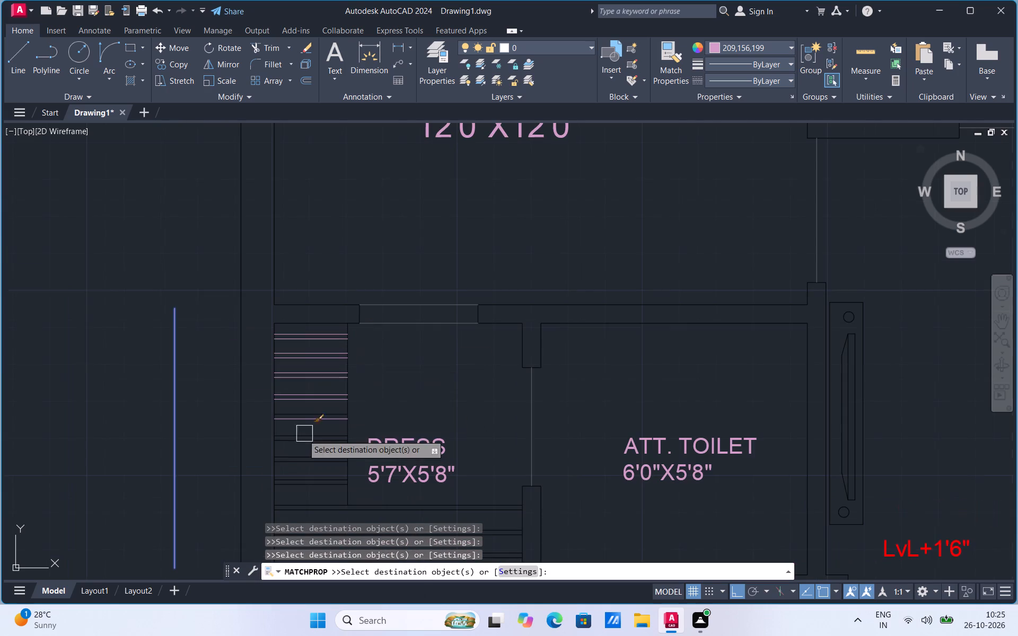
{"action": "scroll", "coordinate": [302, 409], "scroll_direction": "up", "scroll_amount": 2}
{"action": "left_click", "coordinate": [294, 414]}
{"action": "left_click", "coordinate": [292, 422]}
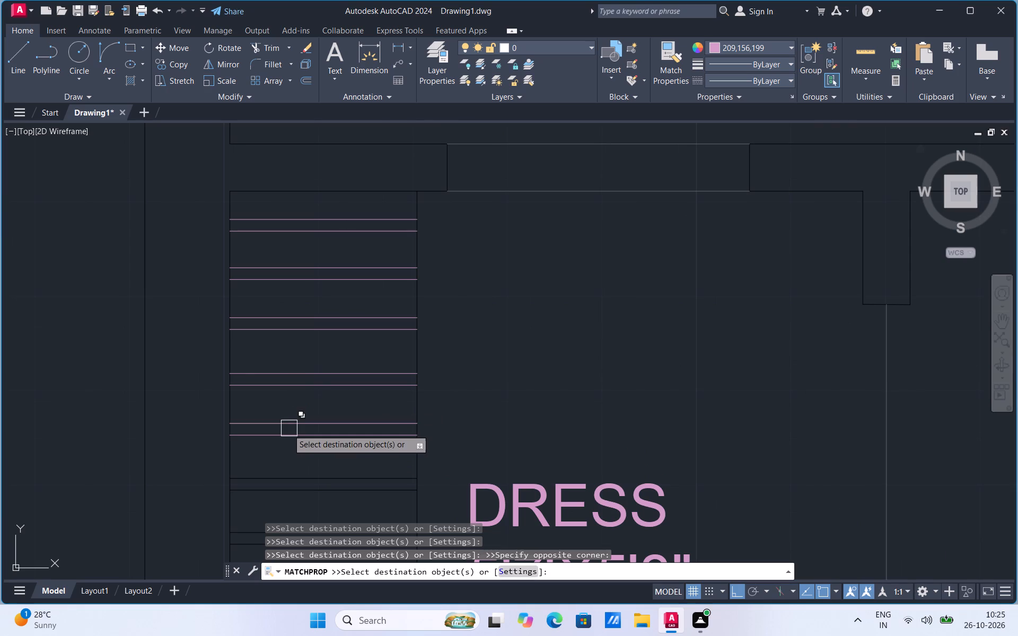
{"action": "left_click", "coordinate": [297, 422]}
{"action": "left_click", "coordinate": [281, 473]}
{"action": "left_click", "coordinate": [280, 486]}
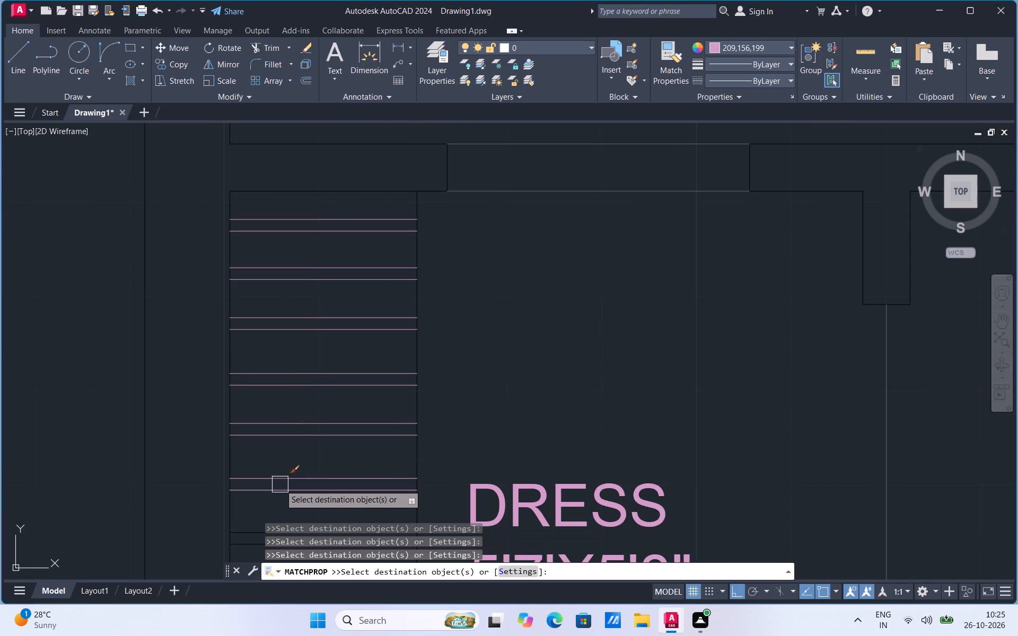
{"action": "scroll", "coordinate": [375, 317], "scroll_direction": "down", "scroll_amount": 1}
{"action": "scroll", "coordinate": [354, 438], "scroll_direction": "up", "scroll_amount": 1}
{"action": "left_click", "coordinate": [336, 456]}
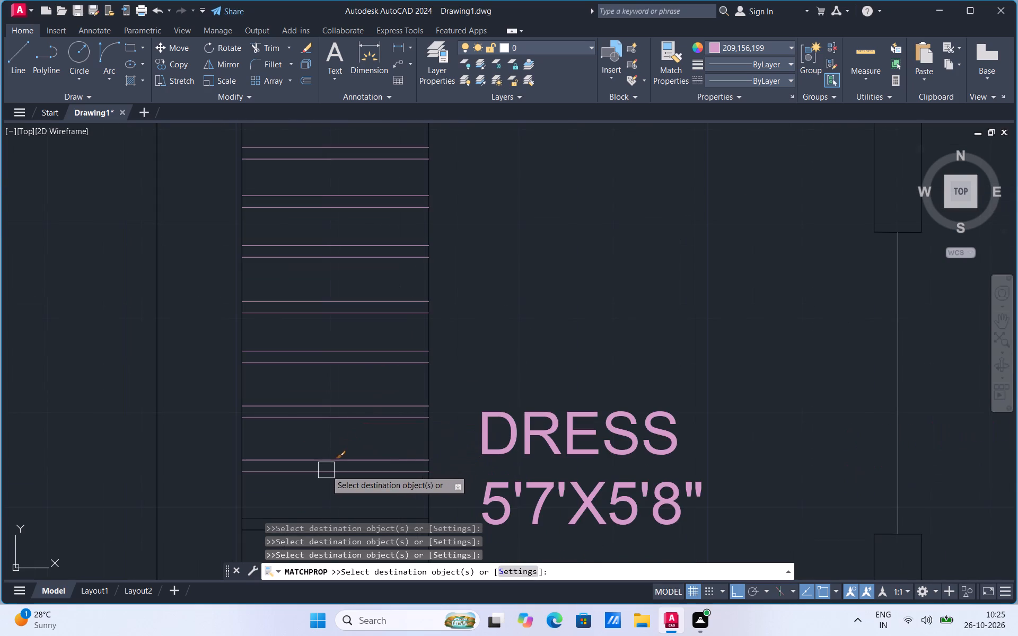
{"action": "left_click", "coordinate": [326, 470]}
Match the vertical wardrobe's last shelf lines and the long wardrobe lines below the DRESS label to the pink sample line.
{"action": "scroll", "coordinate": [377, 306], "scroll_direction": "down", "scroll_amount": 2}
{"action": "scroll", "coordinate": [374, 404], "scroll_direction": "up", "scroll_amount": 2}
{"action": "left_click", "coordinate": [348, 425]}
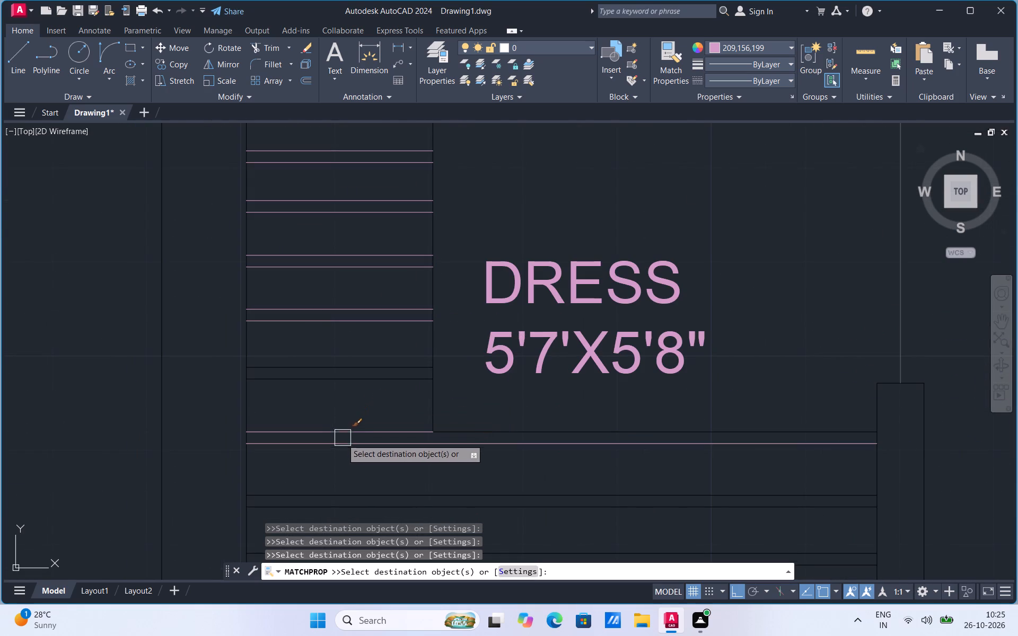
{"action": "left_click", "coordinate": [341, 441]}
{"action": "left_click", "coordinate": [360, 383]}
{"action": "left_click", "coordinate": [365, 364]}
{"action": "scroll", "coordinate": [381, 320], "scroll_direction": "down", "scroll_amount": 1}
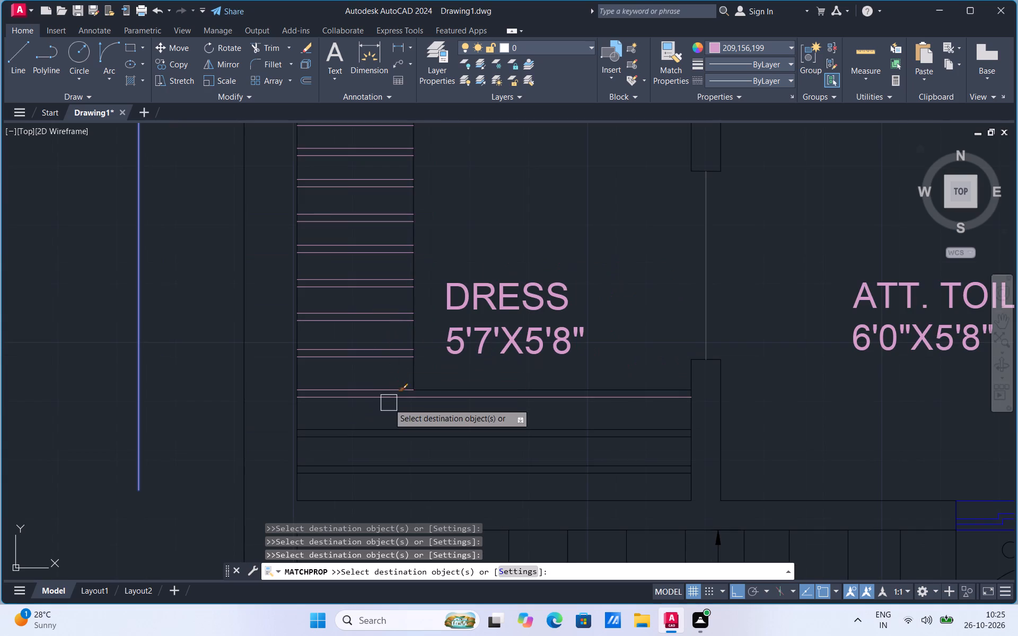
{"action": "left_click", "coordinate": [381, 423]}
{"action": "left_click", "coordinate": [378, 436]}
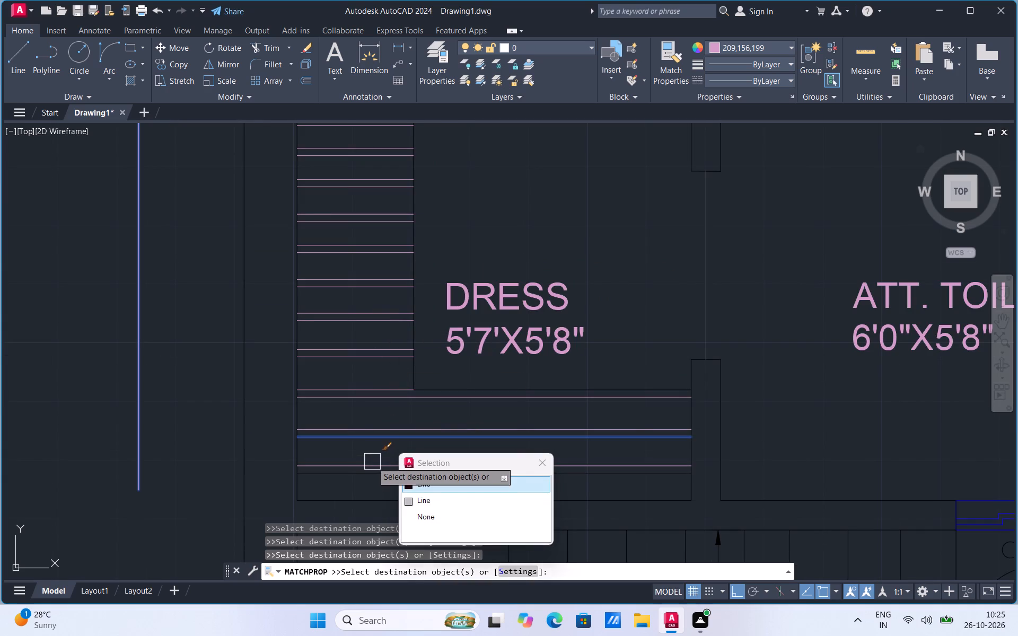
{"action": "left_click", "coordinate": [372, 462]}
{"action": "left_click", "coordinate": [367, 471]}
Set the current colour to black 0,0,0 and match the bed group, bedroom label and puja label to the black outer wall outline.
{"action": "scroll", "coordinate": [393, 435], "scroll_direction": "down", "scroll_amount": 4}
{"action": "scroll", "coordinate": [584, 451], "scroll_direction": "down", "scroll_amount": 1}
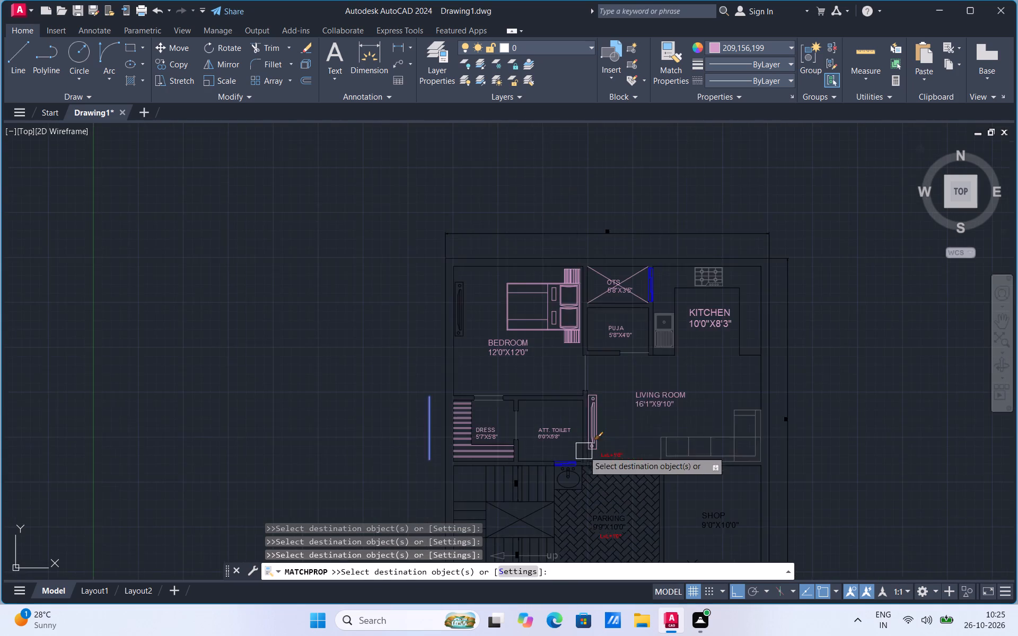
{"action": "scroll", "coordinate": [653, 411], "scroll_direction": "up", "scroll_amount": 1}
{"action": "left_click", "coordinate": [713, 48]}
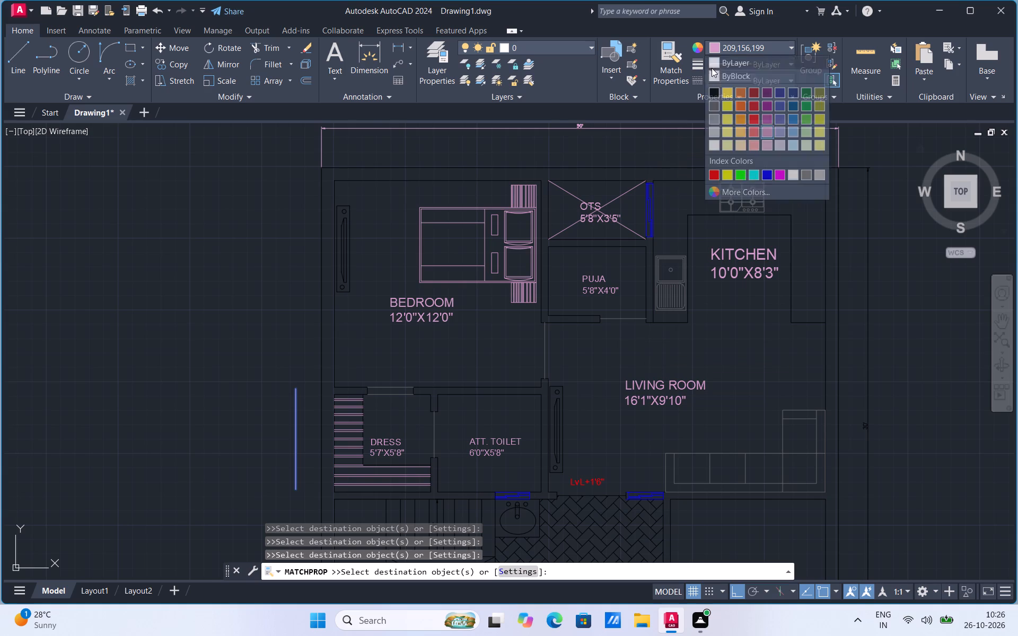
{"action": "left_click", "coordinate": [713, 92]}
{"action": "key", "text": "Escape"}
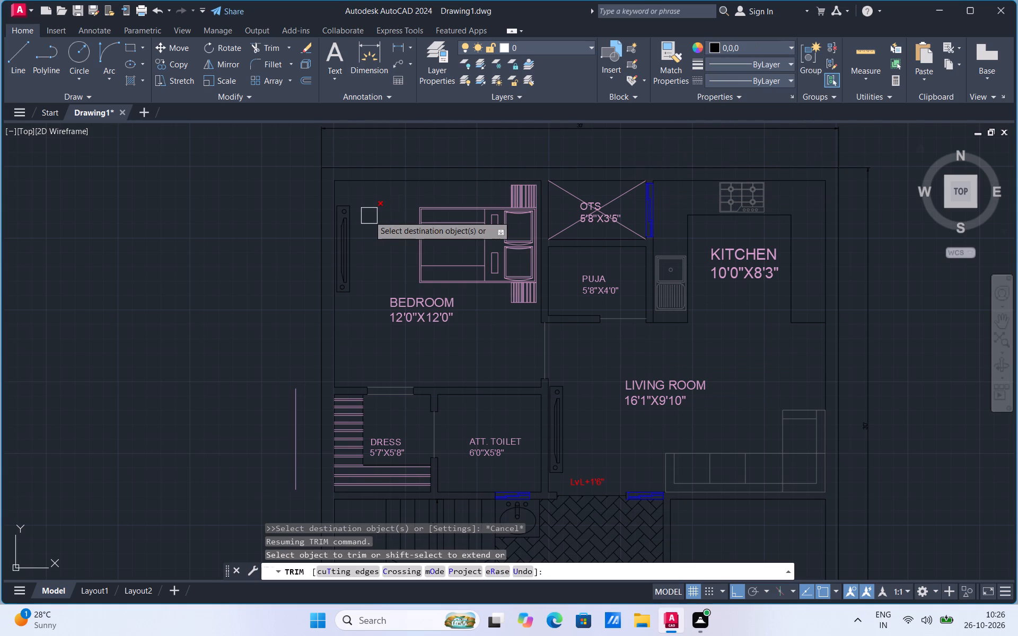
{"action": "left_click", "coordinate": [657, 75]}
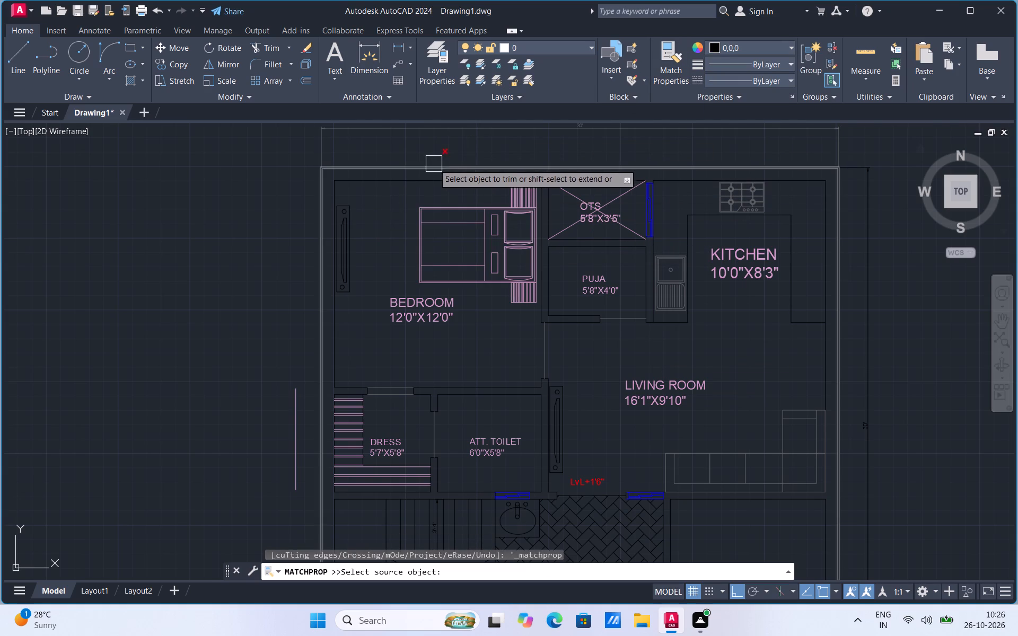
{"action": "left_click", "coordinate": [433, 164]}
{"action": "left_click", "coordinate": [444, 206]}
{"action": "left_click", "coordinate": [418, 309]}
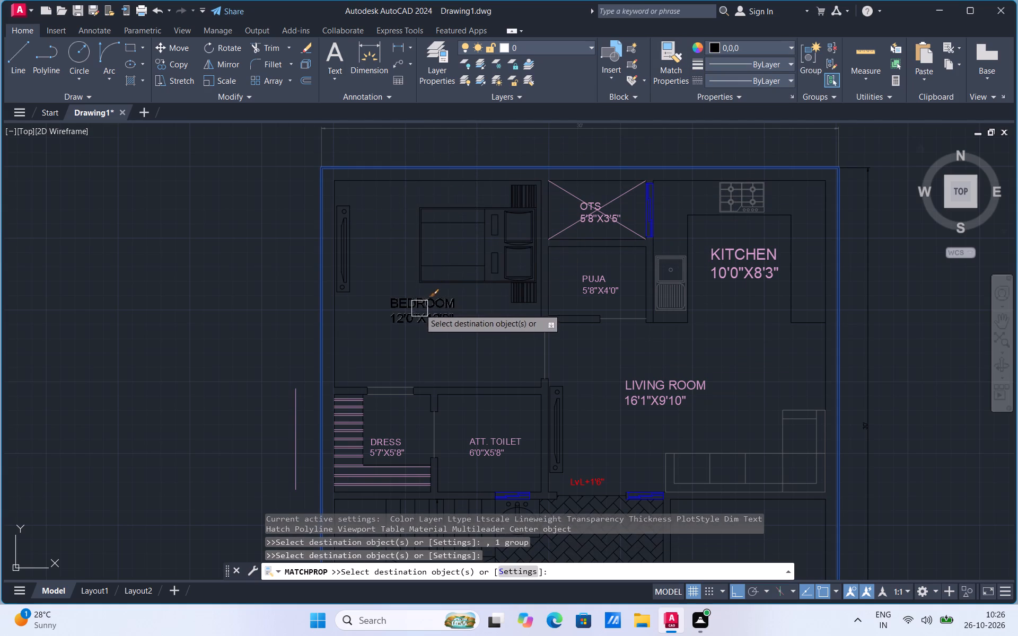
{"action": "left_click", "coordinate": [617, 285]}
Match the OTS label, OTS cross lines, kitchen label and living room label to the black outer wall outline.
{"action": "scroll", "coordinate": [606, 201], "scroll_direction": "up", "scroll_amount": 2}
{"action": "left_click", "coordinate": [616, 197]}
{"action": "left_click", "coordinate": [583, 208]}
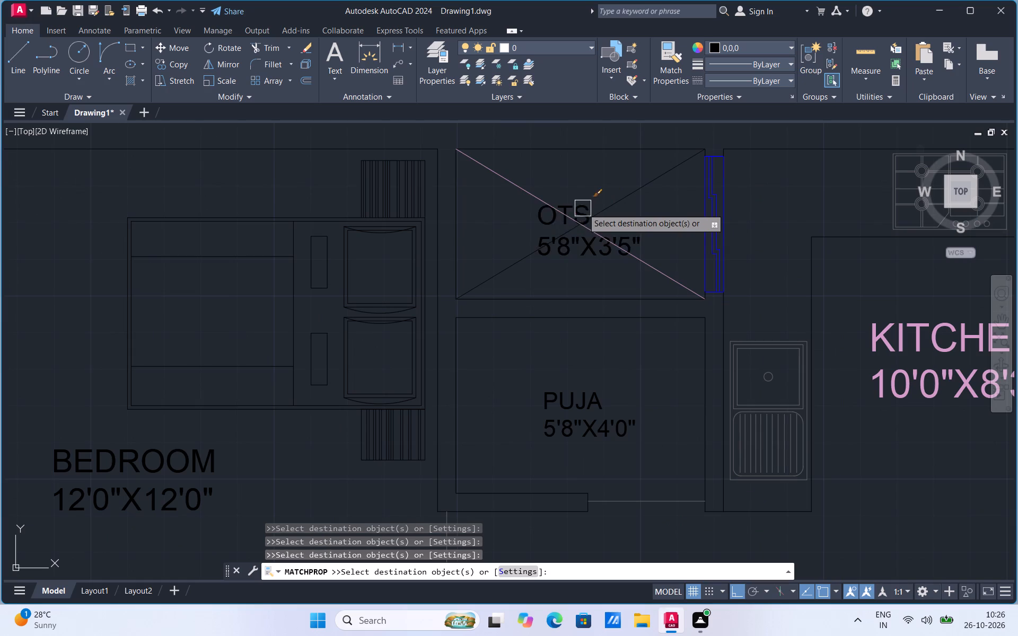
{"action": "left_click", "coordinate": [511, 194]}
{"action": "scroll", "coordinate": [510, 271], "scroll_direction": "down", "scroll_amount": 1}
{"action": "left_click", "coordinate": [783, 313]}
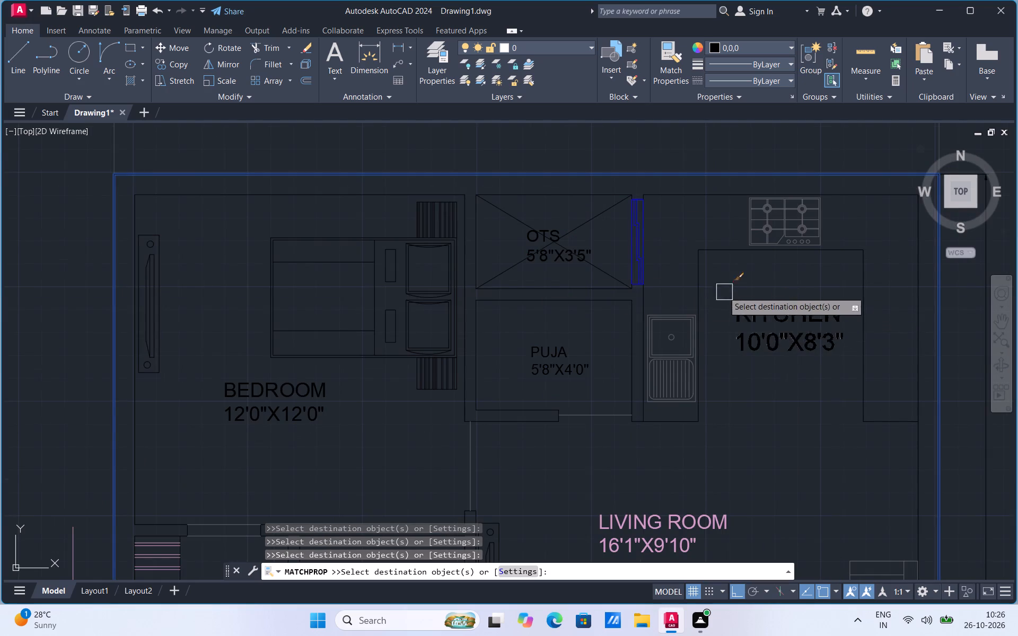
{"action": "scroll", "coordinate": [721, 287], "scroll_direction": "down", "scroll_amount": 2}
{"action": "left_click", "coordinate": [705, 380]}
Match the attached toilet and dress labels to the black outer wall outline.
{"action": "scroll", "coordinate": [593, 425], "scroll_direction": "up", "scroll_amount": 1}
{"action": "left_click", "coordinate": [593, 414]}
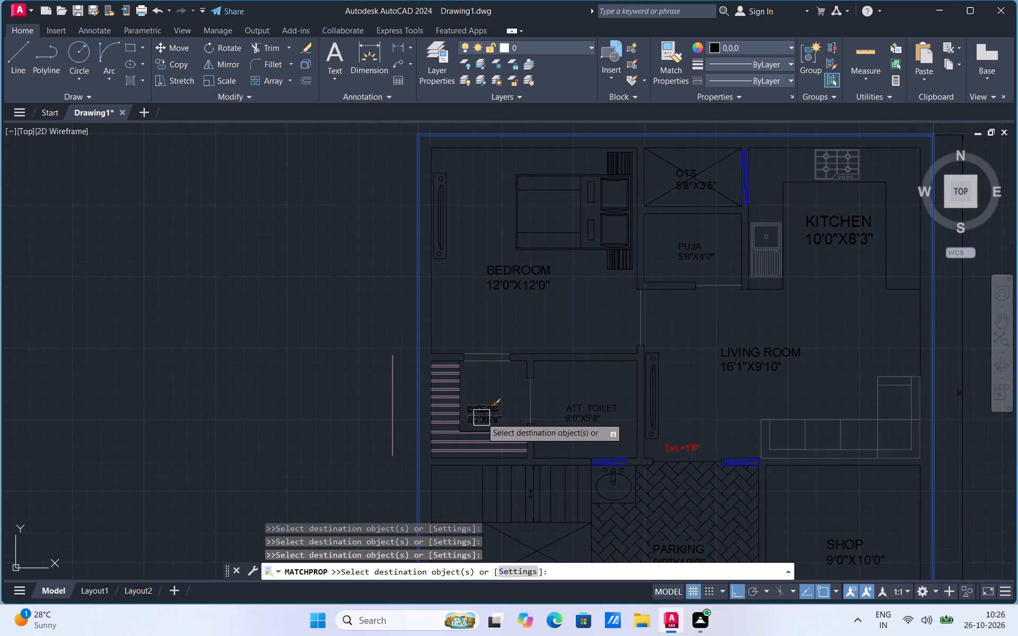
{"action": "scroll", "coordinate": [473, 408], "scroll_direction": "up", "scroll_amount": 3}
{"action": "left_click", "coordinate": [480, 398]}
{"action": "scroll", "coordinate": [380, 229], "scroll_direction": "up", "scroll_amount": 1}
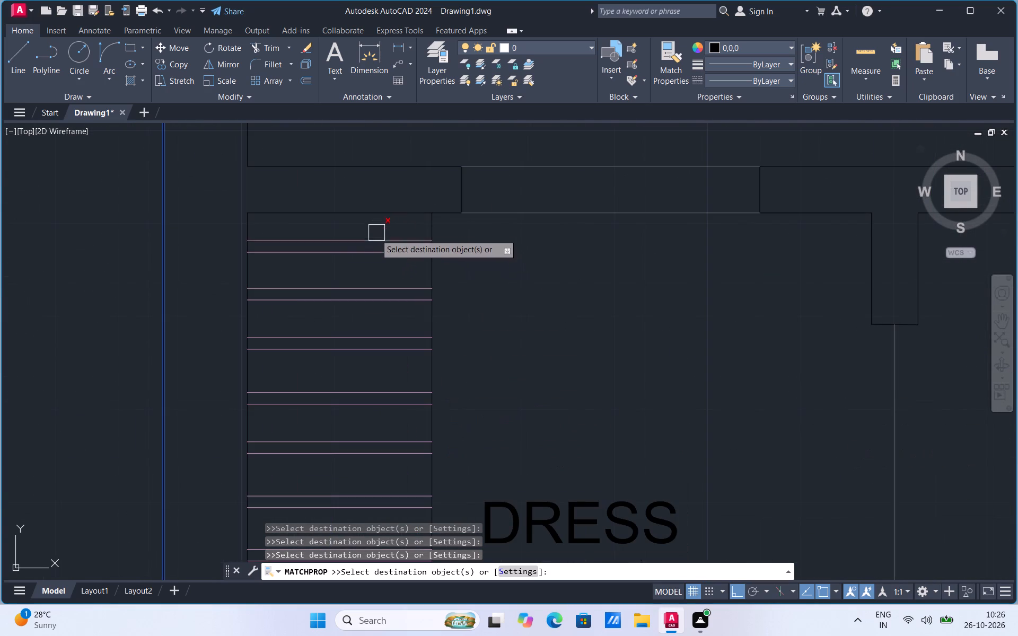
Match the upper and middle shelf lines of the dress room's vertical wardrobe to the black outer wall outline.
{"action": "left_click", "coordinate": [375, 235]}
{"action": "left_click", "coordinate": [368, 247]}
{"action": "left_click", "coordinate": [357, 280]}
{"action": "left_click_drag", "start_coordinate": [347, 296], "coordinate": [338, 311]}
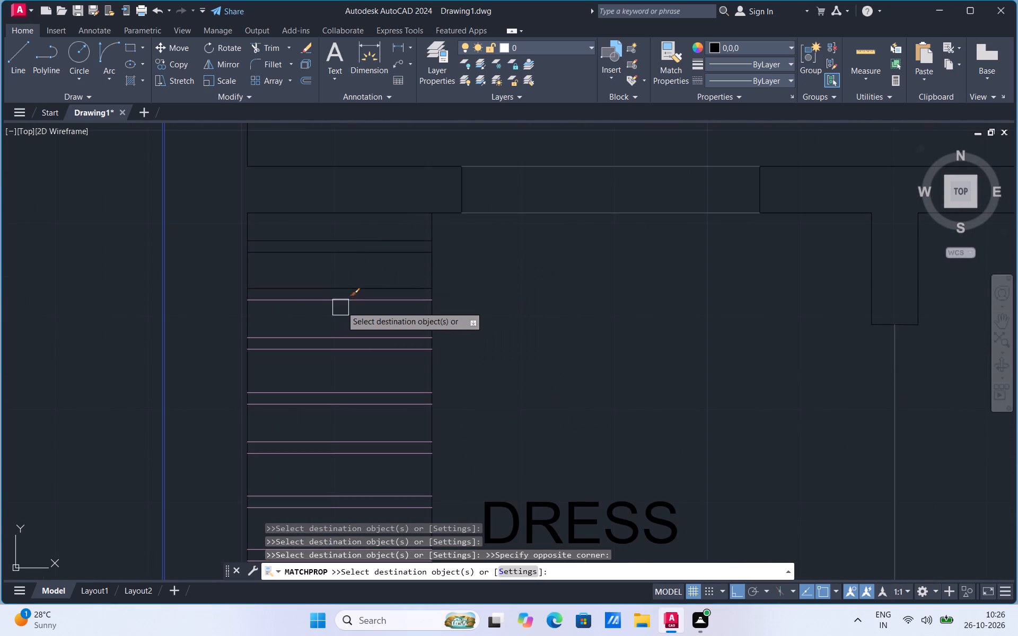
{"action": "left_click", "coordinate": [344, 302]}
{"action": "left_click", "coordinate": [350, 328]}
{"action": "left_click", "coordinate": [331, 357]}
{"action": "scroll", "coordinate": [371, 291], "scroll_direction": "down", "scroll_amount": 2}
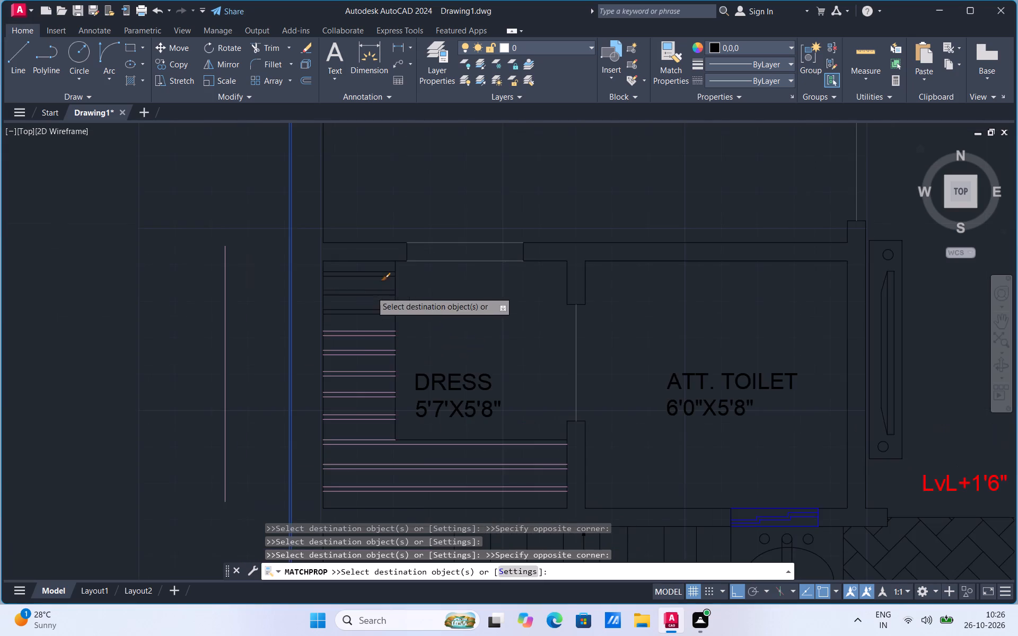
{"action": "scroll", "coordinate": [366, 336], "scroll_direction": "up", "scroll_amount": 1}
{"action": "left_click", "coordinate": [362, 326]}
{"action": "left_click", "coordinate": [357, 333]}
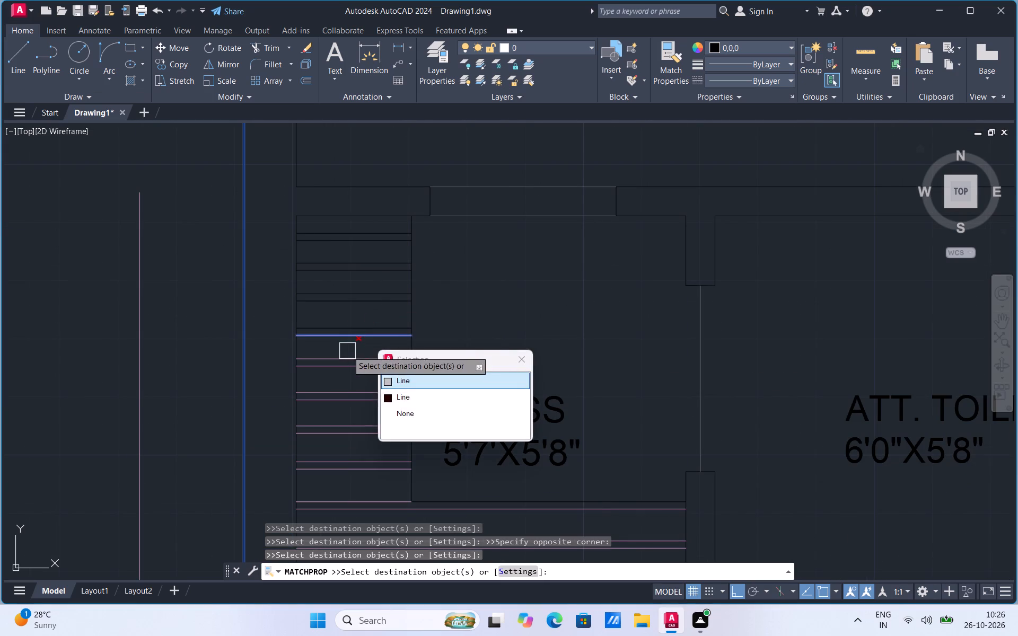
{"action": "left_click", "coordinate": [347, 351]}
{"action": "left_click", "coordinate": [336, 369]}
{"action": "left_click", "coordinate": [328, 390]}
{"action": "left_click", "coordinate": [322, 400]}
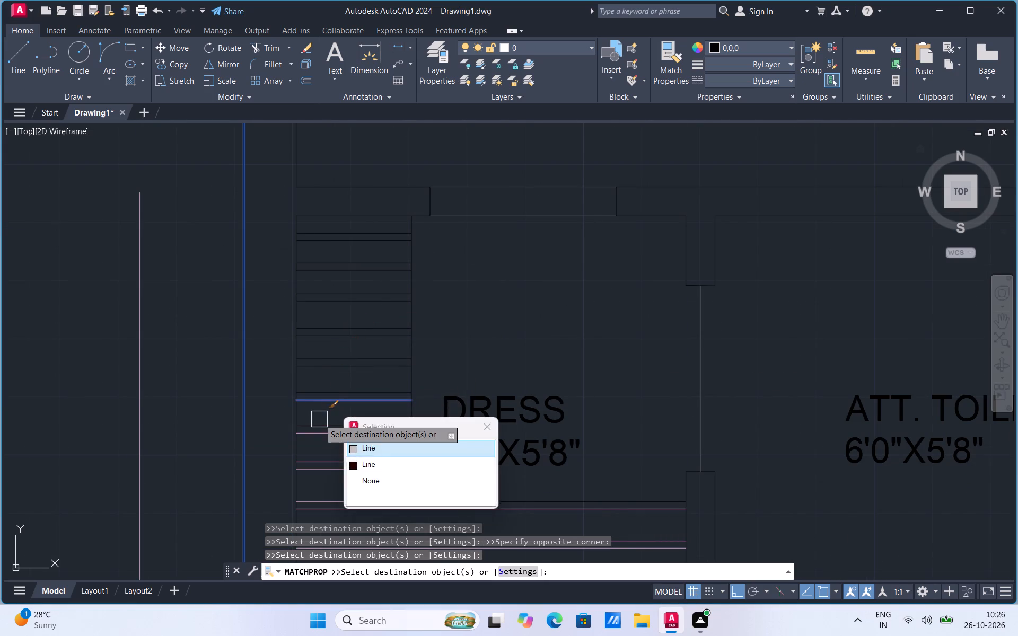
{"action": "left_click", "coordinate": [319, 419]}
Match the vertical wardrobe's lower shelf lines and the long wardrobe lines below the DRESS label to the black outer wall outline.
{"action": "scroll", "coordinate": [343, 293], "scroll_direction": "down", "scroll_amount": 2}
{"action": "scroll", "coordinate": [340, 361], "scroll_direction": "up", "scroll_amount": 2}
{"action": "left_click", "coordinate": [345, 359]}
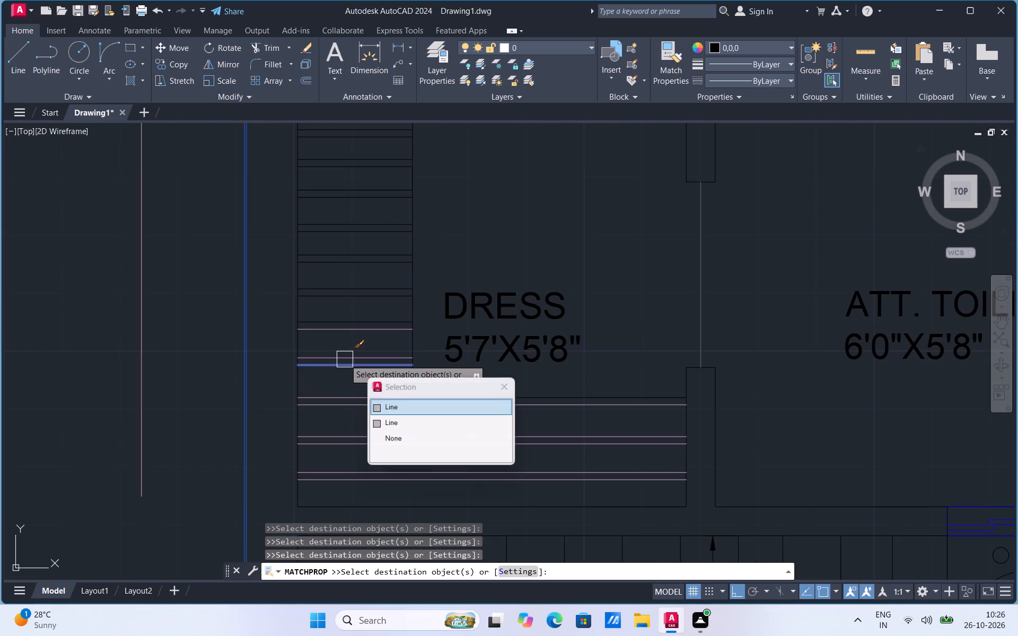
{"action": "left_click", "coordinate": [353, 330]}
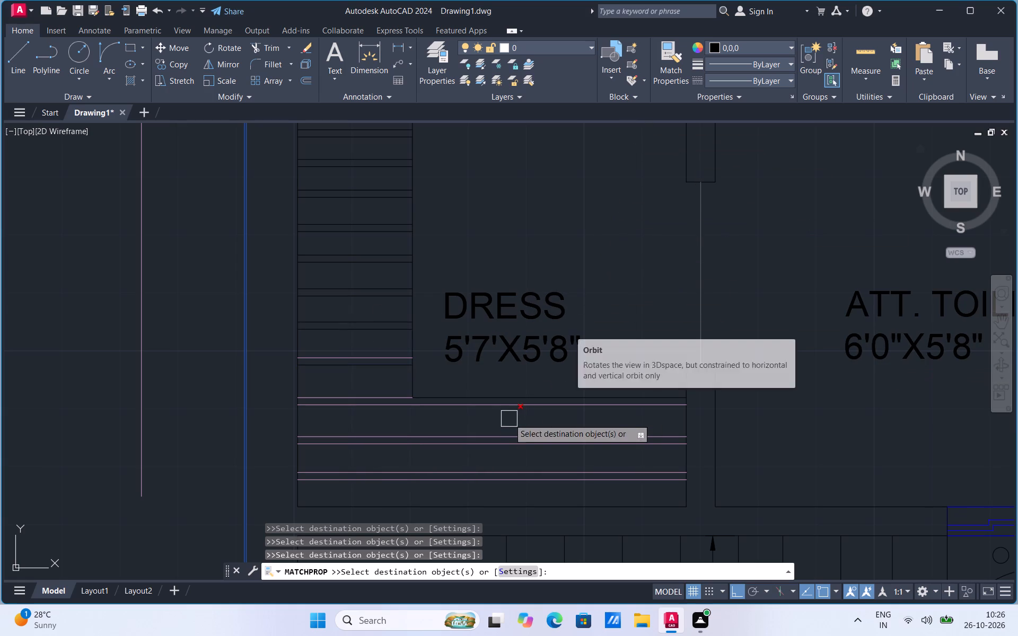
{"action": "left_click", "coordinate": [514, 410]}
{"action": "left_click", "coordinate": [392, 393]}
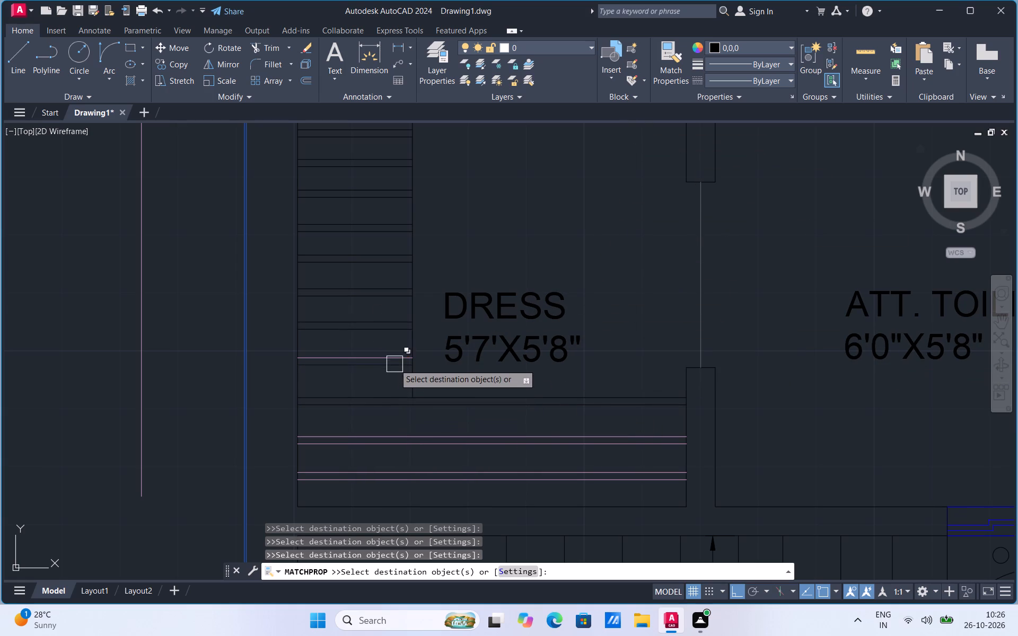
{"action": "left_click", "coordinate": [394, 363]}
{"action": "left_click", "coordinate": [355, 434]}
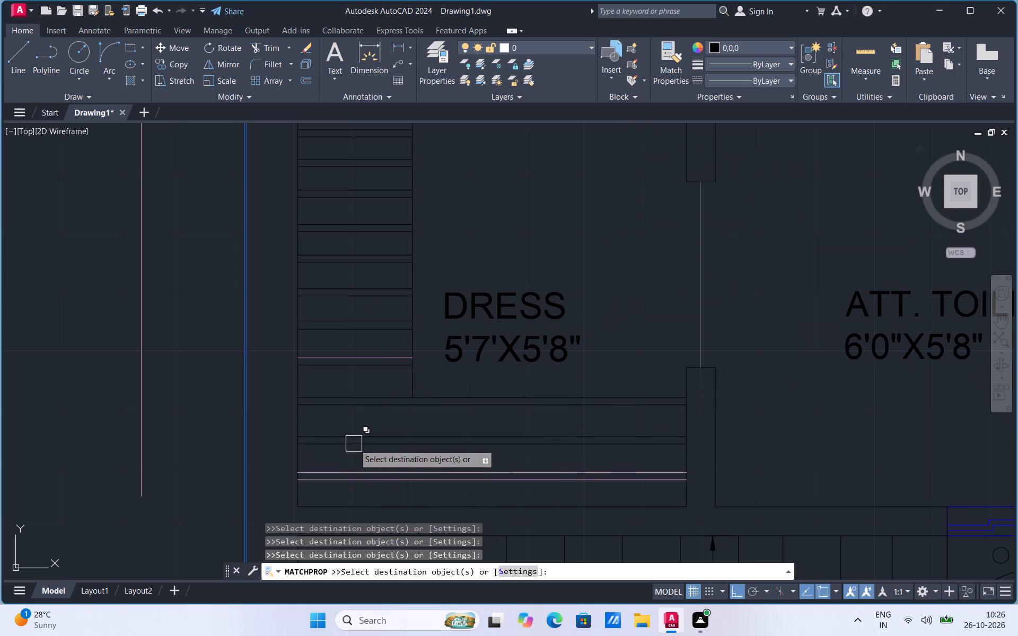
{"action": "left_click", "coordinate": [354, 444]}
{"action": "left_click", "coordinate": [357, 359]}
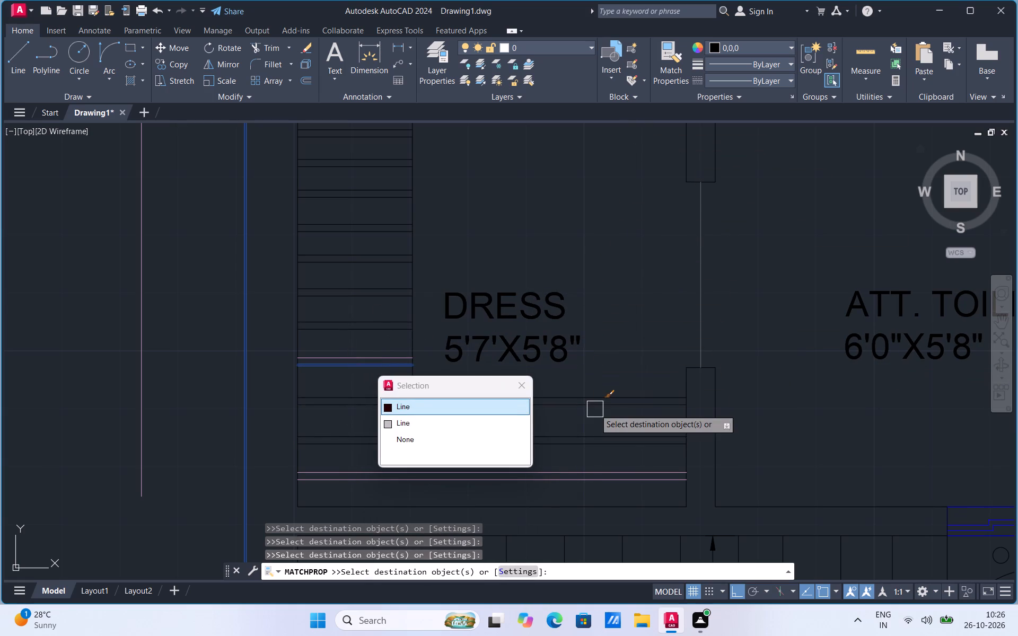
{"action": "scroll", "coordinate": [595, 411], "scroll_direction": "down", "scroll_amount": 1}
{"action": "left_click", "coordinate": [514, 469]}
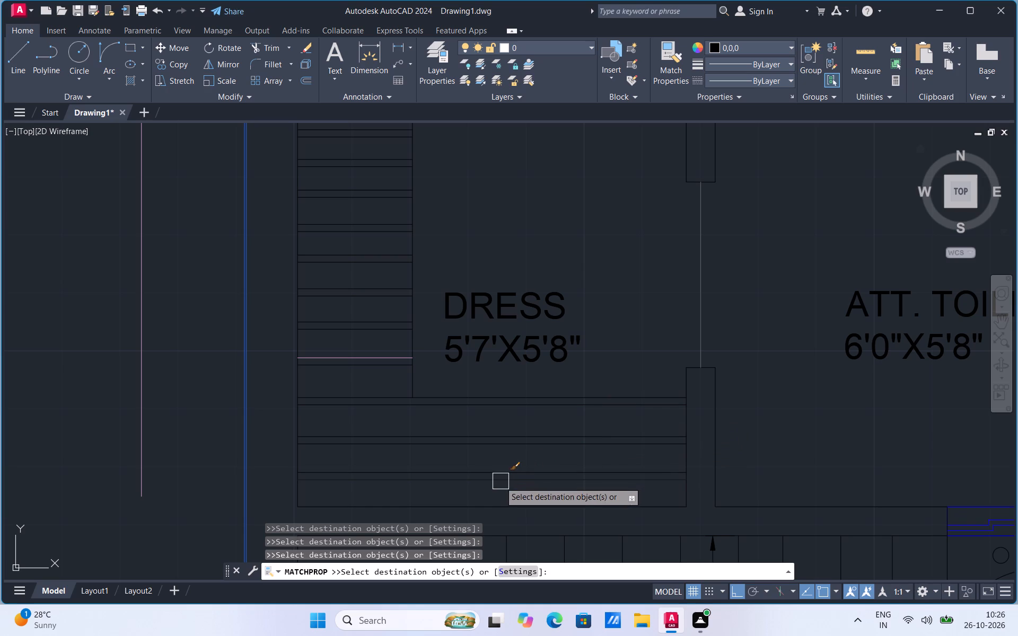
{"action": "left_click", "coordinate": [500, 482]}
Match the remaining pink shelf line near the bottom of the vertical wardrobe to black and end the property matching.
{"action": "scroll", "coordinate": [362, 341], "scroll_direction": "up", "scroll_amount": 2}
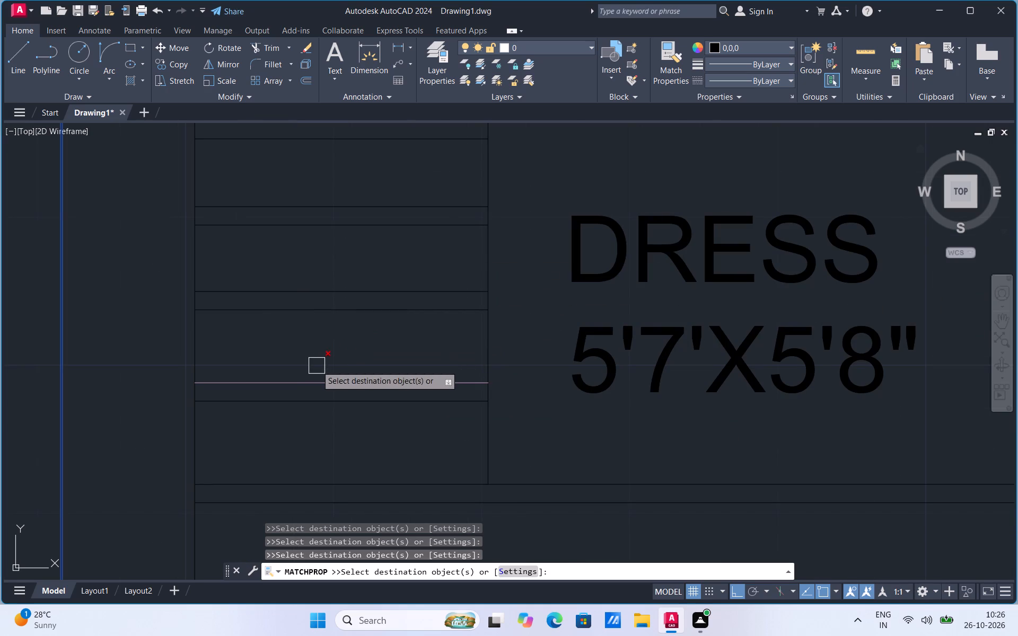
{"action": "left_click", "coordinate": [293, 392]}
{"action": "left_click", "coordinate": [317, 368]}
{"action": "left_click", "coordinate": [323, 384]}
{"action": "scroll", "coordinate": [402, 382], "scroll_direction": "down", "scroll_amount": 3}
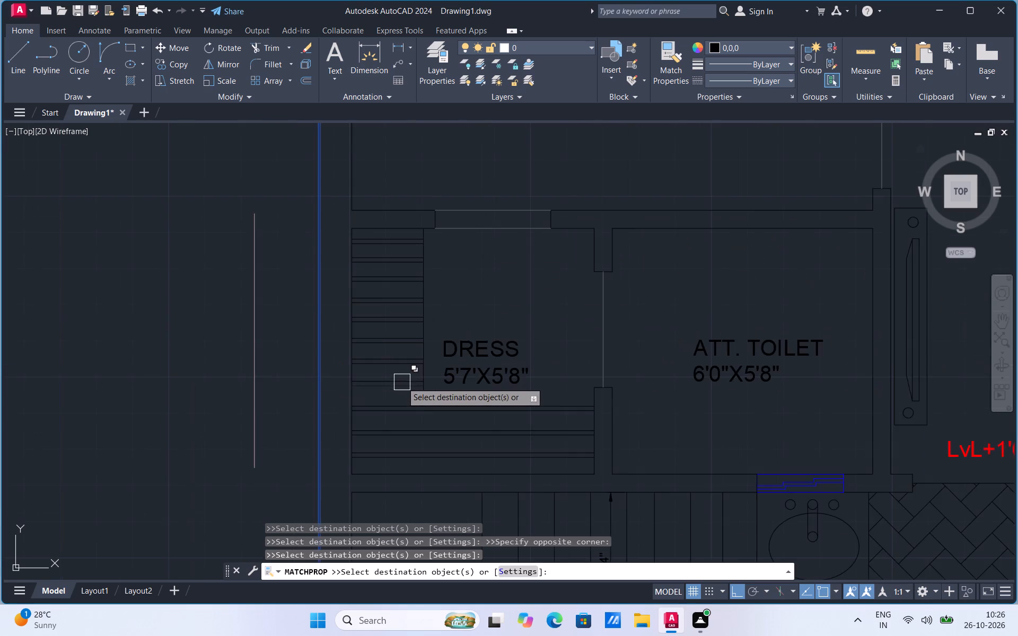
{"action": "scroll", "coordinate": [402, 382], "scroll_direction": "down", "scroll_amount": 2}
{"action": "left_click", "coordinate": [364, 390]}
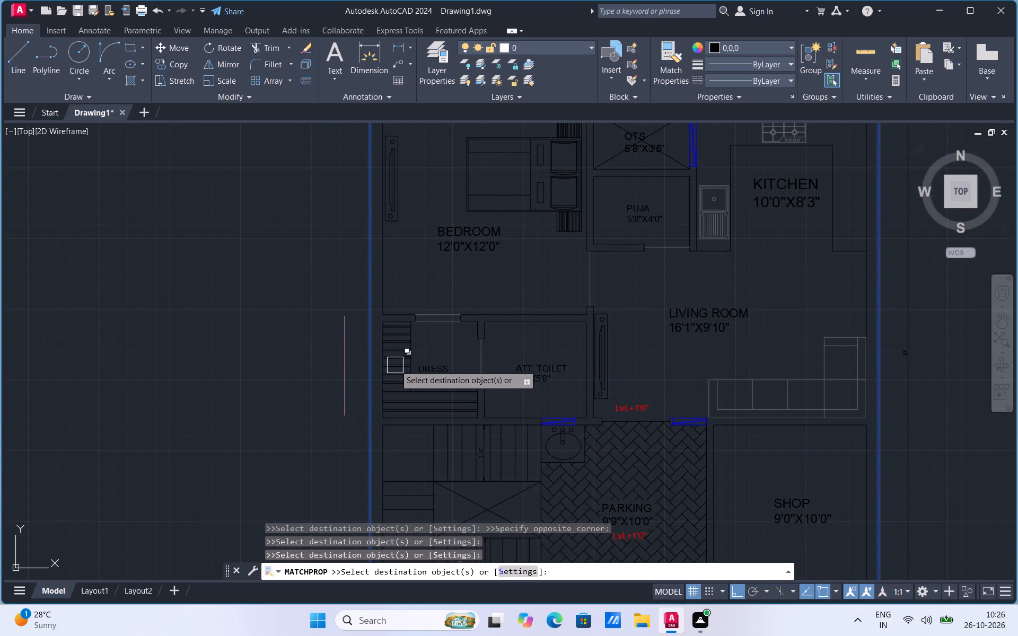
{"action": "key", "text": "Escape"}
Set the current colour to grey 147,149,152 and match the bed group to the living room sofa's grey line.
{"action": "scroll", "coordinate": [401, 332], "scroll_direction": "down", "scroll_amount": 2}
{"action": "scroll", "coordinate": [502, 323], "scroll_direction": "up", "scroll_amount": 2}
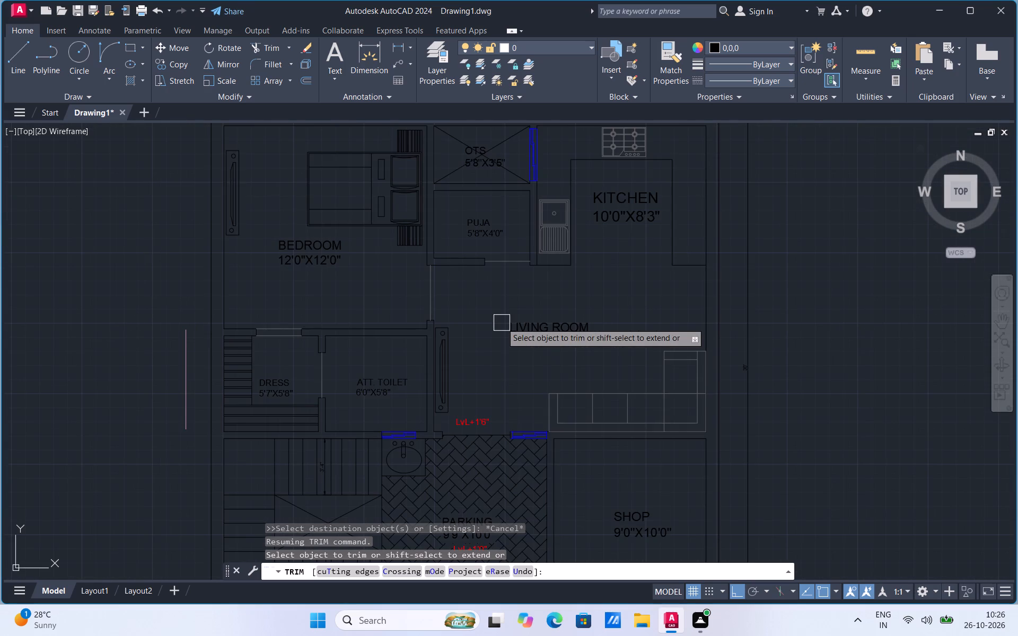
{"action": "scroll", "coordinate": [571, 463], "scroll_direction": "down", "scroll_amount": 1}
{"action": "scroll", "coordinate": [410, 395], "scroll_direction": "up", "scroll_amount": 1}
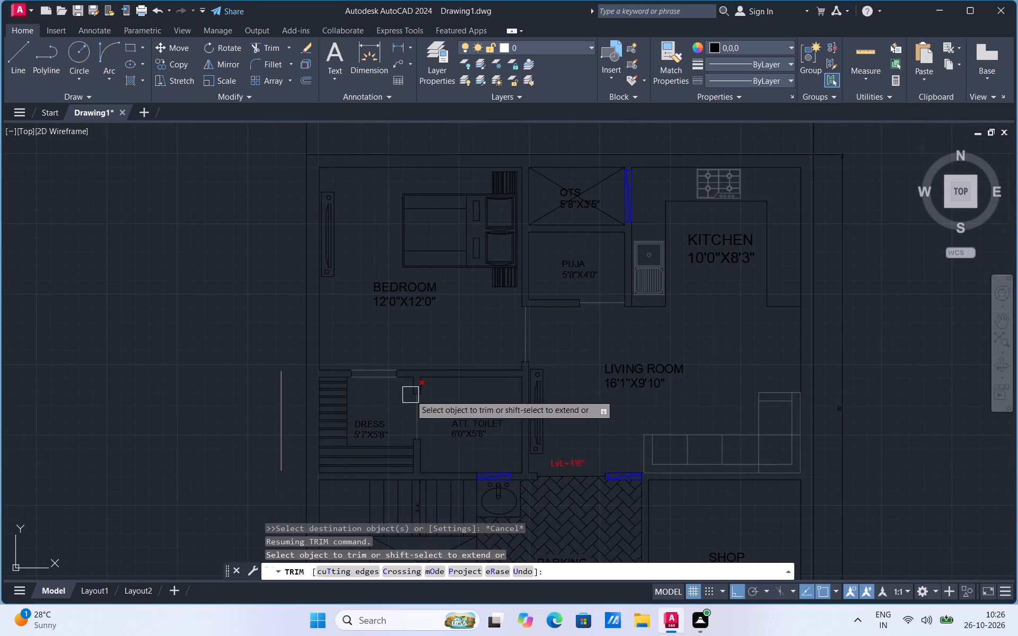
{"action": "left_click", "coordinate": [716, 48]}
{"action": "left_click", "coordinate": [714, 118]}
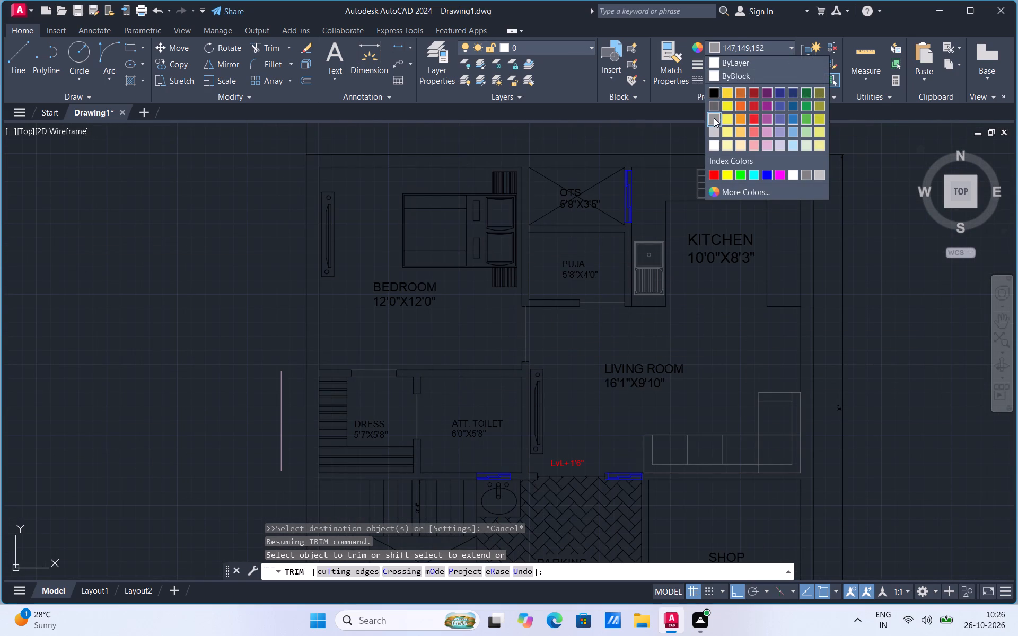
{"action": "key", "text": "Escape"}
{"action": "left_click", "coordinate": [709, 443]}
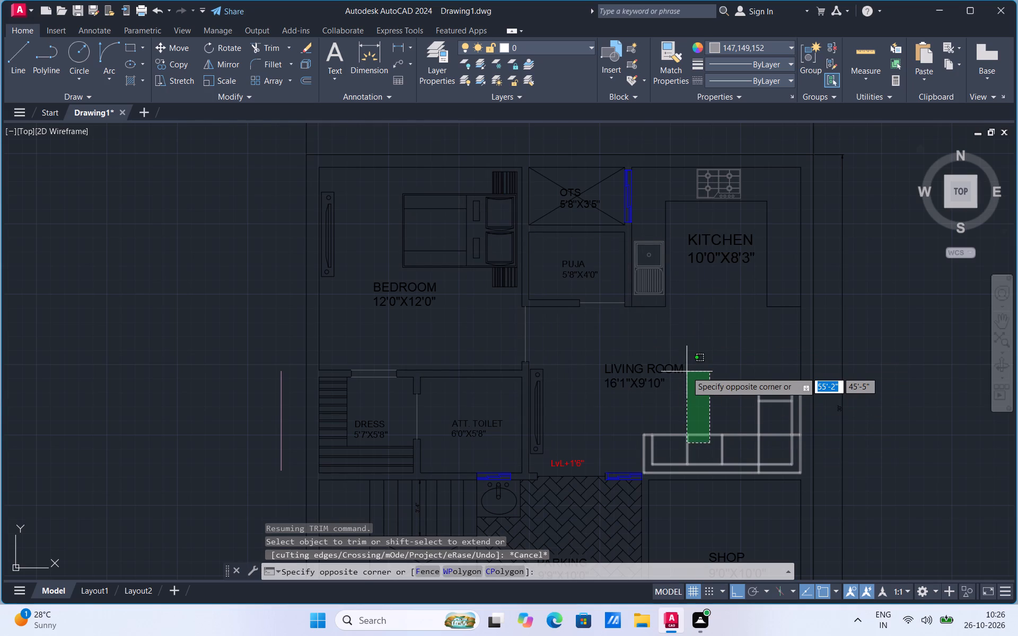
{"action": "key", "text": "Escape"}
{"action": "left_click", "coordinate": [675, 66]}
{"action": "left_click", "coordinate": [710, 445]}
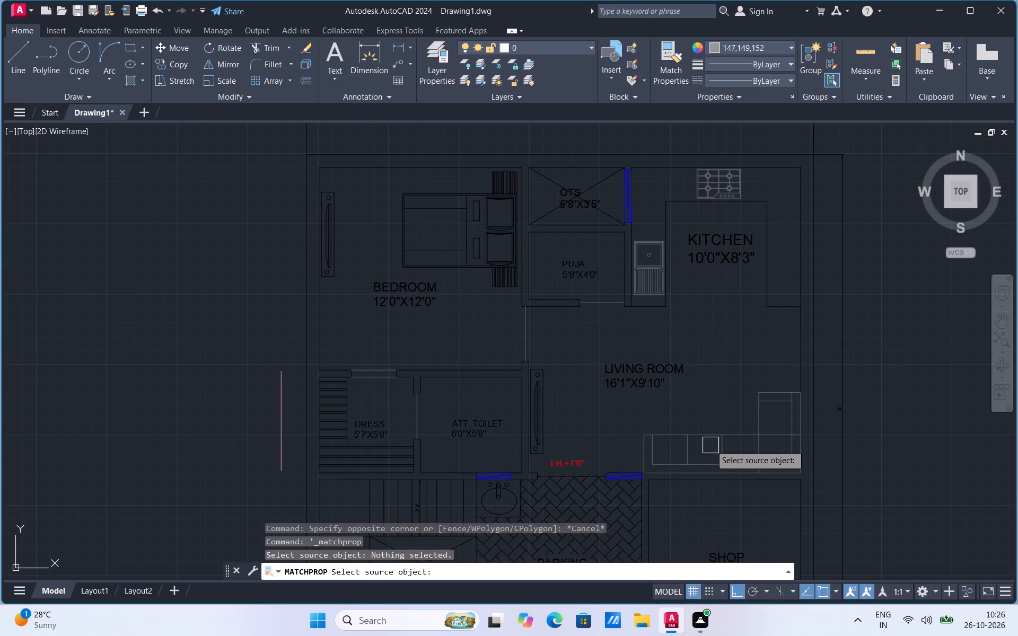
{"action": "left_click", "coordinate": [713, 437]}
{"action": "left_click", "coordinate": [464, 231]}
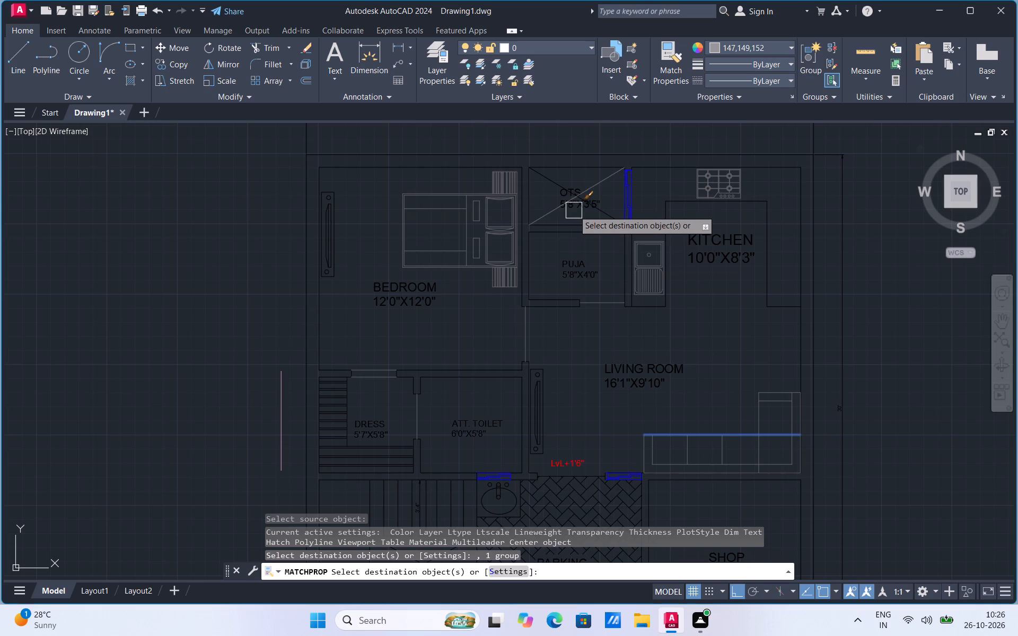
Match the parking floor hatch and the threshold line between the living room and parking to the grey sofa line.
{"action": "scroll", "coordinate": [574, 225], "scroll_direction": "down", "scroll_amount": 1}
{"action": "scroll", "coordinate": [542, 474], "scroll_direction": "up", "scroll_amount": 1}
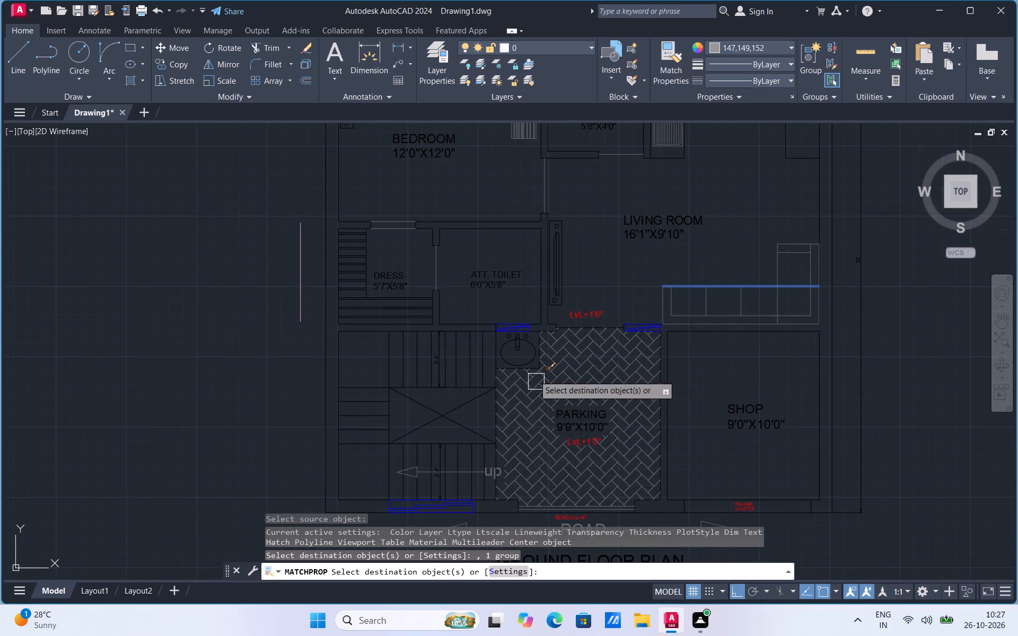
{"action": "scroll", "coordinate": [526, 354], "scroll_direction": "down", "scroll_amount": 1}
{"action": "scroll", "coordinate": [533, 373], "scroll_direction": "up", "scroll_amount": 1}
{"action": "left_click", "coordinate": [526, 380]}
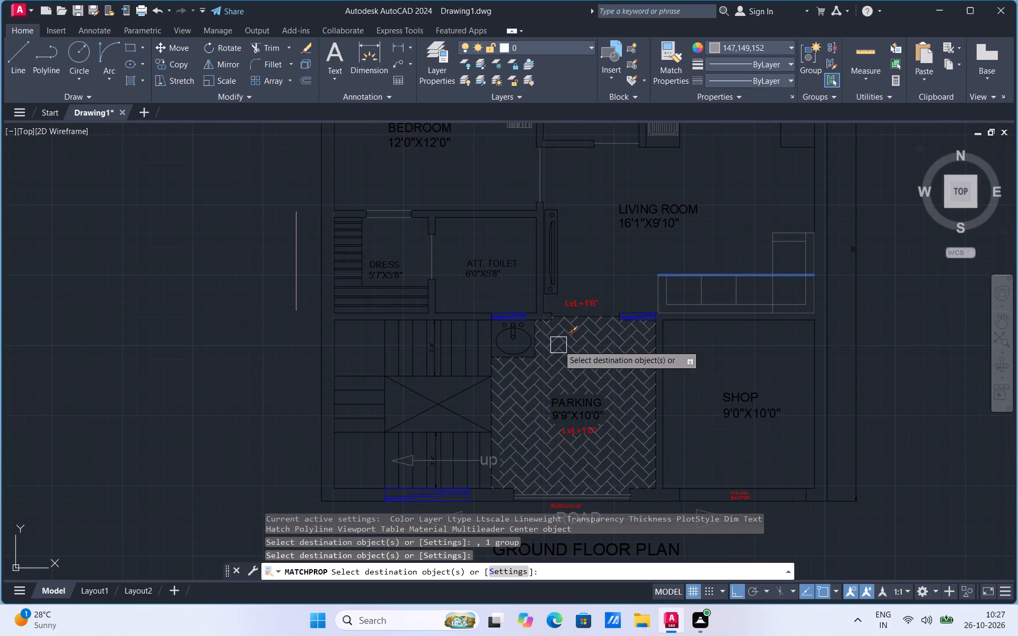
{"action": "scroll", "coordinate": [558, 345], "scroll_direction": "down", "scroll_amount": 2}
{"action": "scroll", "coordinate": [587, 368], "scroll_direction": "up", "scroll_amount": 2}
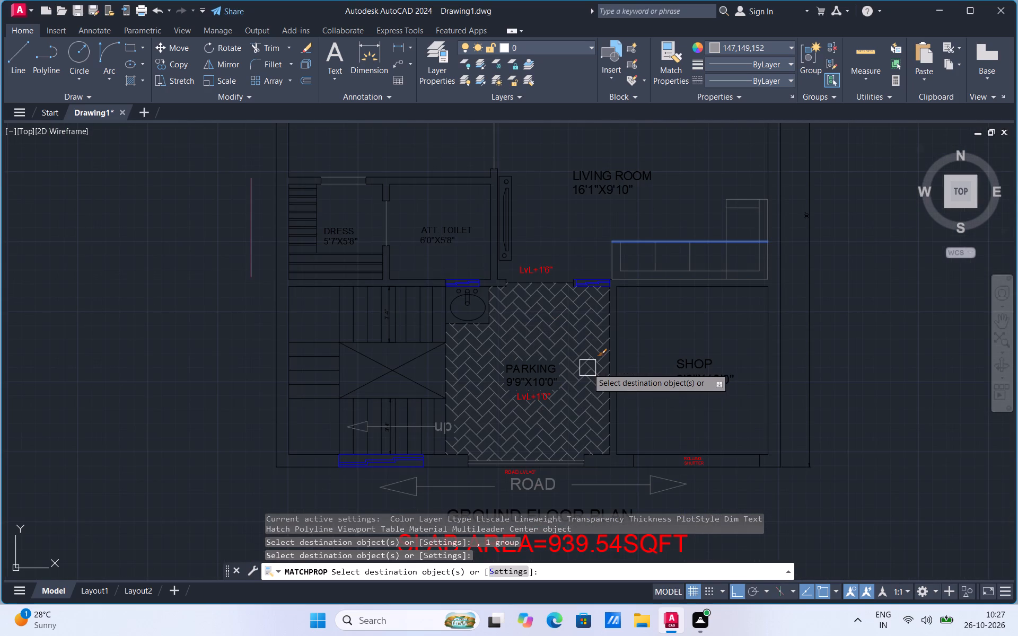
{"action": "scroll", "coordinate": [564, 425], "scroll_direction": "down", "scroll_amount": 1}
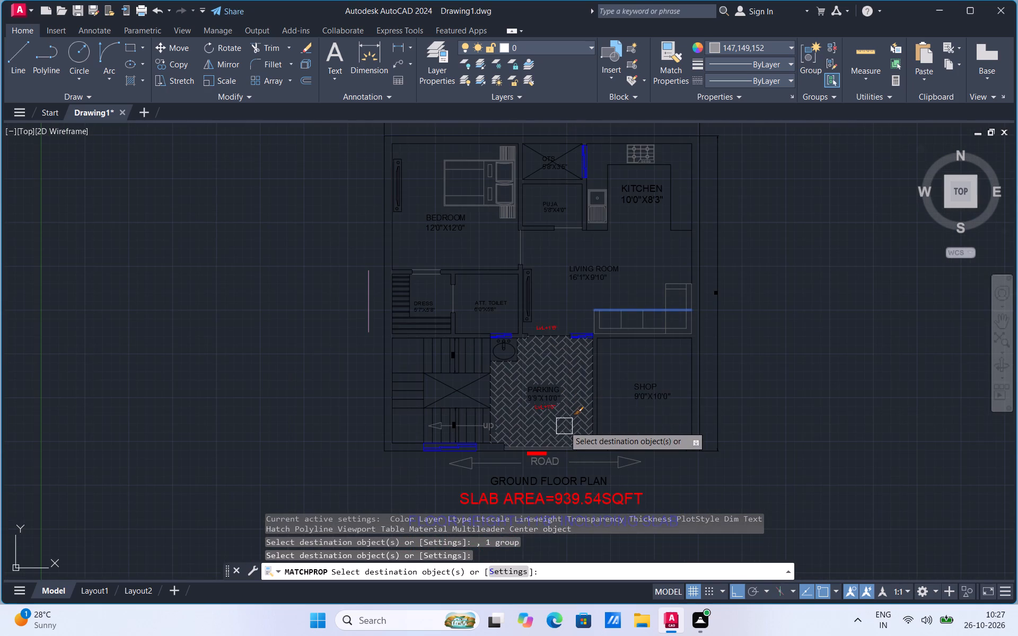
{"action": "scroll", "coordinate": [549, 323], "scroll_direction": "up", "scroll_amount": 3}
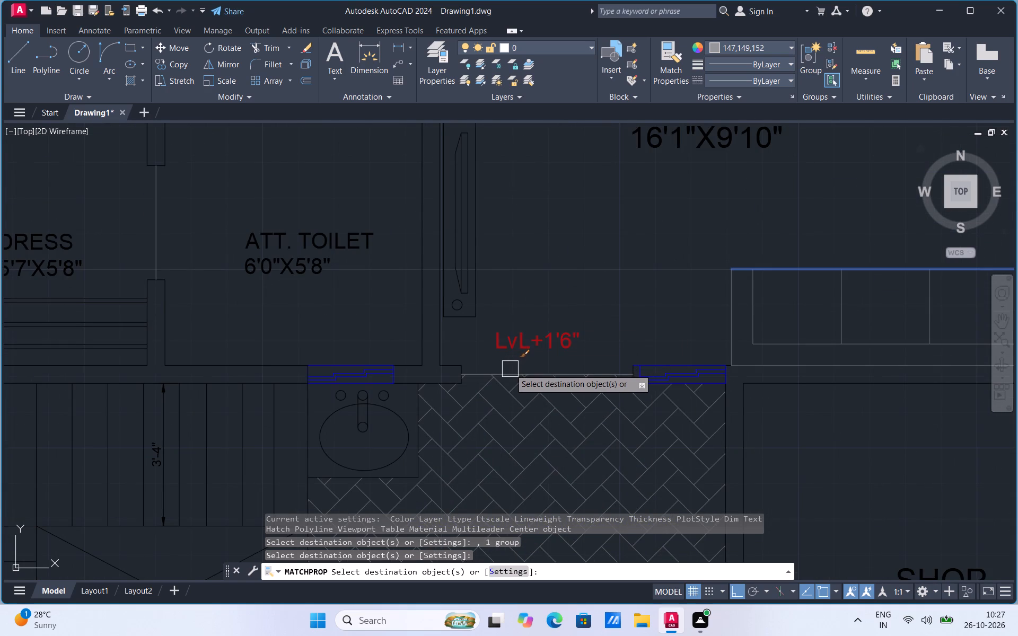
{"action": "scroll", "coordinate": [510, 369], "scroll_direction": "up", "scroll_amount": 1}
{"action": "left_click", "coordinate": [508, 374]}
Trim away both black wall lines across the shop's rolling shutter opening.
{"action": "scroll", "coordinate": [539, 282], "scroll_direction": "down", "scroll_amount": 4}
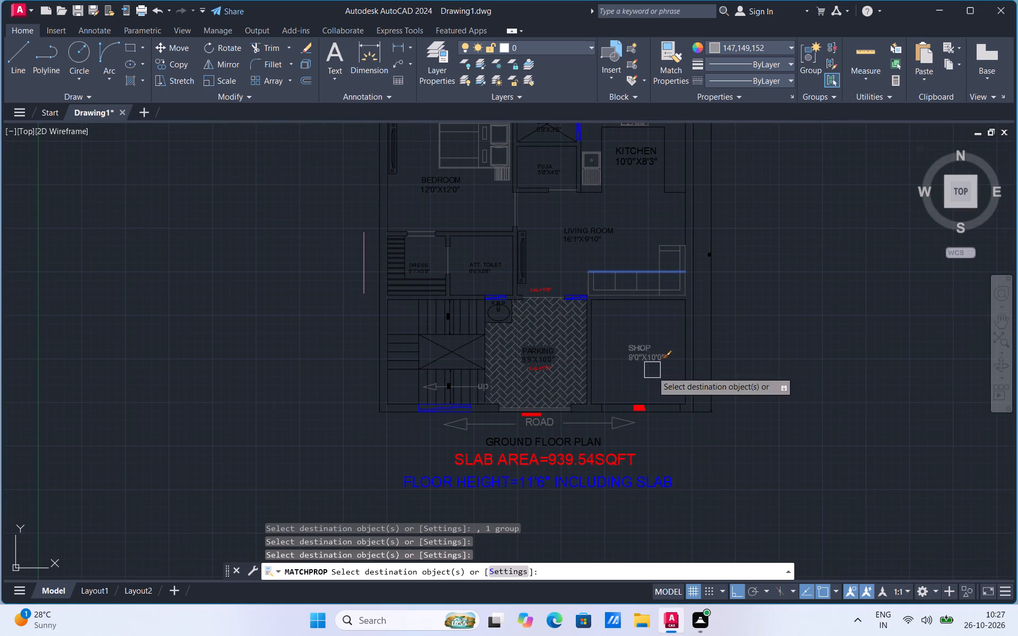
{"action": "scroll", "coordinate": [637, 411], "scroll_direction": "up", "scroll_amount": 2}
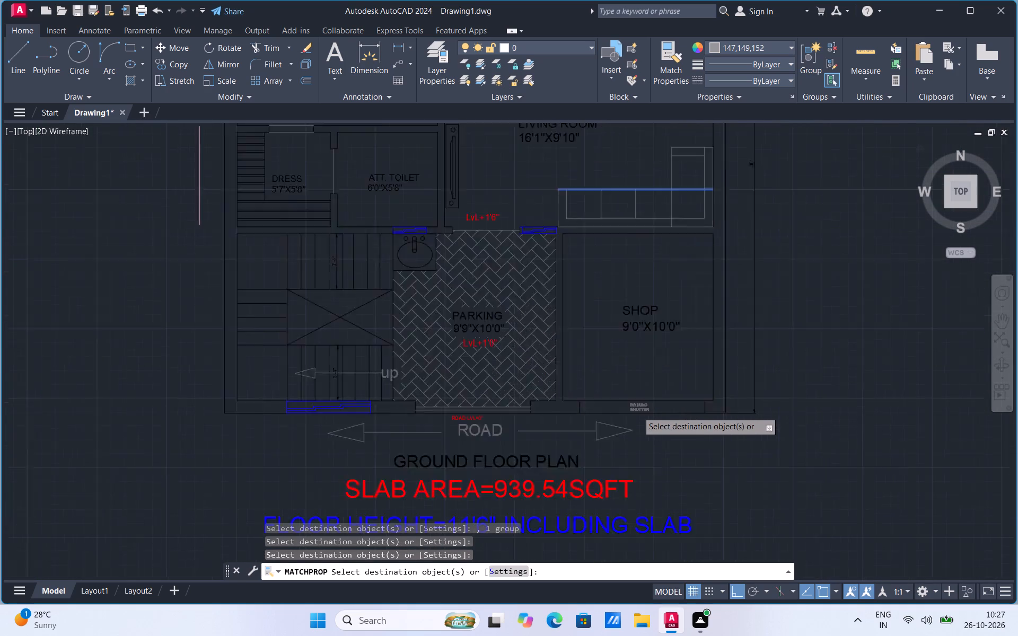
{"action": "scroll", "coordinate": [588, 399], "scroll_direction": "up", "scroll_amount": 1}
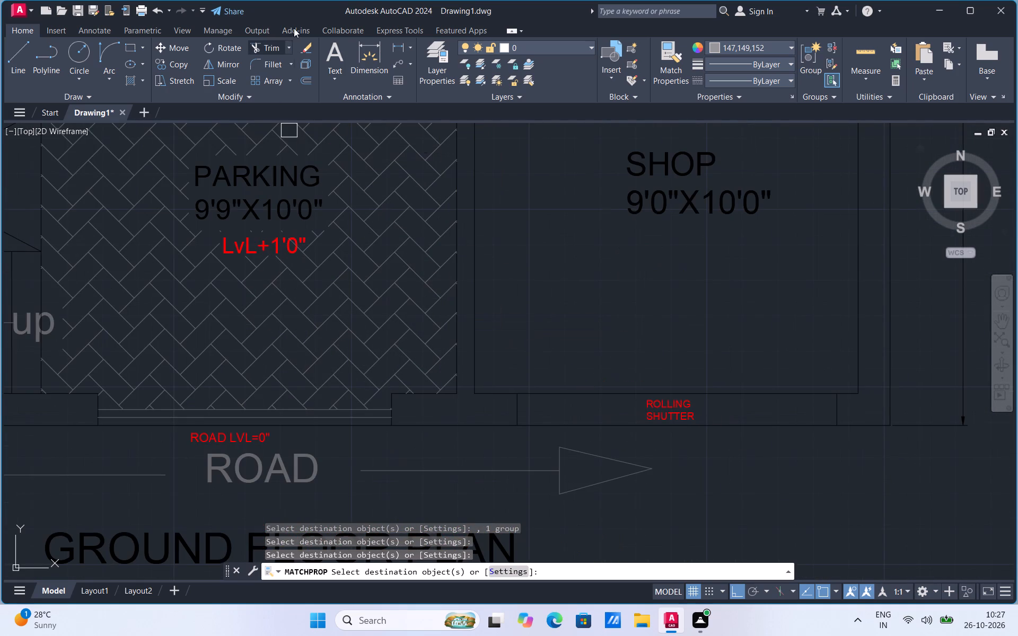
{"action": "left_click", "coordinate": [274, 50]}
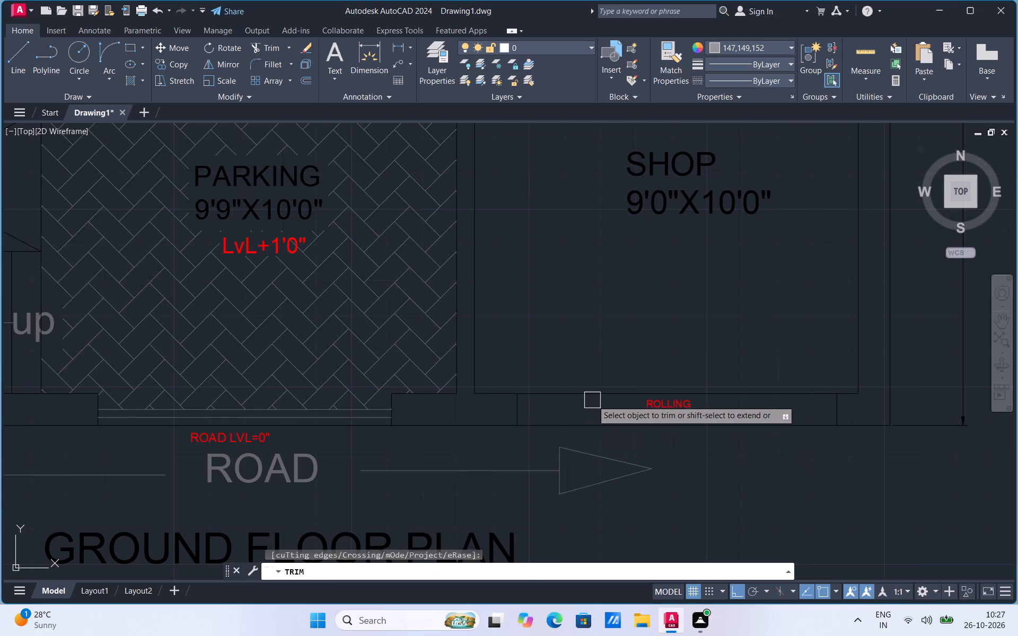
{"action": "left_click", "coordinate": [593, 392]}
{"action": "left_click", "coordinate": [586, 421]}
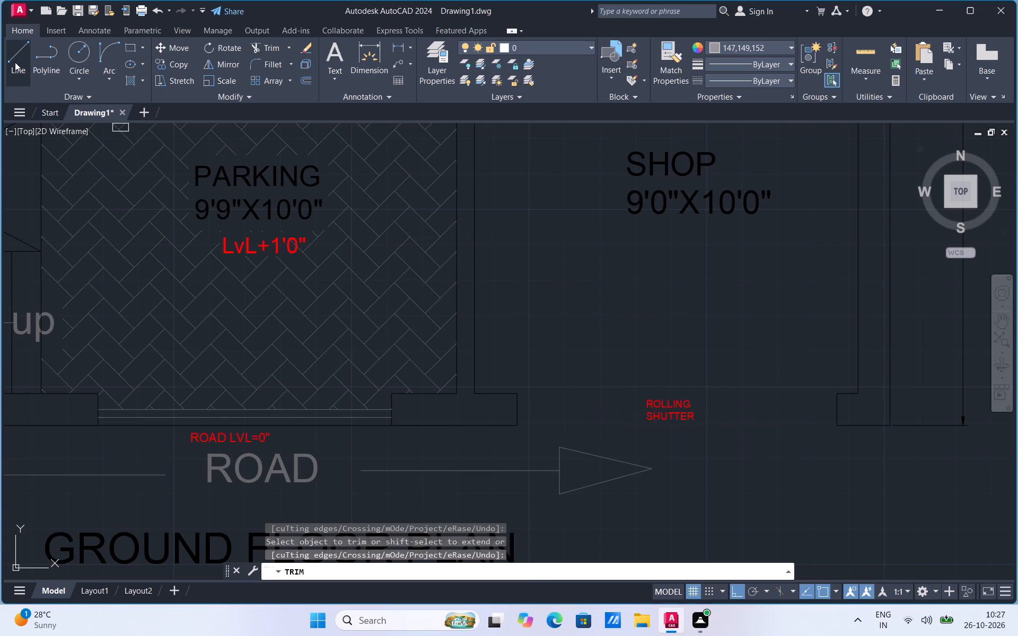
Draw two grey horizontal lines across the shop's rolling shutter opening, joining the inner and outer wall corners.
{"action": "left_click", "coordinate": [15, 66]}
{"action": "left_click", "coordinate": [519, 392]}
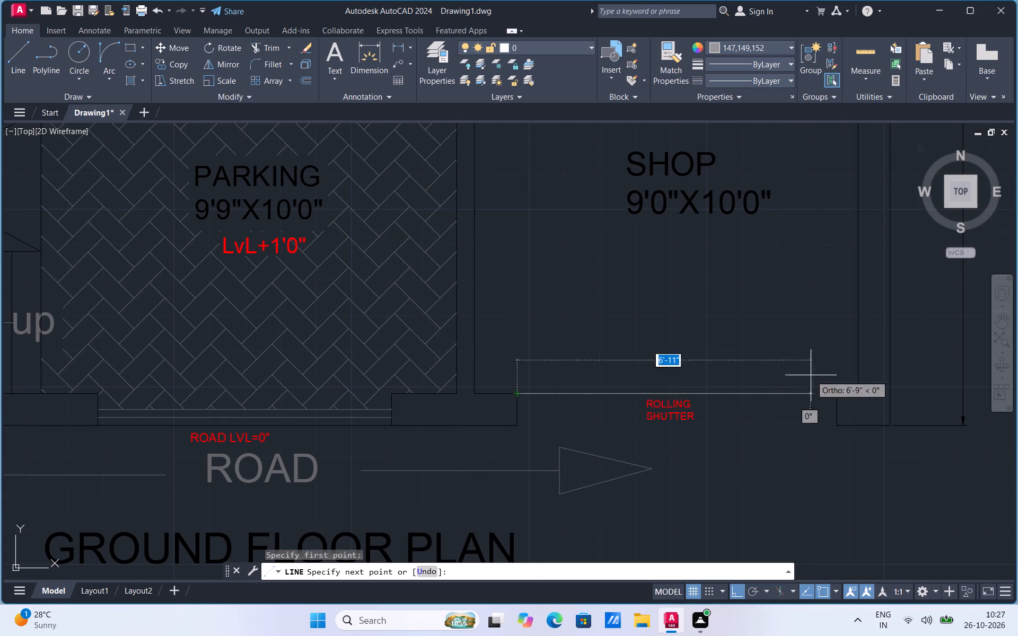
{"action": "left_click", "coordinate": [837, 395]}
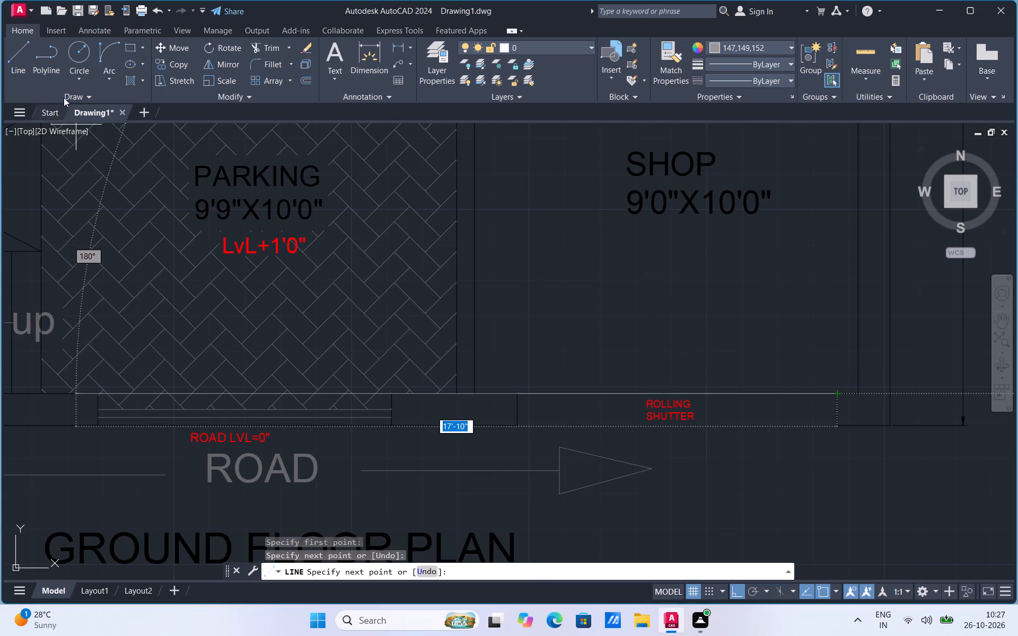
{"action": "left_click", "coordinate": [17, 71]}
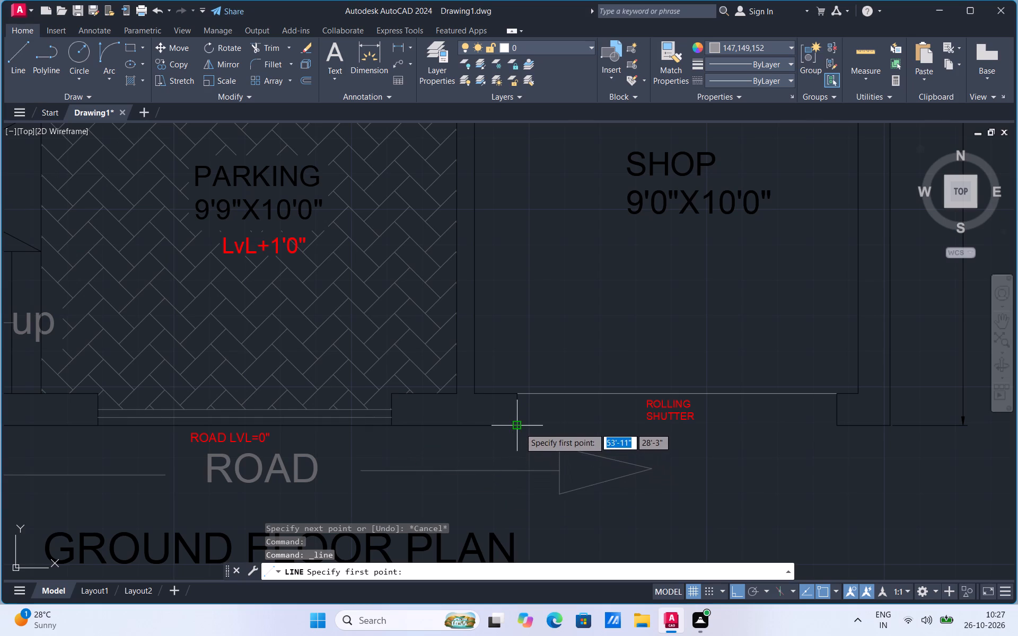
{"action": "left_click", "coordinate": [520, 428]}
{"action": "left_click", "coordinate": [839, 423]}
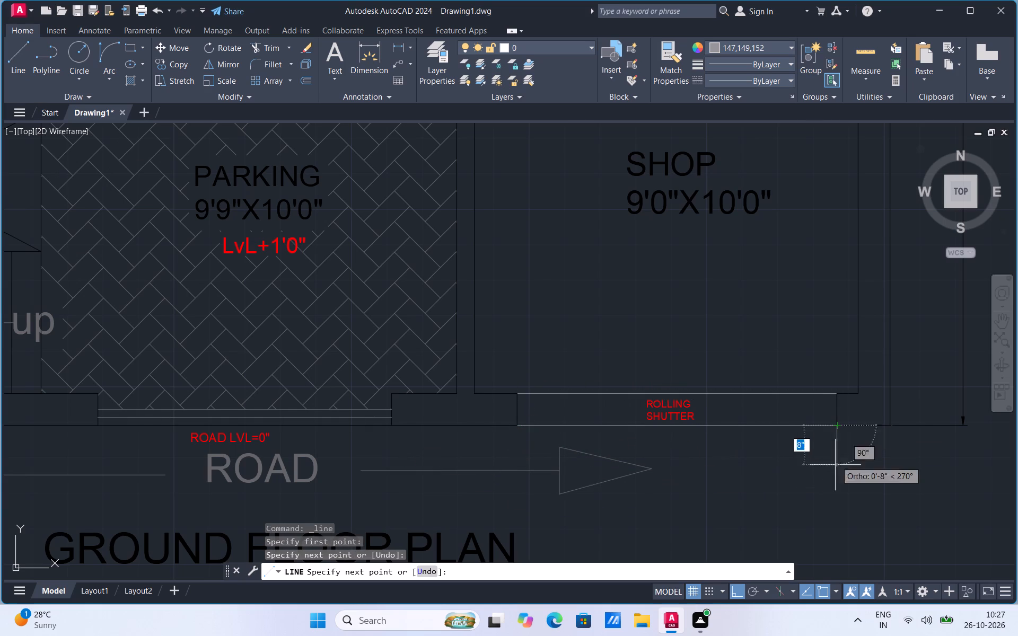
{"action": "key", "text": "Escape"}
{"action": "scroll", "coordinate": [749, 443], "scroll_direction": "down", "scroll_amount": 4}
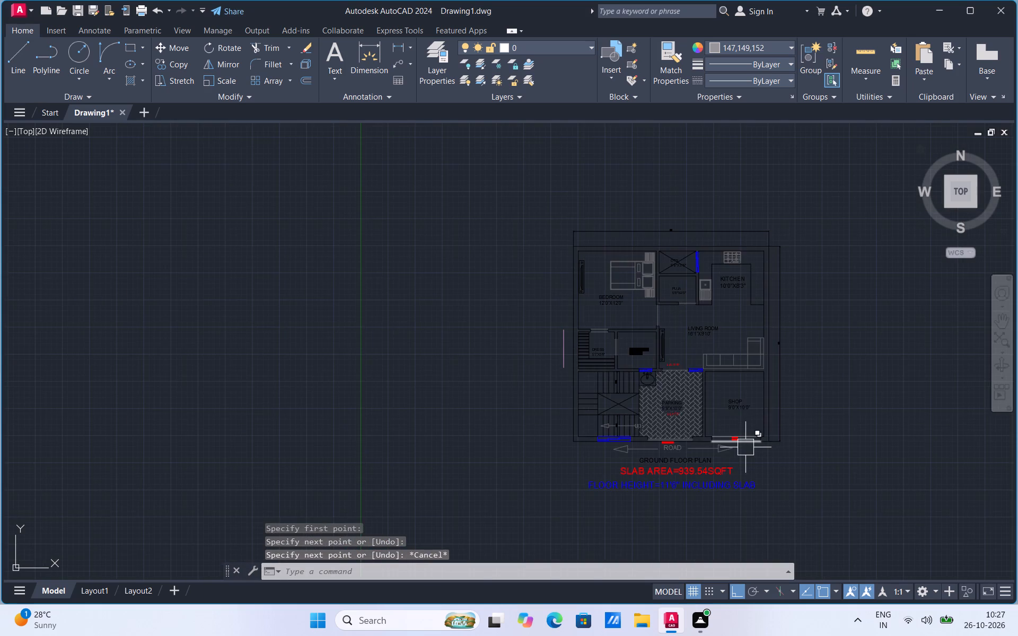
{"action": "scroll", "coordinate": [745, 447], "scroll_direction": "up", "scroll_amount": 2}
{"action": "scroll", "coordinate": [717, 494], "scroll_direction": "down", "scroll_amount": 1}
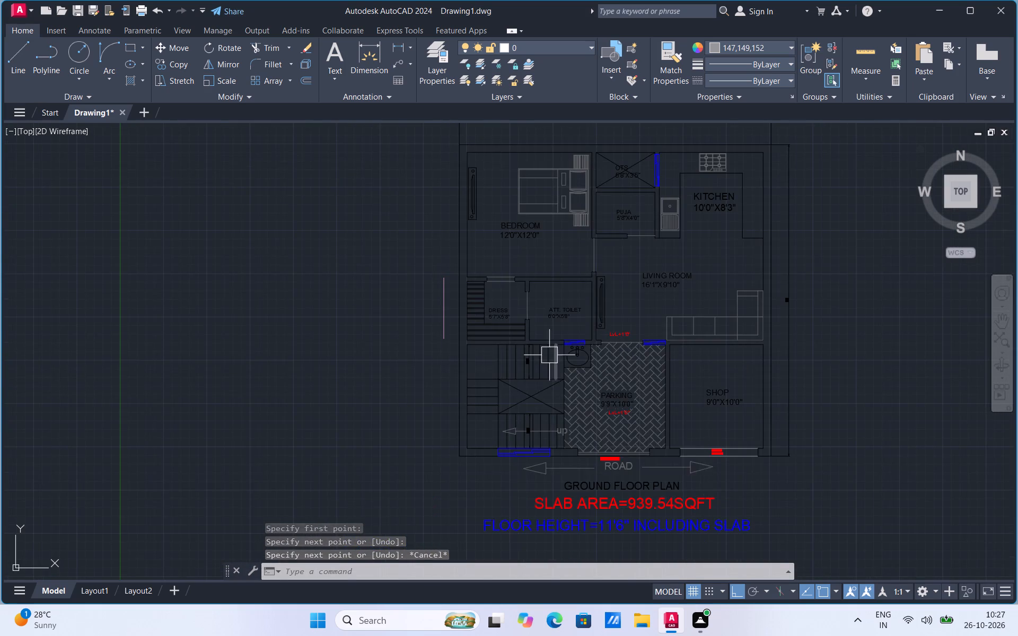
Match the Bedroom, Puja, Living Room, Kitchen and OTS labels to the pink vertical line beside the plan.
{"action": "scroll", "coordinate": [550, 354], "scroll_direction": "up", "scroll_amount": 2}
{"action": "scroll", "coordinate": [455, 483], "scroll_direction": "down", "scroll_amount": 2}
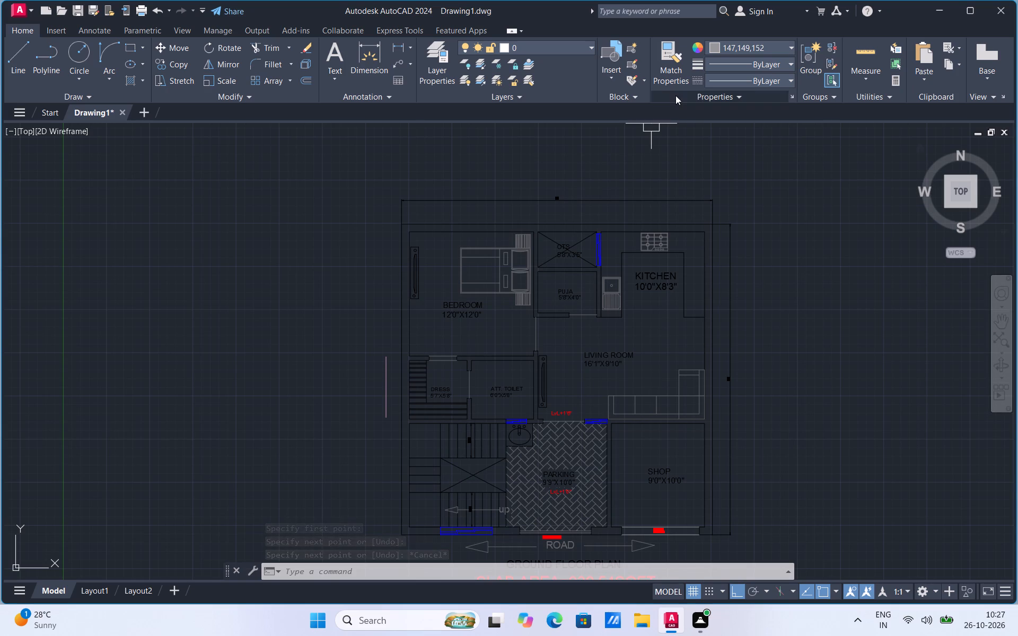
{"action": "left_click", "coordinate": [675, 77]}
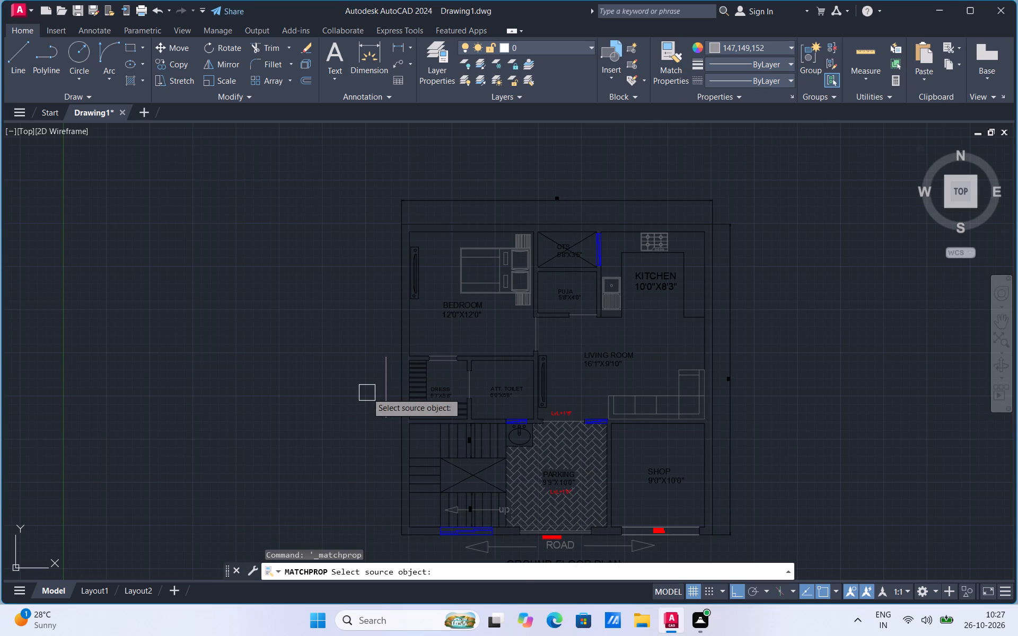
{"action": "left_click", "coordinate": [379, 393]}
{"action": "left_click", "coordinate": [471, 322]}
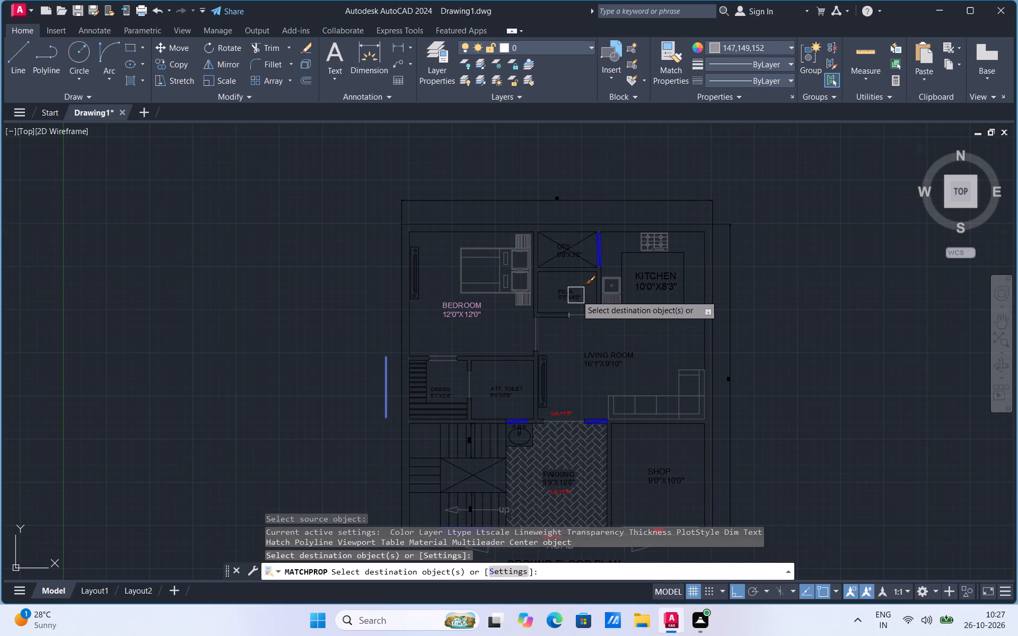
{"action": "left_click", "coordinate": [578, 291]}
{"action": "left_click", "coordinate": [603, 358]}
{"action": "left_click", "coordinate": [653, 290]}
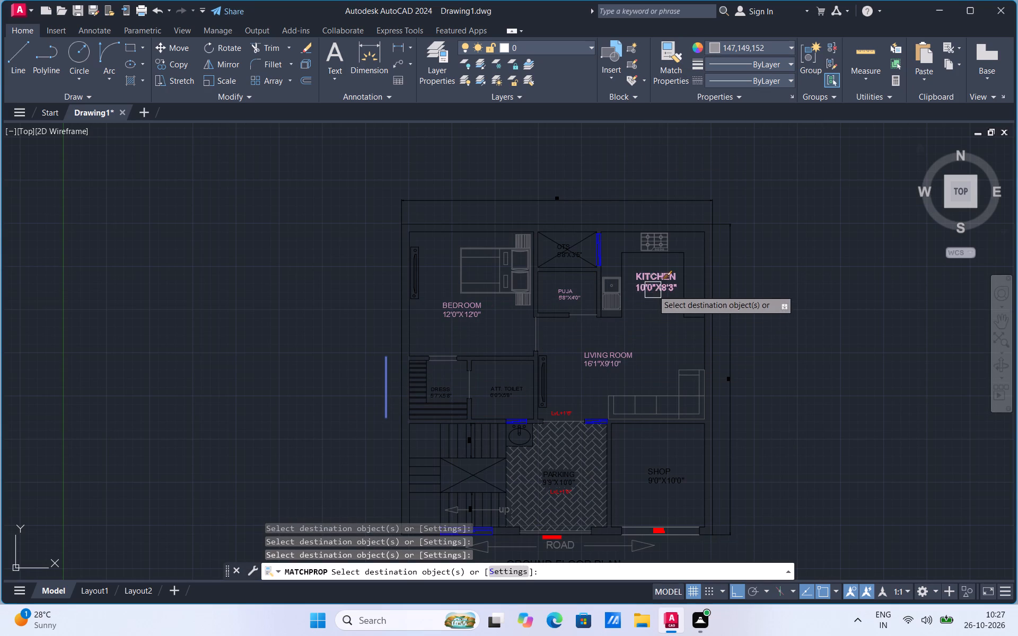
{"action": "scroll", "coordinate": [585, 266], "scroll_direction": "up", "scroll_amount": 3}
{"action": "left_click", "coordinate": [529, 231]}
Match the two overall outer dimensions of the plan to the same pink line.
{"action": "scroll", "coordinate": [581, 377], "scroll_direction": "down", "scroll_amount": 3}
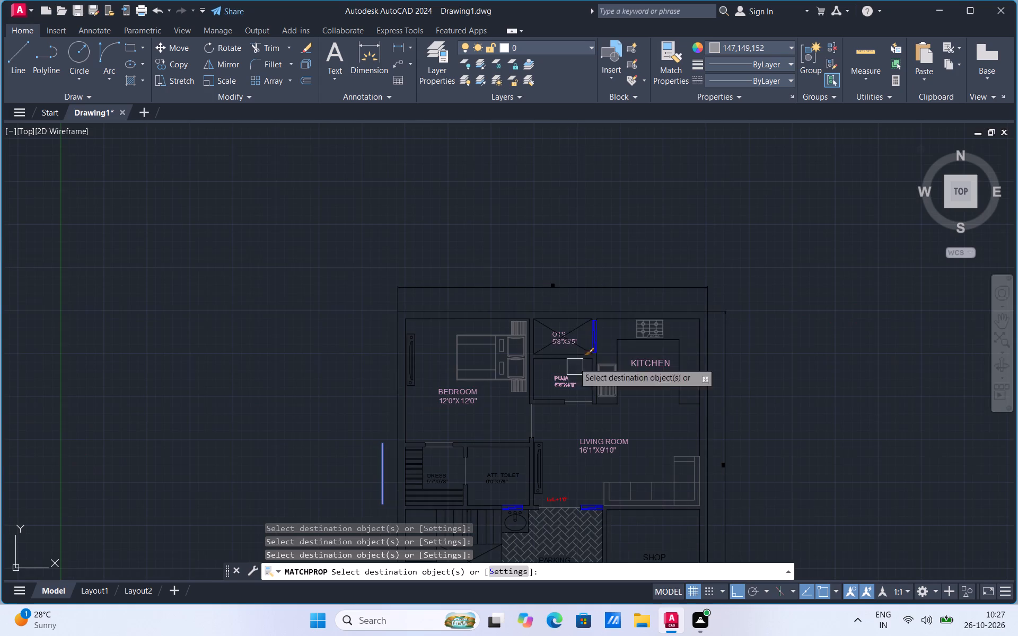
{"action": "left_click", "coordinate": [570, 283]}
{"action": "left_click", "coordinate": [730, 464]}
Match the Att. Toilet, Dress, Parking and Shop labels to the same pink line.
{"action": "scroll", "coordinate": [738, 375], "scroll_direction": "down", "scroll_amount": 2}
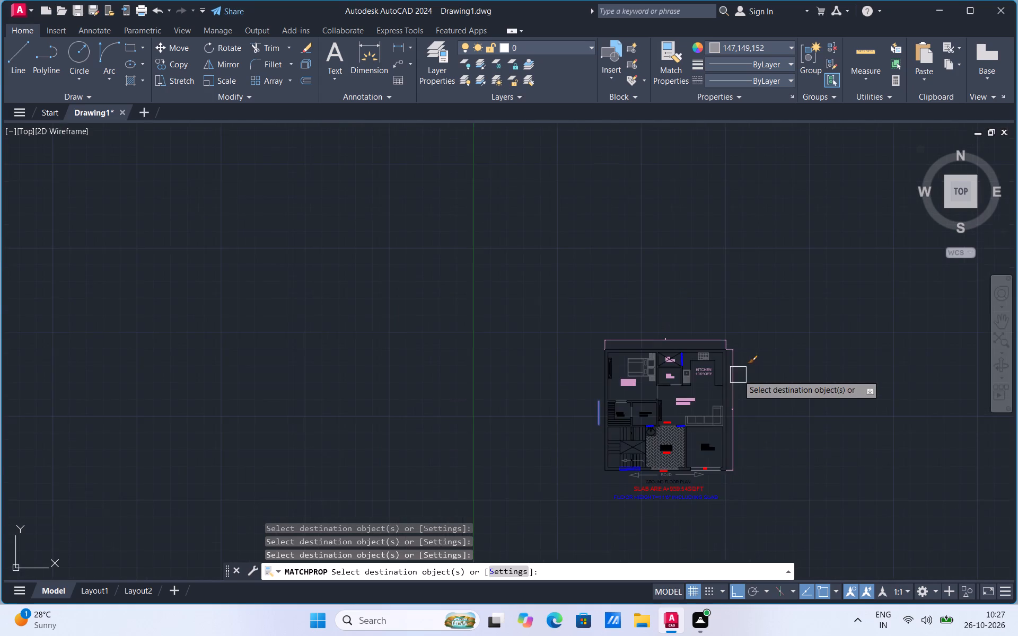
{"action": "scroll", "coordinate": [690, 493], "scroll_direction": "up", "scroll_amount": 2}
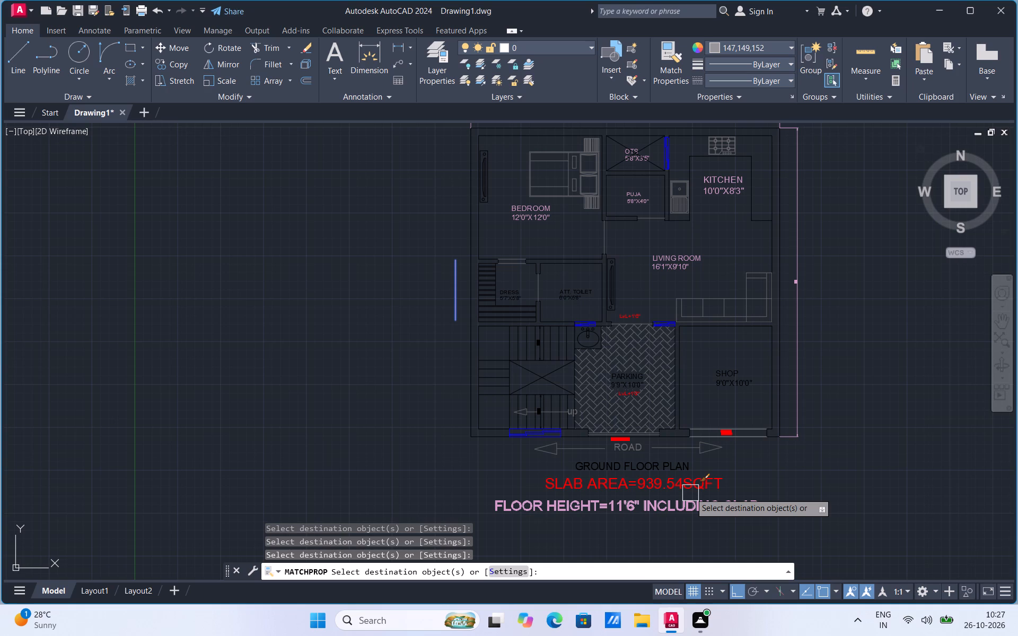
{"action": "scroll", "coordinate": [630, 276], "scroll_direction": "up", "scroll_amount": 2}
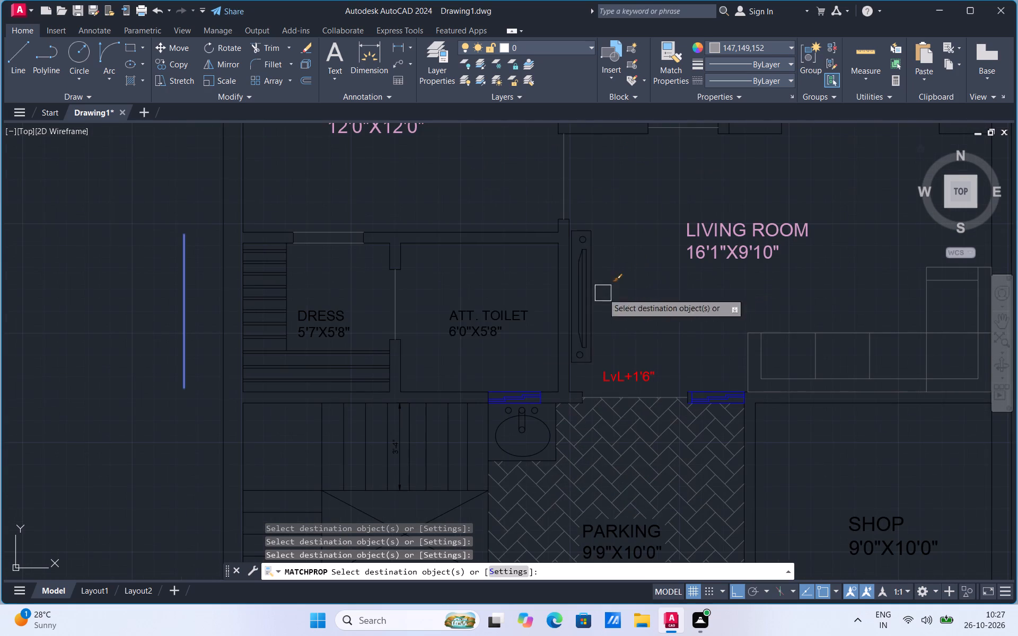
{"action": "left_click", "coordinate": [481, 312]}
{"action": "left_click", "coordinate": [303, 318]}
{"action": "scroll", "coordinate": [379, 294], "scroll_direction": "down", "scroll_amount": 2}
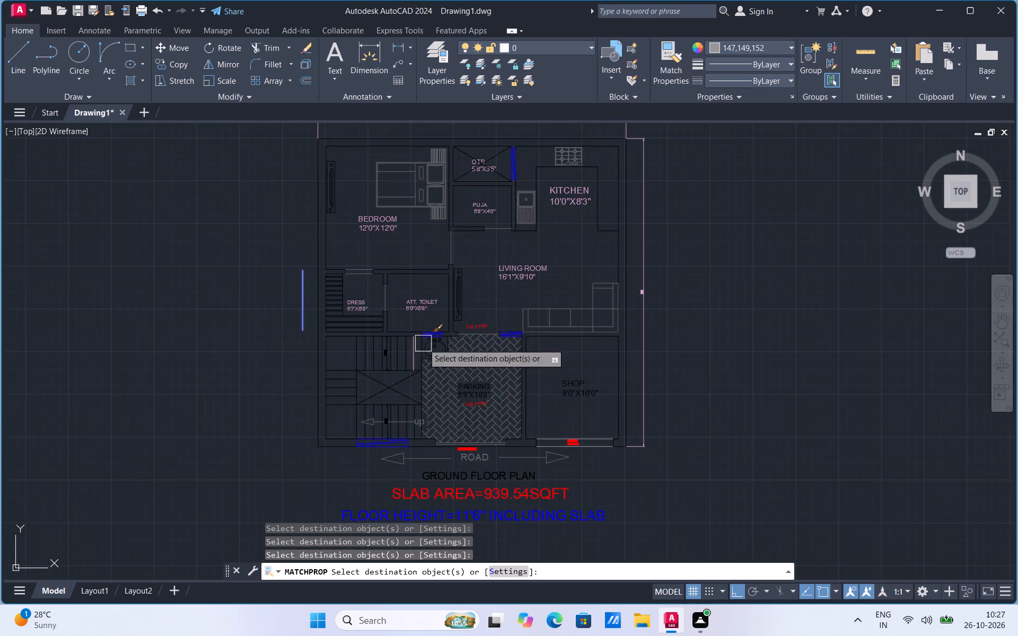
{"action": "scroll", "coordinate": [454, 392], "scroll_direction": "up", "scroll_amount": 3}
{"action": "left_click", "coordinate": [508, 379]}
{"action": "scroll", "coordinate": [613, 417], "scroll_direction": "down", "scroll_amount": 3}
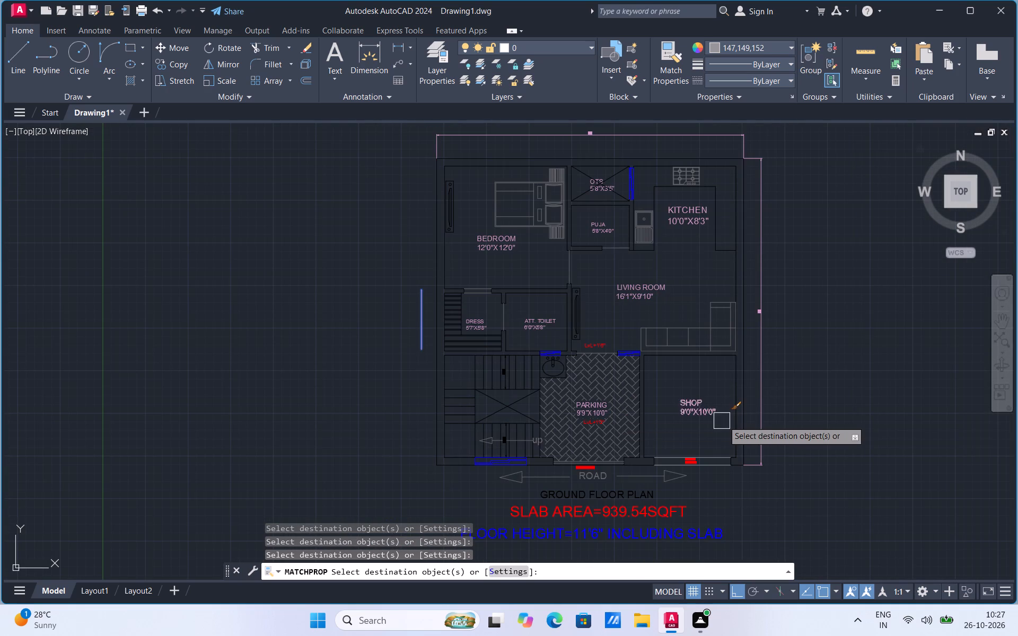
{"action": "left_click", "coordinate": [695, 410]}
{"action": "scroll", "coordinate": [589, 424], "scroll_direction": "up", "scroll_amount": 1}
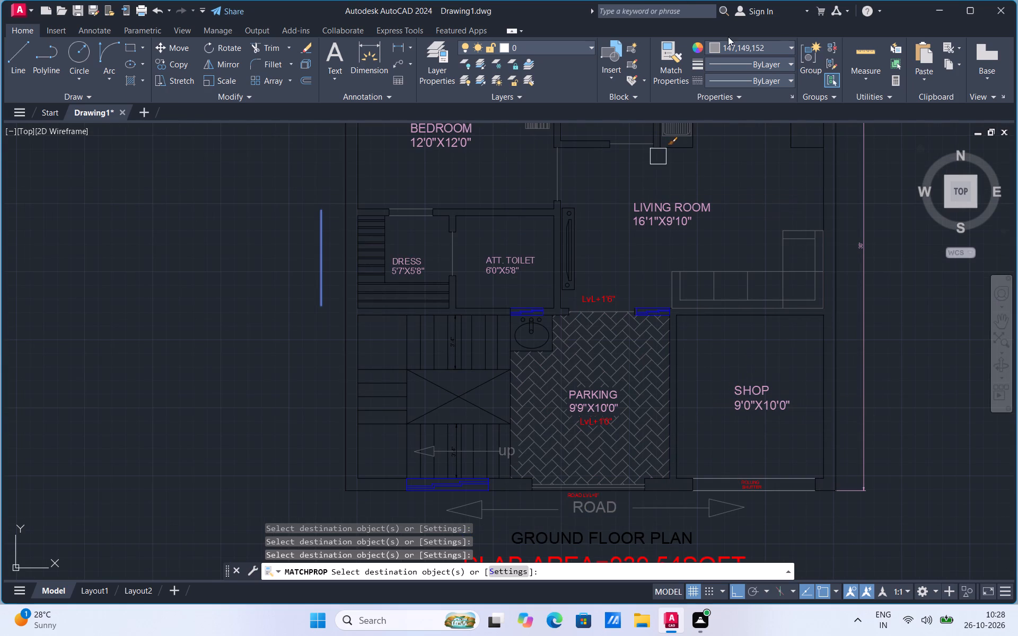
Set the current colour to black 0,0,0 and match the Att. Toilet, Dress and Bedroom labels to the black wall line above the toilet.
{"action": "left_click", "coordinate": [711, 48]}
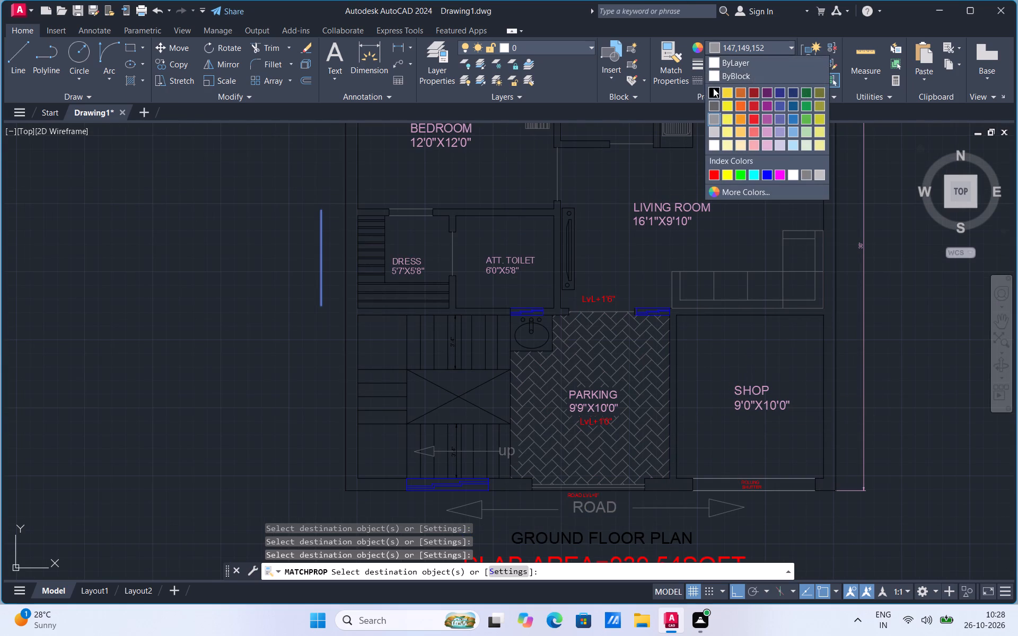
{"action": "left_click", "coordinate": [713, 88]}
{"action": "key", "text": "Escape"}
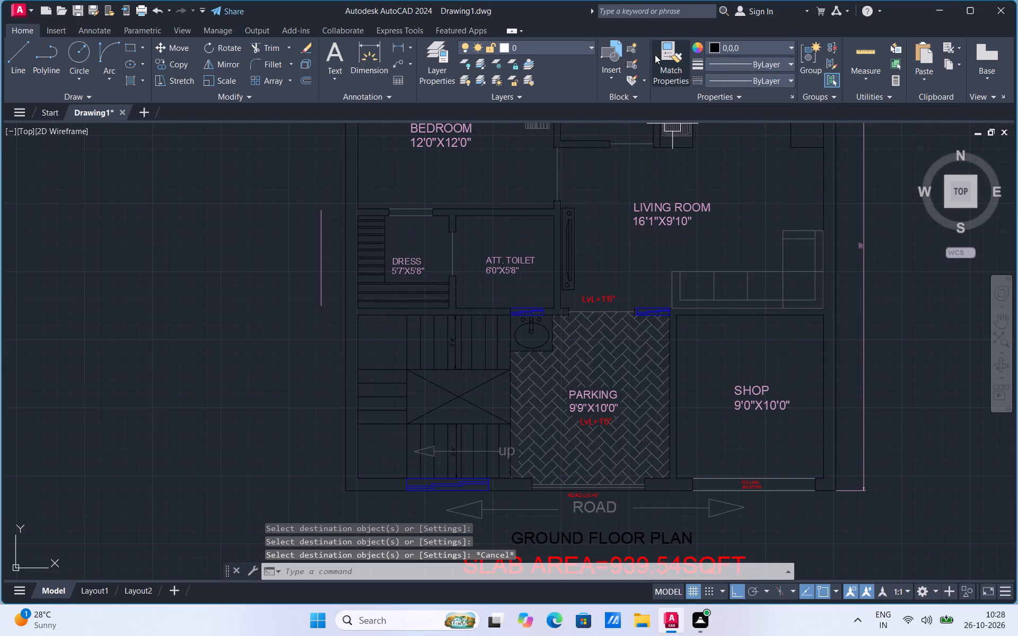
{"action": "left_click", "coordinate": [673, 76]}
{"action": "scroll", "coordinate": [488, 198], "scroll_direction": "up", "scroll_amount": 1}
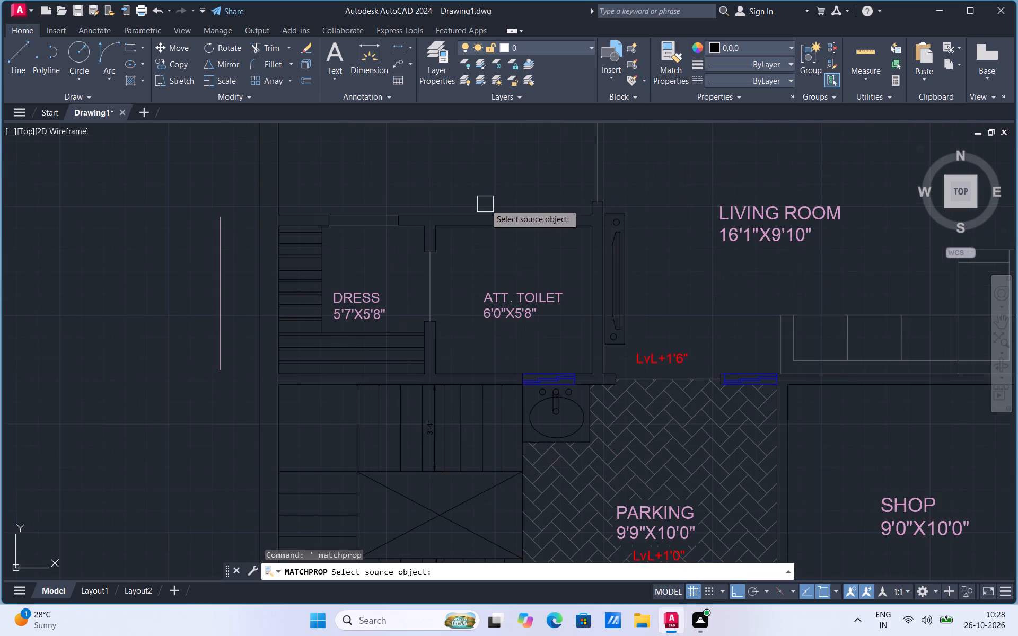
{"action": "left_click", "coordinate": [482, 207]}
{"action": "left_click", "coordinate": [496, 295]}
{"action": "left_click", "coordinate": [362, 304]}
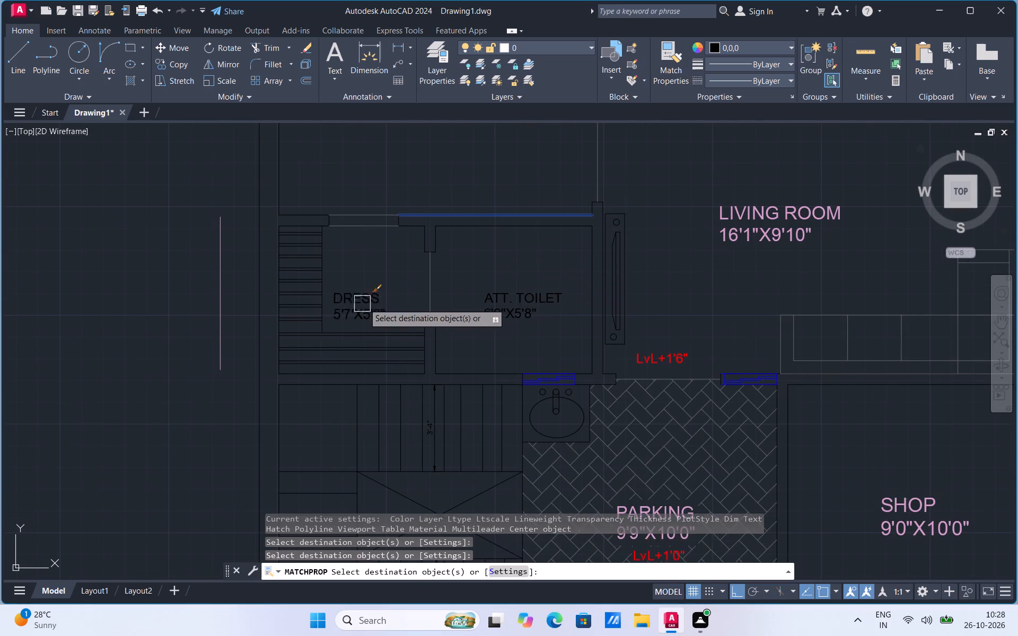
{"action": "scroll", "coordinate": [504, 415], "scroll_direction": "down", "scroll_amount": 2}
{"action": "scroll", "coordinate": [478, 293], "scroll_direction": "up", "scroll_amount": 1}
{"action": "left_click", "coordinate": [478, 293]}
Match the two overall outer dimensions of the plan to the same black wall line.
{"action": "scroll", "coordinate": [518, 365], "scroll_direction": "down", "scroll_amount": 2}
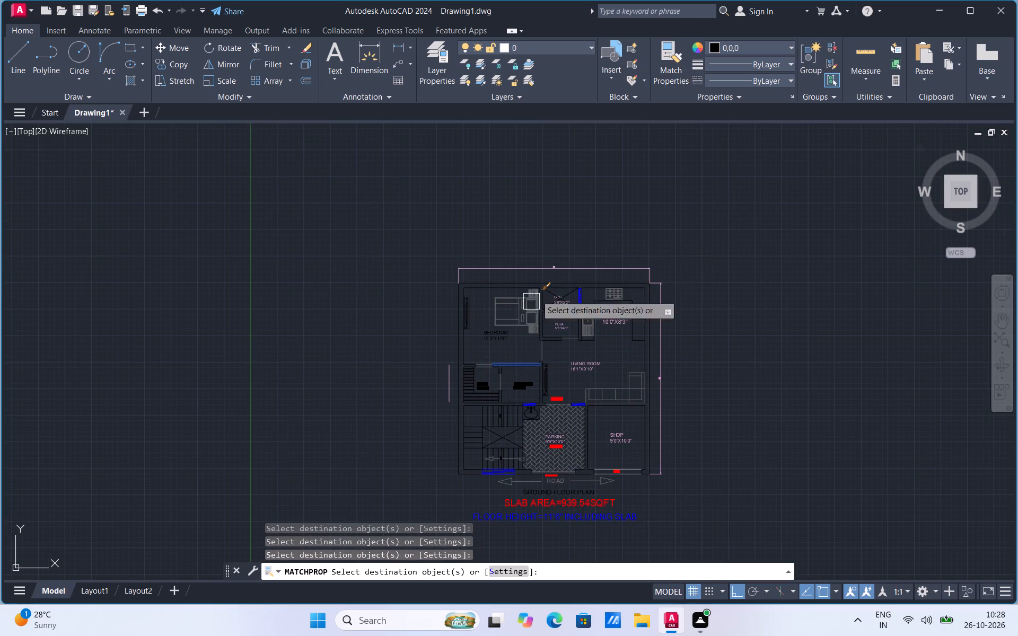
{"action": "left_click", "coordinate": [563, 268]}
{"action": "left_click", "coordinate": [663, 368]}
Match the Living Room, Kitchen, Puja and OTS labels to the same black wall line.
{"action": "scroll", "coordinate": [590, 368], "scroll_direction": "up", "scroll_amount": 2}
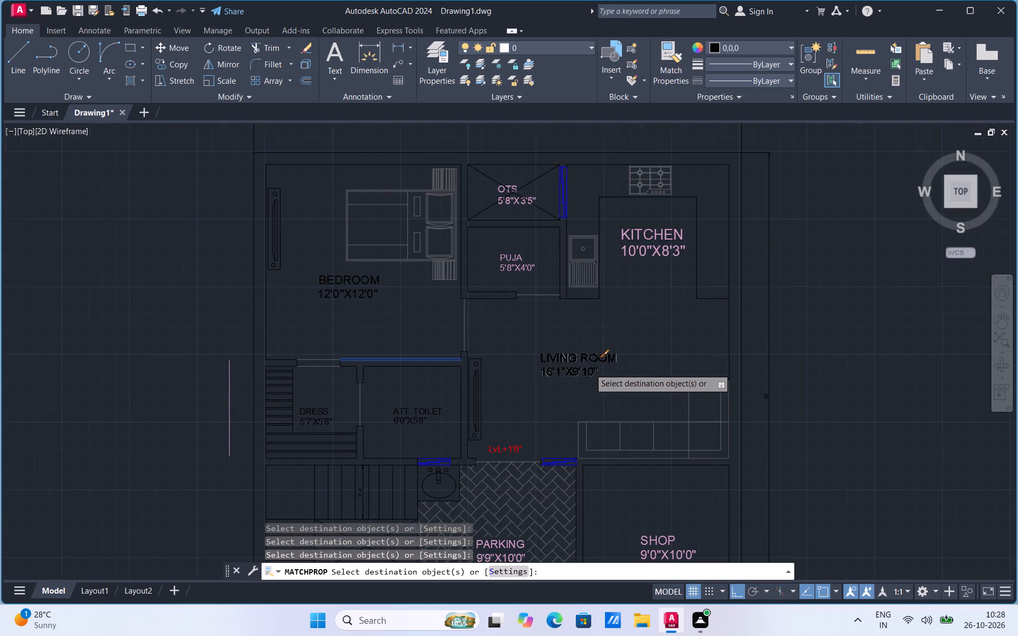
{"action": "left_click", "coordinate": [589, 368]}
{"action": "left_click", "coordinate": [653, 259]}
{"action": "left_click", "coordinate": [526, 263]}
{"action": "scroll", "coordinate": [515, 231], "scroll_direction": "up", "scroll_amount": 3}
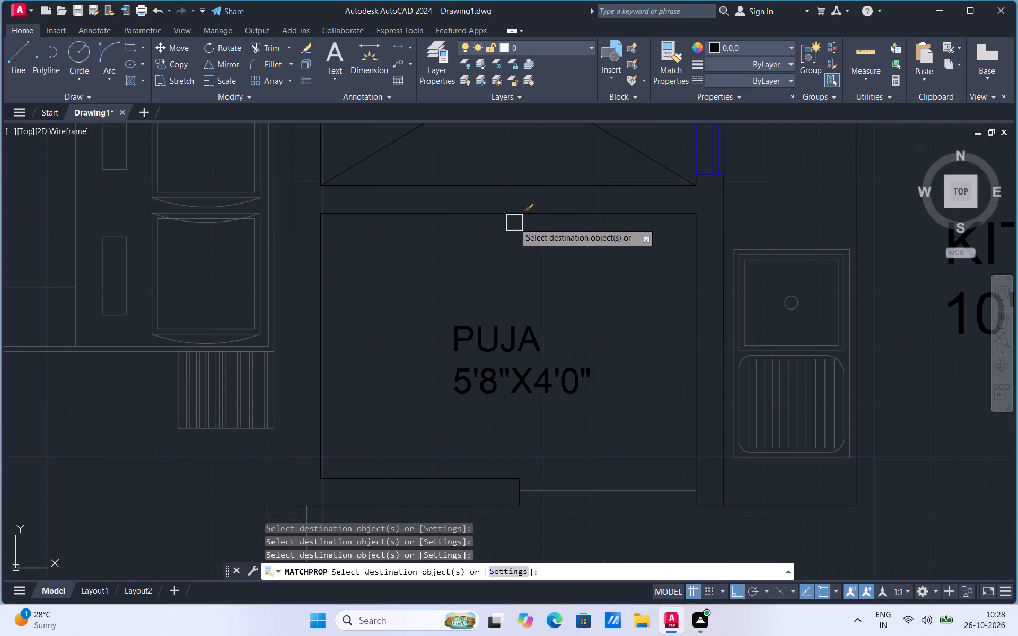
{"action": "scroll", "coordinate": [520, 325], "scroll_direction": "down", "scroll_amount": 3}
{"action": "scroll", "coordinate": [517, 276], "scroll_direction": "up", "scroll_amount": 3}
{"action": "left_click", "coordinate": [513, 264]}
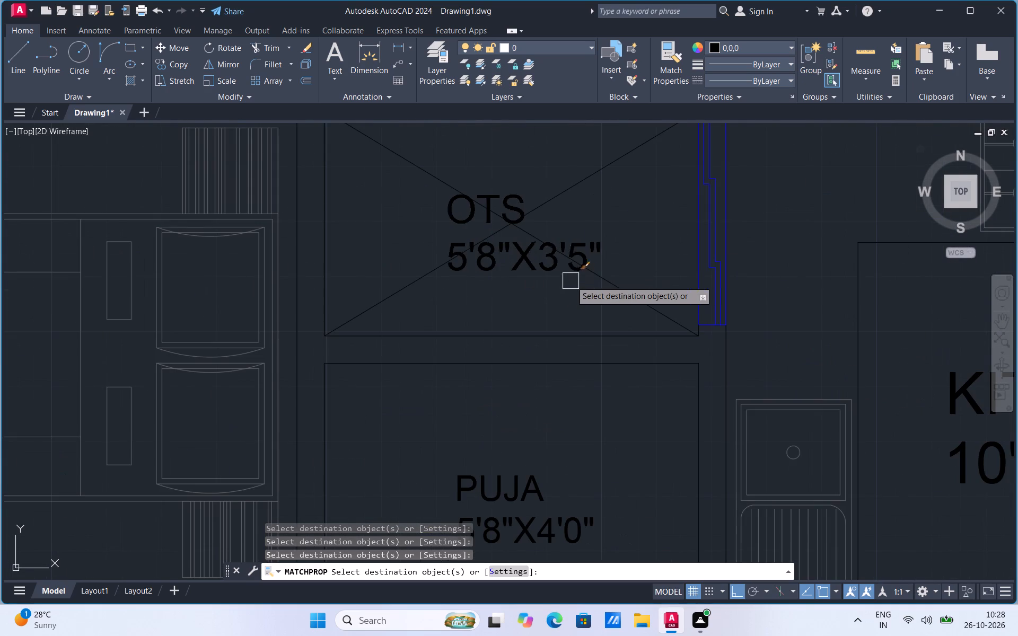
Match the Shop and Parking labels to the same black wall line and finish matching properties.
{"action": "scroll", "coordinate": [586, 265], "scroll_direction": "down", "scroll_amount": 3}
{"action": "scroll", "coordinate": [621, 349], "scroll_direction": "down", "scroll_amount": 2}
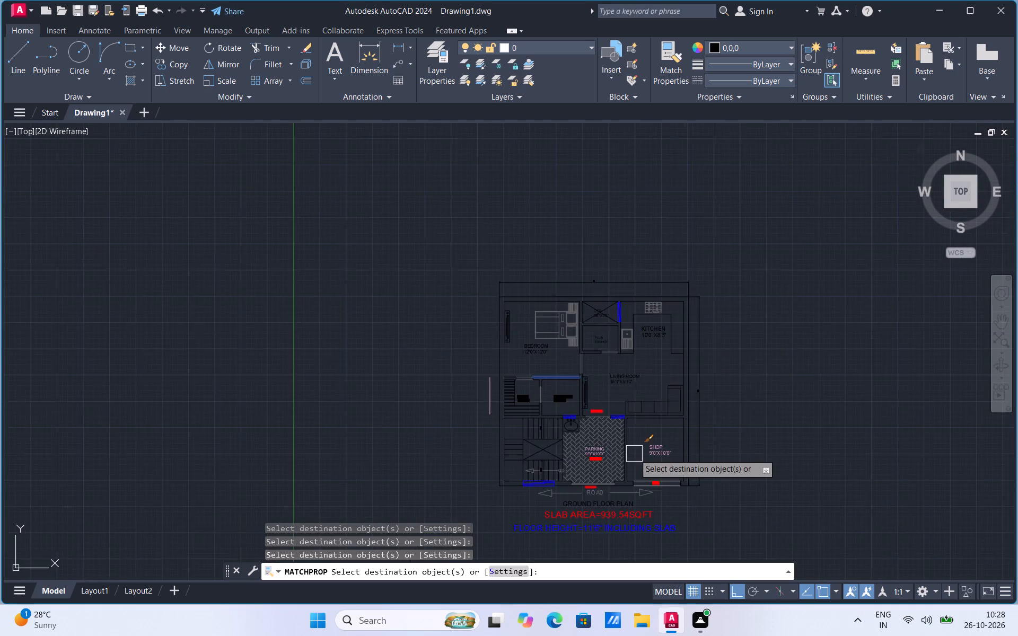
{"action": "scroll", "coordinate": [634, 457], "scroll_direction": "up", "scroll_amount": 2}
{"action": "left_click", "coordinate": [705, 448]}
{"action": "scroll", "coordinate": [483, 432], "scroll_direction": "up", "scroll_amount": 3}
{"action": "left_click", "coordinate": [657, 466]}
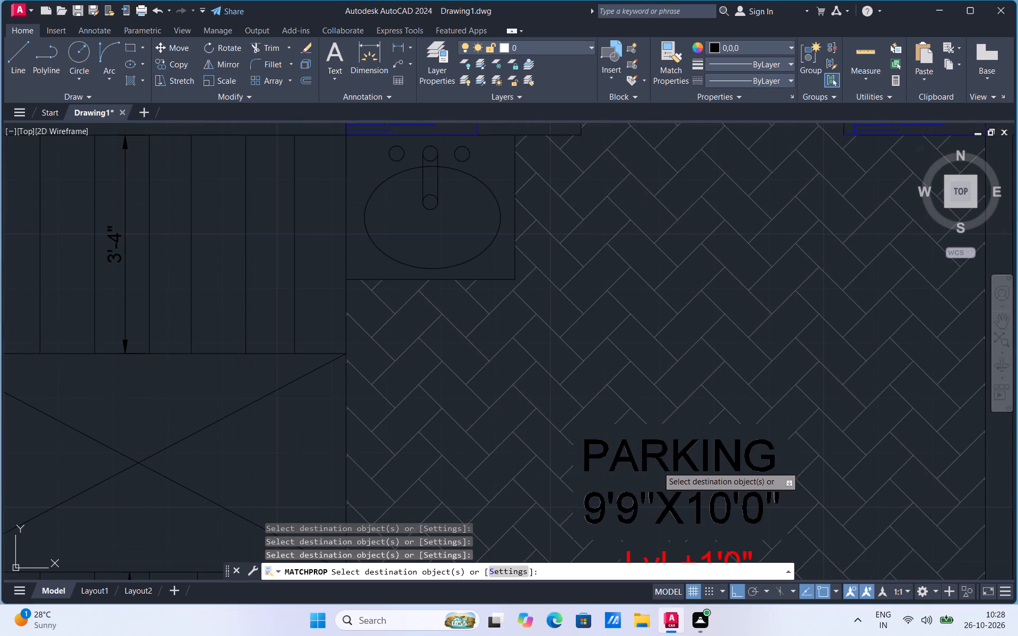
{"action": "scroll", "coordinate": [596, 328], "scroll_direction": "down", "scroll_amount": 4}
{"action": "scroll", "coordinate": [648, 425], "scroll_direction": "up", "scroll_amount": 2}
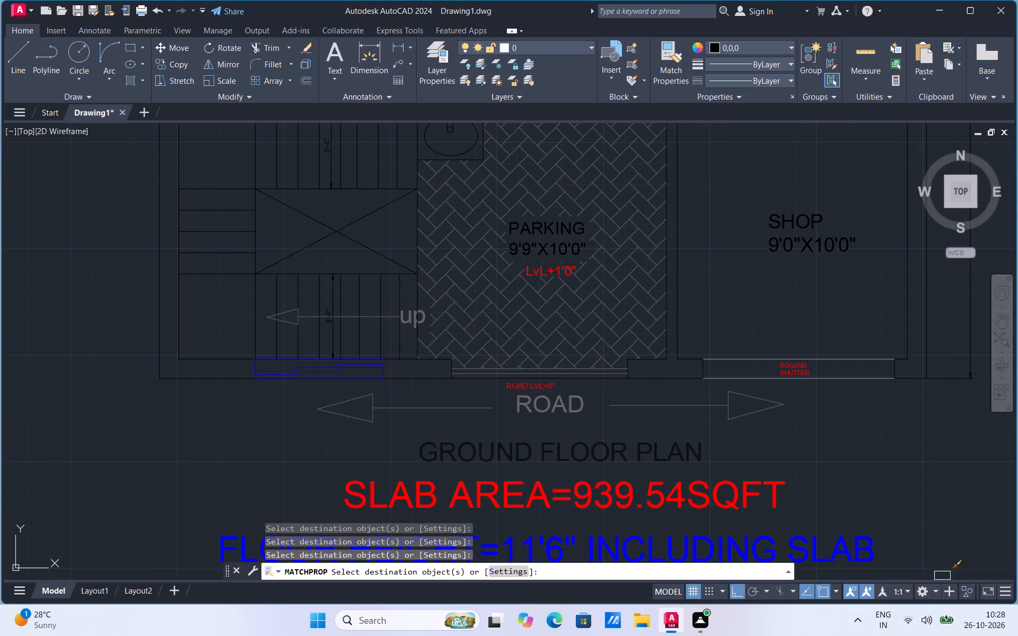
{"action": "scroll", "coordinate": [584, 394], "scroll_direction": "down", "scroll_amount": 2}
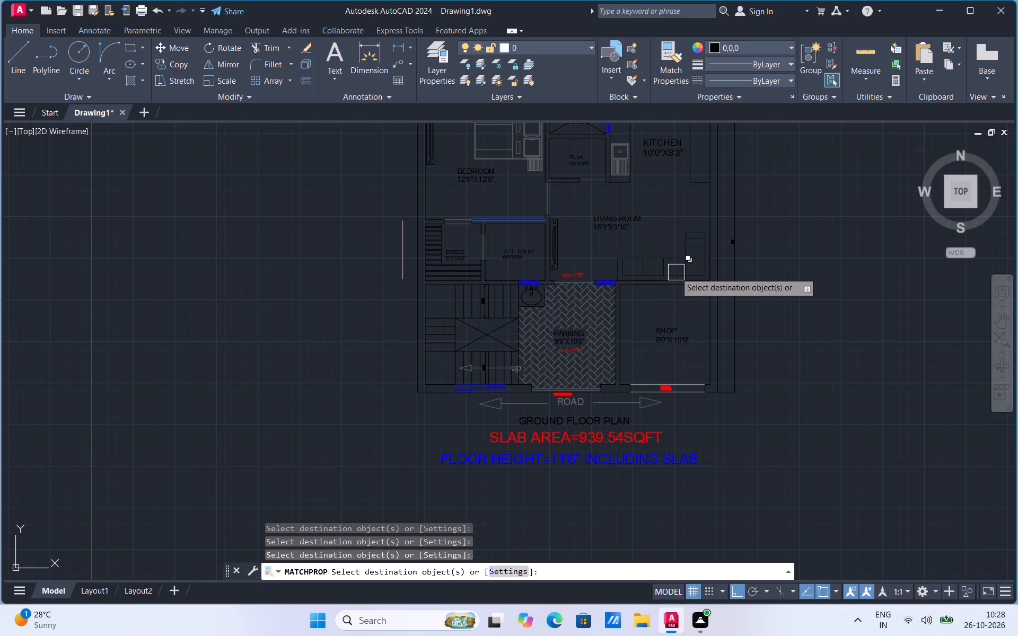
{"action": "key", "text": "Escape"}
Delete the leftover pink vertical line outside the plan beside the dress room.
{"action": "left_click", "coordinate": [408, 248]}
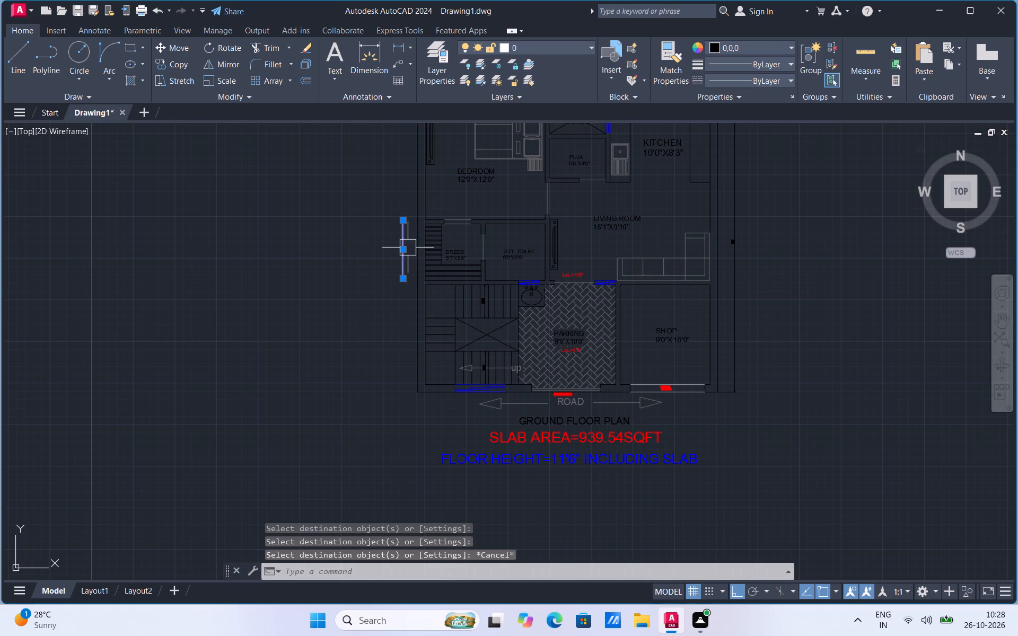
{"action": "key", "text": "Delete"}
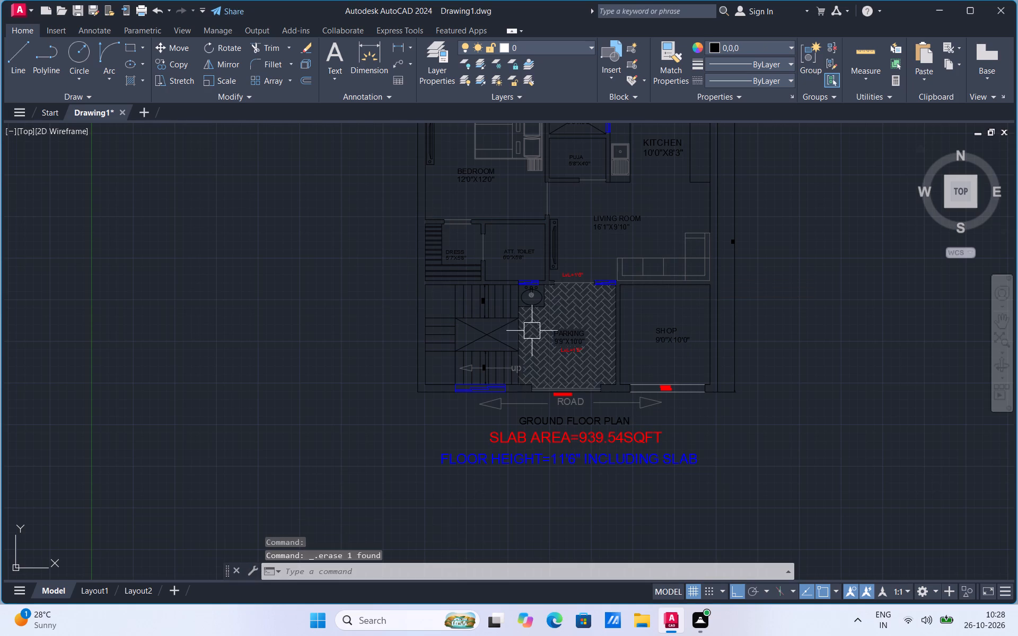
Examine the recoloured ground floor plan, checking the room labels, walls, furniture, parking area and outer dimensions.
{"action": "scroll", "coordinate": [524, 373], "scroll_direction": "down", "scroll_amount": 1}
{"action": "scroll", "coordinate": [564, 286], "scroll_direction": "up", "scroll_amount": 2}
{"action": "scroll", "coordinate": [580, 497], "scroll_direction": "down", "scroll_amount": 1}
{"action": "scroll", "coordinate": [583, 367], "scroll_direction": "up", "scroll_amount": 2}
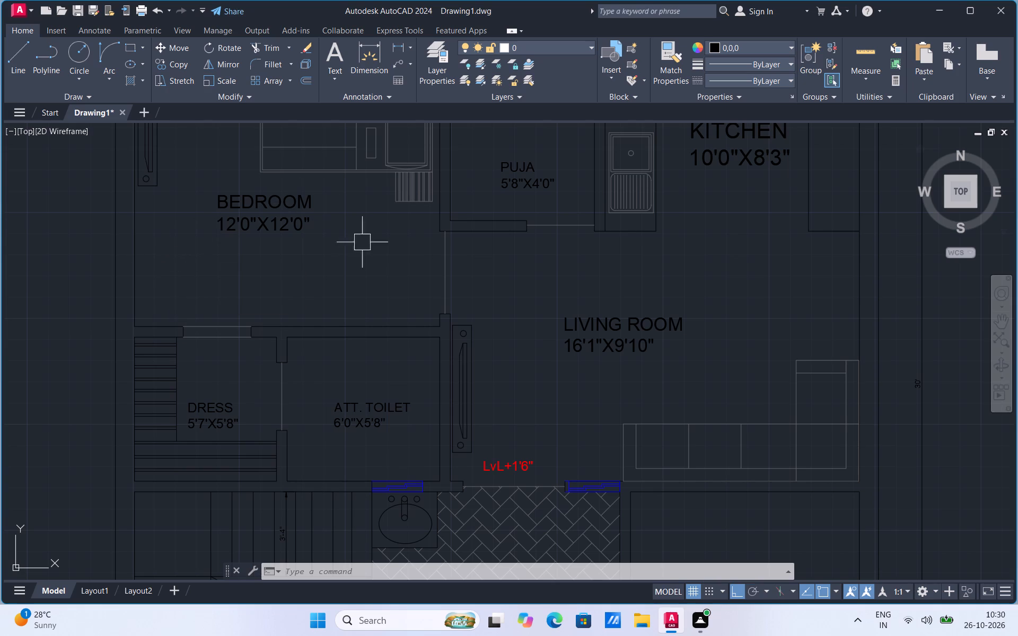
{"action": "scroll", "coordinate": [392, 301], "scroll_direction": "down", "scroll_amount": 2}
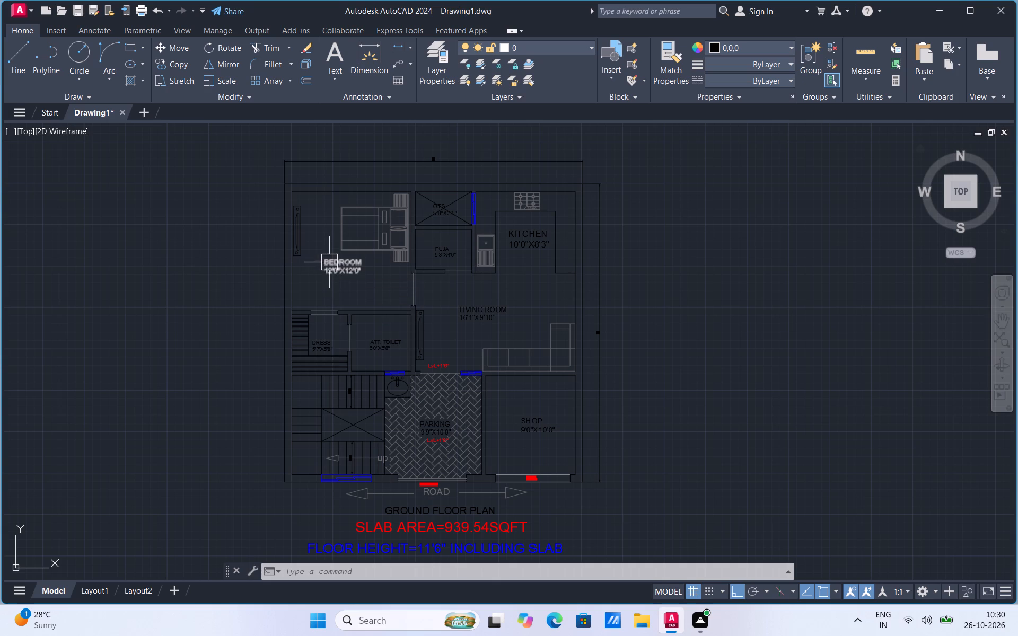
{"action": "scroll", "coordinate": [365, 253], "scroll_direction": "up", "scroll_amount": 1}
{"action": "scroll", "coordinate": [486, 348], "scroll_direction": "down", "scroll_amount": 1}
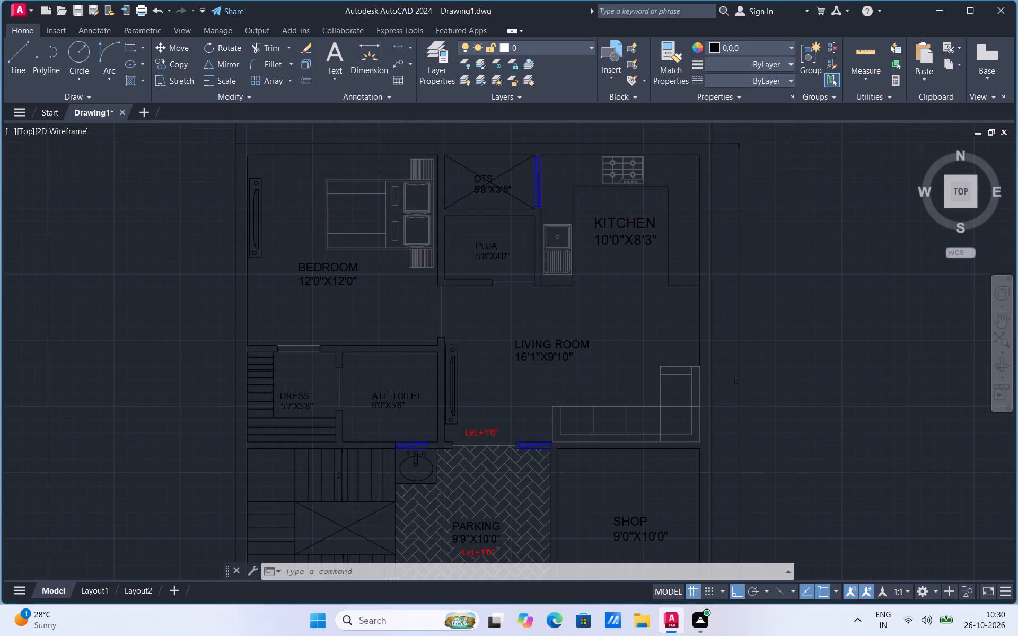
{"action": "scroll", "coordinate": [486, 348], "scroll_direction": "up", "scroll_amount": 1}
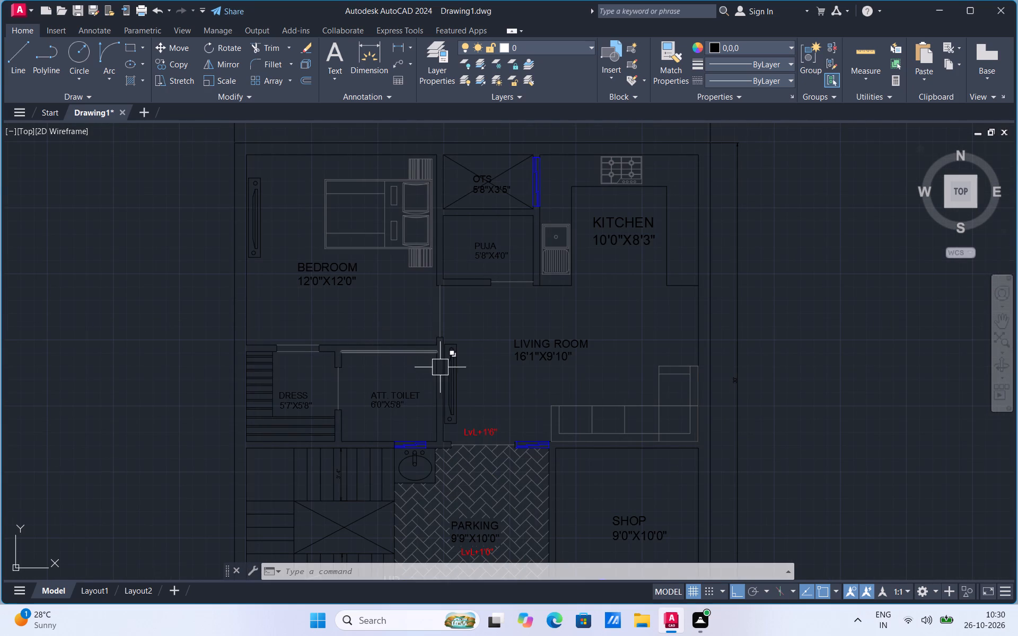
{"action": "scroll", "coordinate": [440, 367], "scroll_direction": "up", "scroll_amount": 1}
{"action": "scroll", "coordinate": [558, 299], "scroll_direction": "down", "scroll_amount": 2}
{"action": "scroll", "coordinate": [519, 362], "scroll_direction": "up", "scroll_amount": 2}
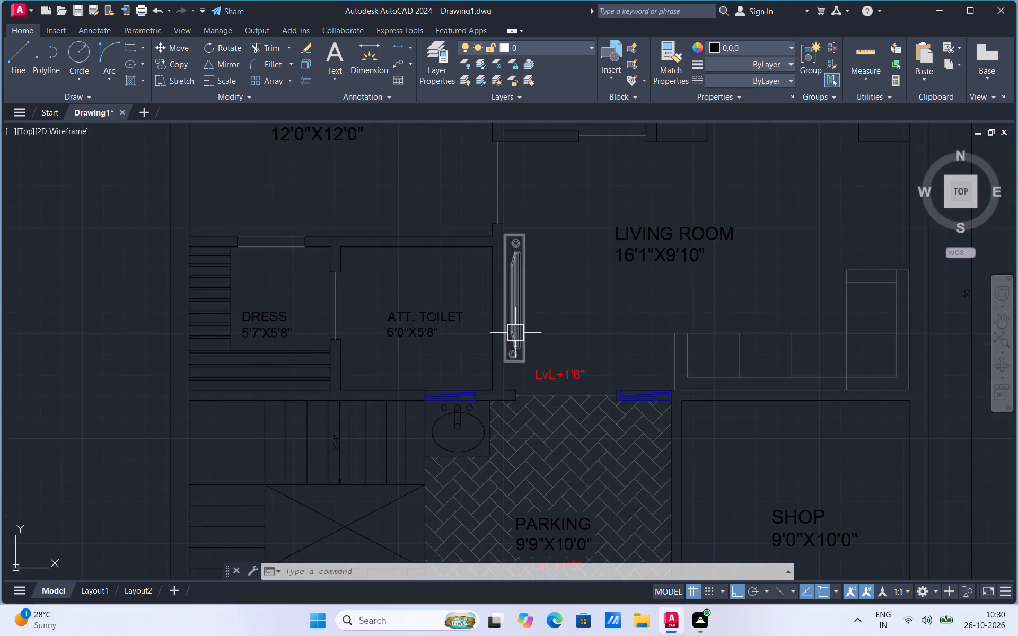
{"action": "scroll", "coordinate": [511, 327], "scroll_direction": "up", "scroll_amount": 1}
{"action": "scroll", "coordinate": [505, 320], "scroll_direction": "down", "scroll_amount": 2}
{"action": "scroll", "coordinate": [491, 430], "scroll_direction": "up", "scroll_amount": 1}
{"action": "scroll", "coordinate": [490, 412], "scroll_direction": "down", "scroll_amount": 1}
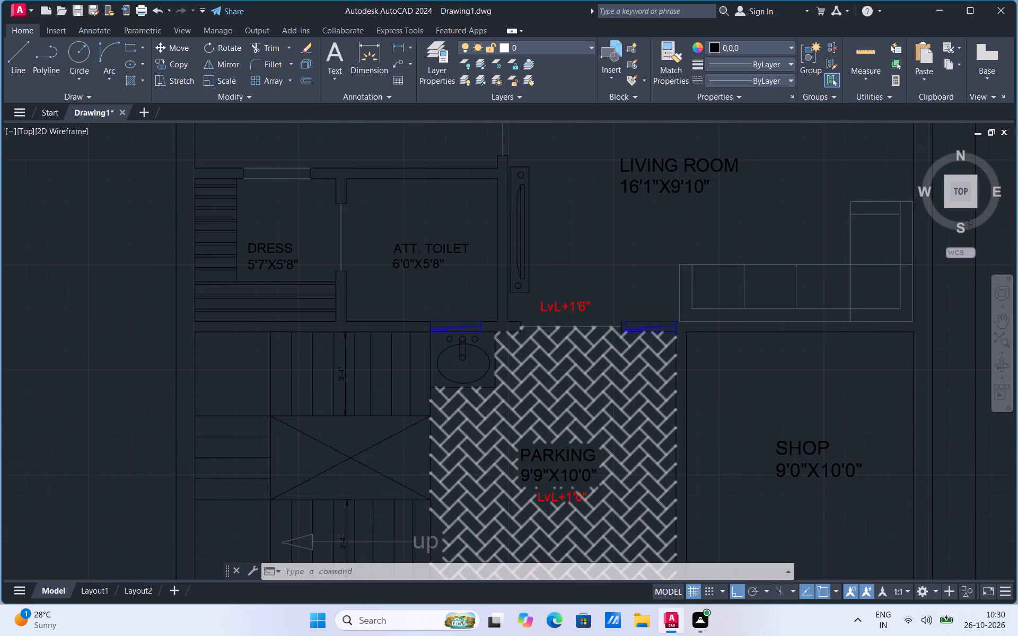
{"action": "scroll", "coordinate": [490, 412], "scroll_direction": "down", "scroll_amount": 1}
{"action": "scroll", "coordinate": [641, 337], "scroll_direction": "down", "scroll_amount": 1}
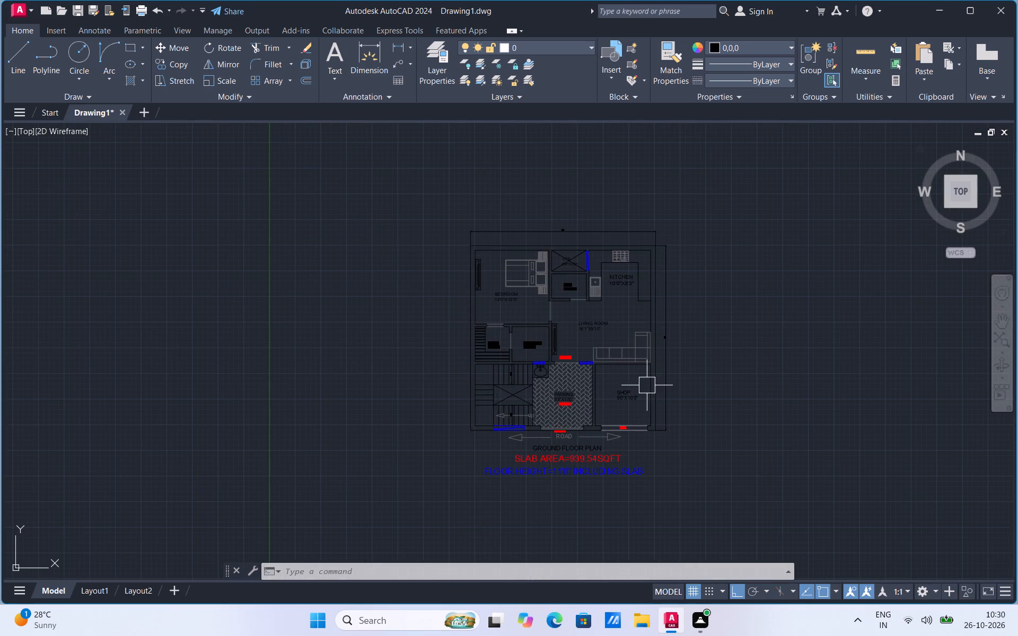
{"action": "scroll", "coordinate": [647, 385], "scroll_direction": "up", "scroll_amount": 1}
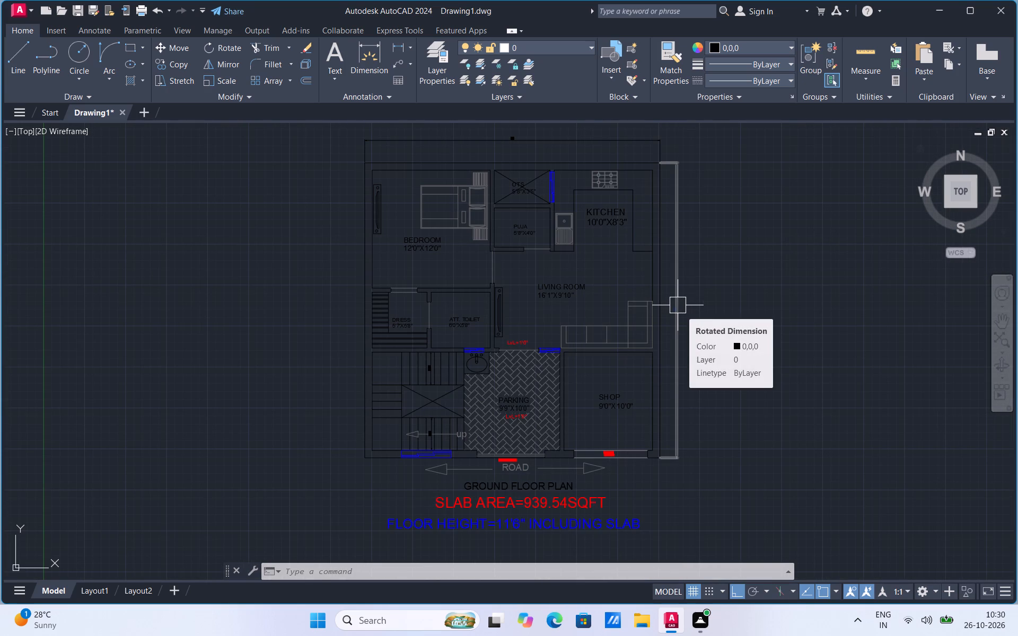
Run the LOGFILEOFF command.
{"action": "type", "text": "LO"}
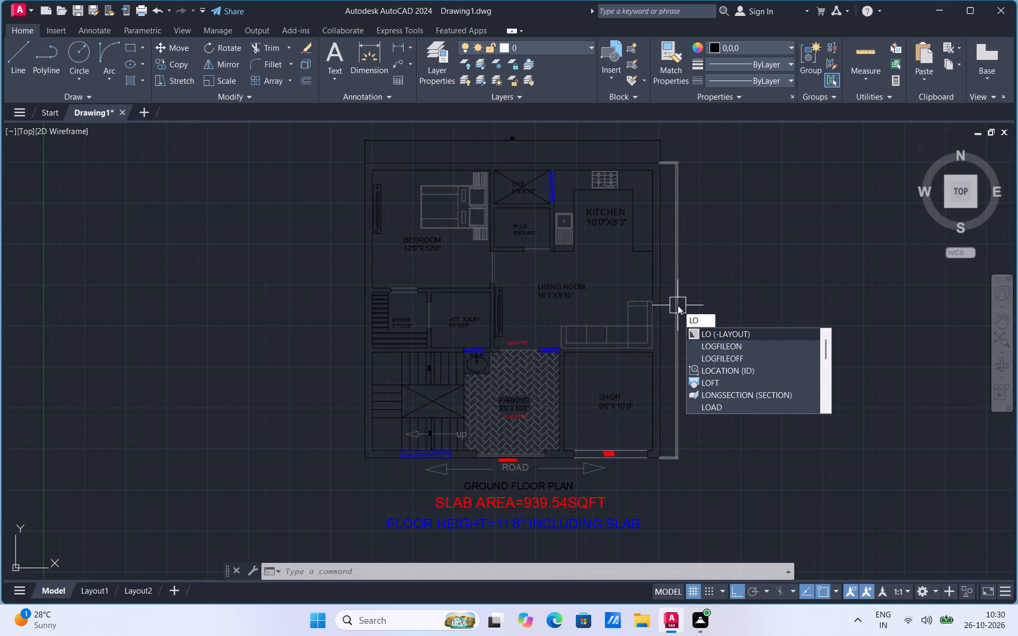
{"action": "left_click", "coordinate": [729, 360]}
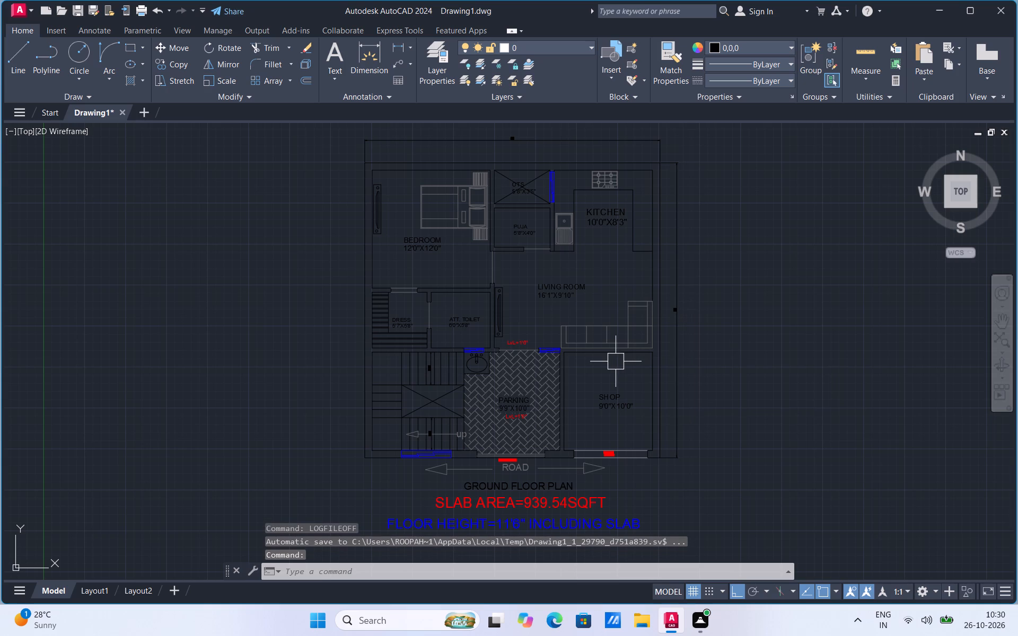
Save the drawing in the Documents folder as 1BHK FLOOR PLAN 10.
{"action": "key", "text": "ctrl+s"}
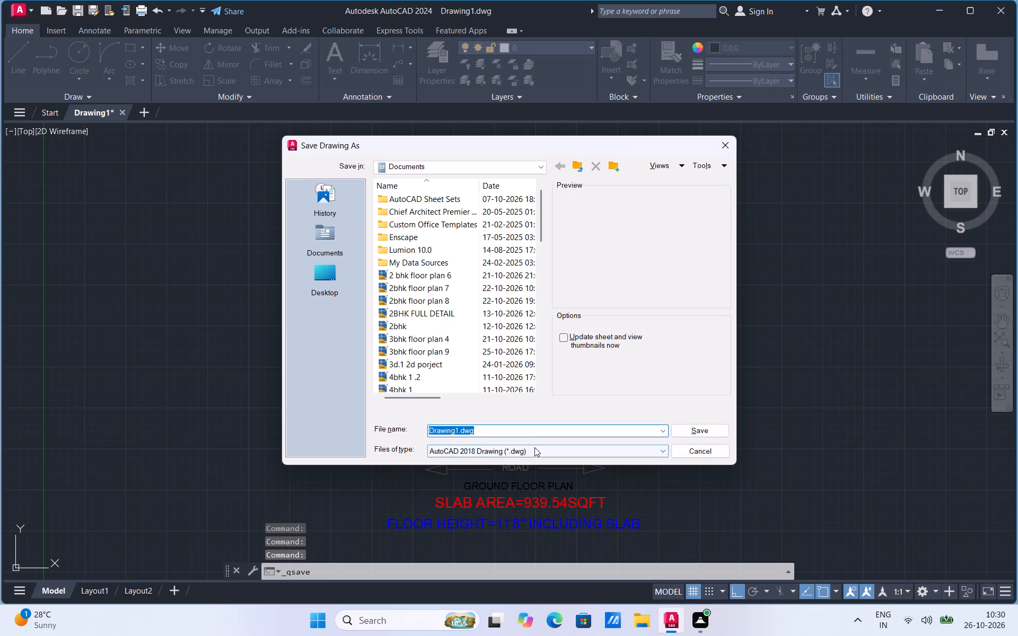
{"action": "key", "text": "BackSpace"}
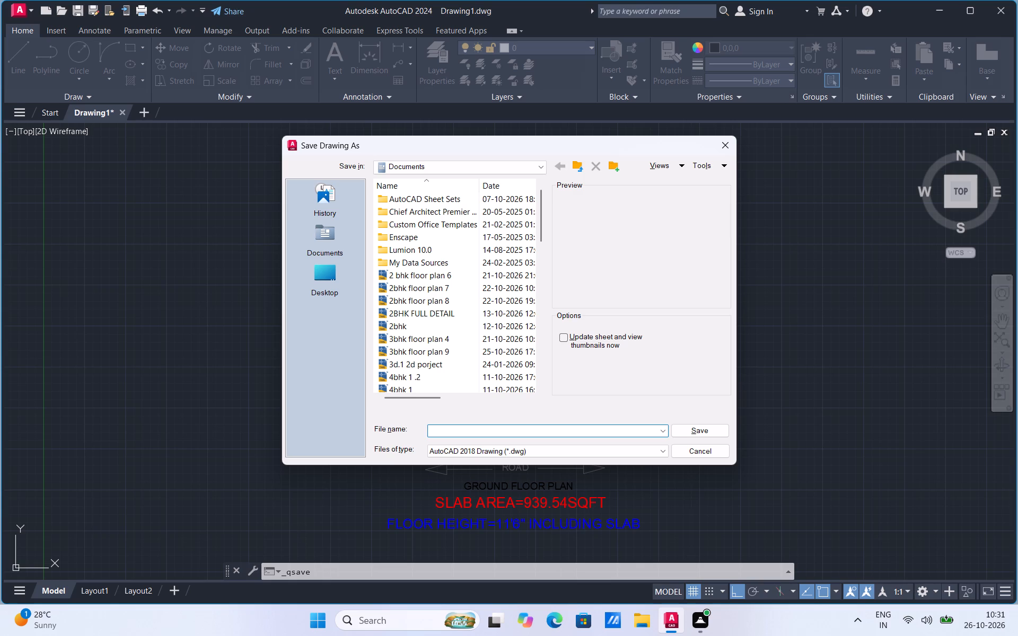
{"action": "type", "text": "1BHK"}
{"action": "key", "text": "space"}
{"action": "type", "text": "FLOOR"}
{"action": "type", "text": "PLAN"}
{"action": "key", "text": "BackSpace"}
{"action": "key", "text": "BackSpace"}
{"action": "key", "text": "BackSpace"}
{"action": "key", "text": "BackSpace"}
{"action": "key", "text": "space"}
{"action": "type", "text": "PLAN"}
{"action": "key", "text": "space"}
{"action": "type", "text": "10"}
{"action": "left_click", "coordinate": [695, 434]}
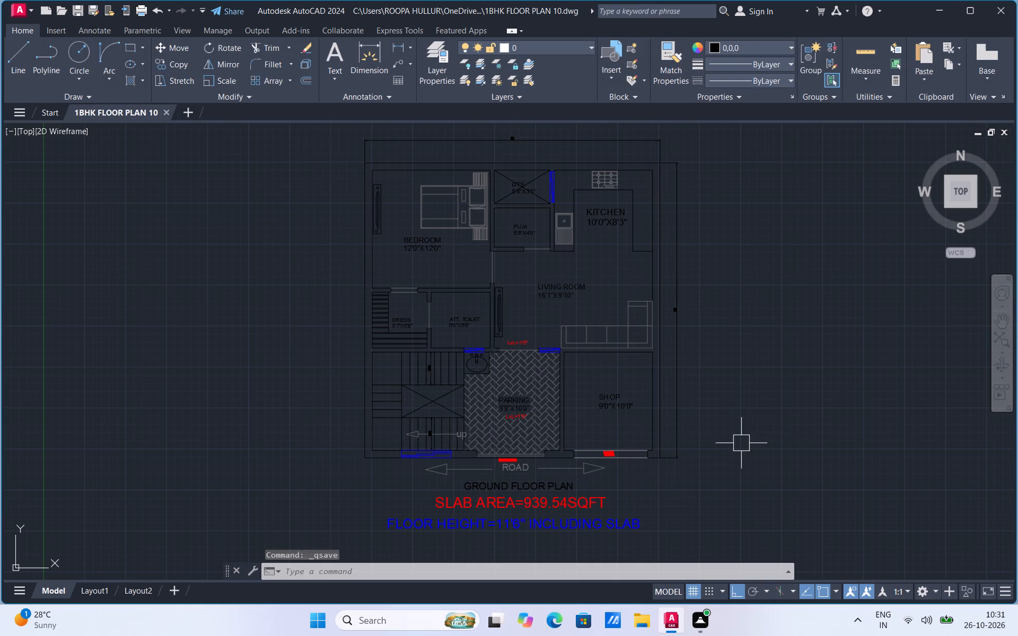
Set up a centred plot to DWG To PDF.pc3, with a window enclosing the whole floor plan, its dimensions and the title texts.
{"action": "key", "text": "ctrl+p"}
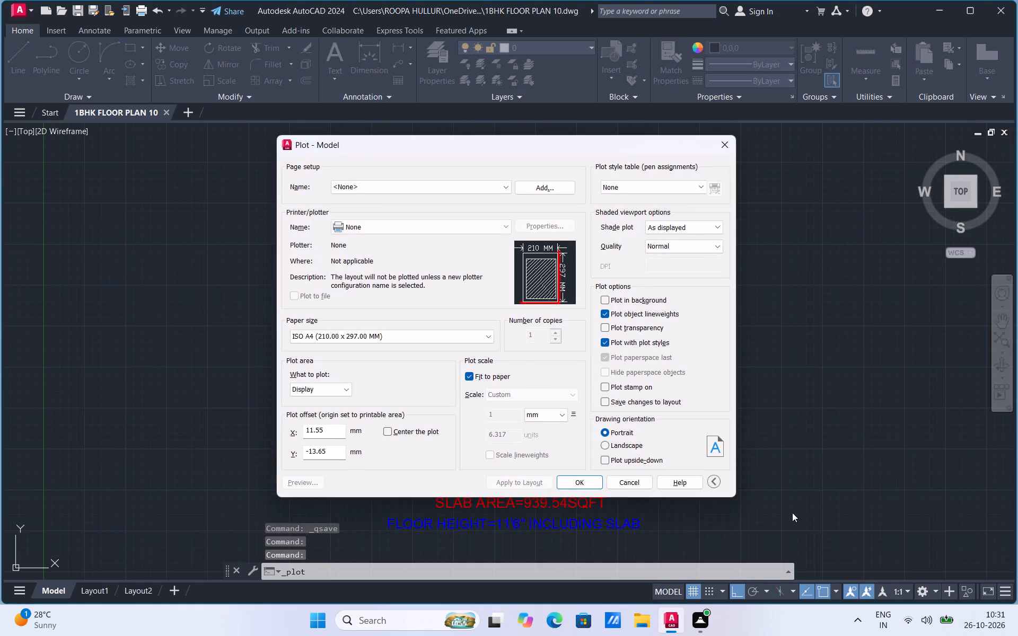
{"action": "left_click", "coordinate": [510, 227]}
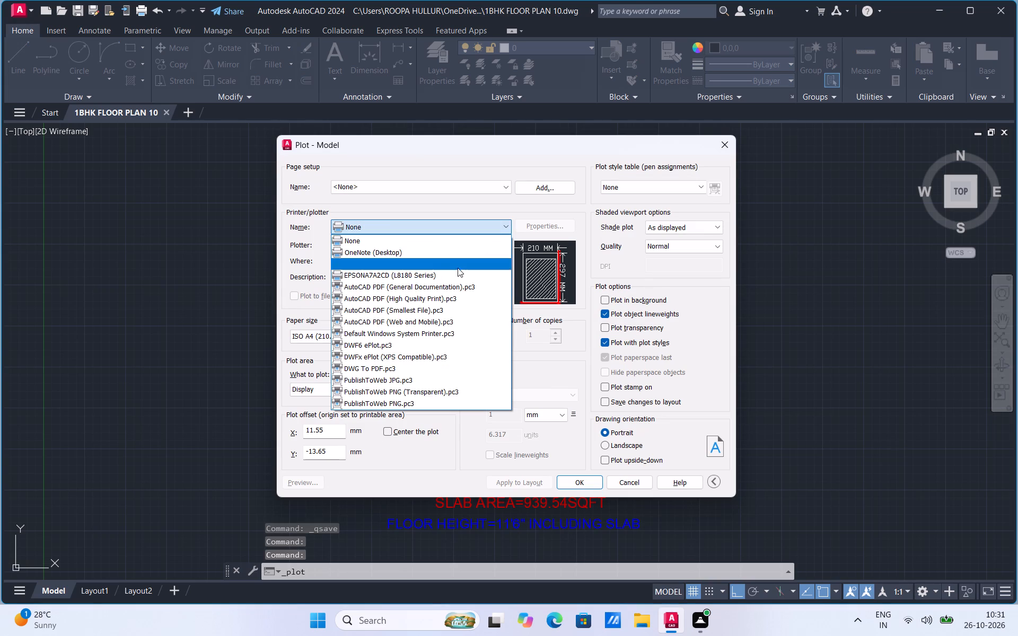
{"action": "left_click", "coordinate": [376, 368]}
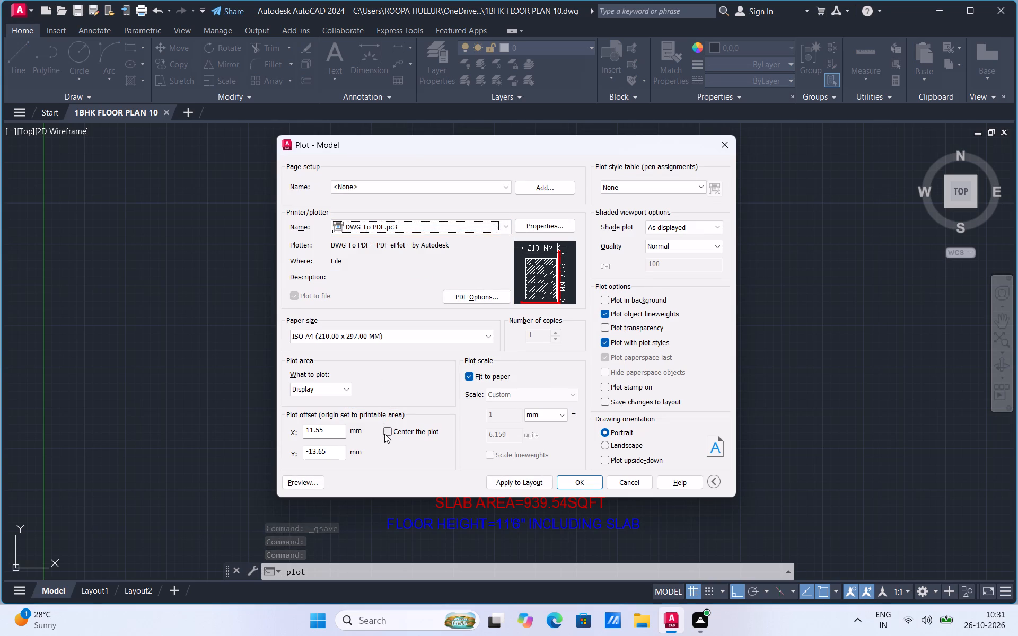
{"action": "left_click", "coordinate": [384, 434]}
{"action": "left_click", "coordinate": [348, 390]}
{"action": "left_click", "coordinate": [323, 428]}
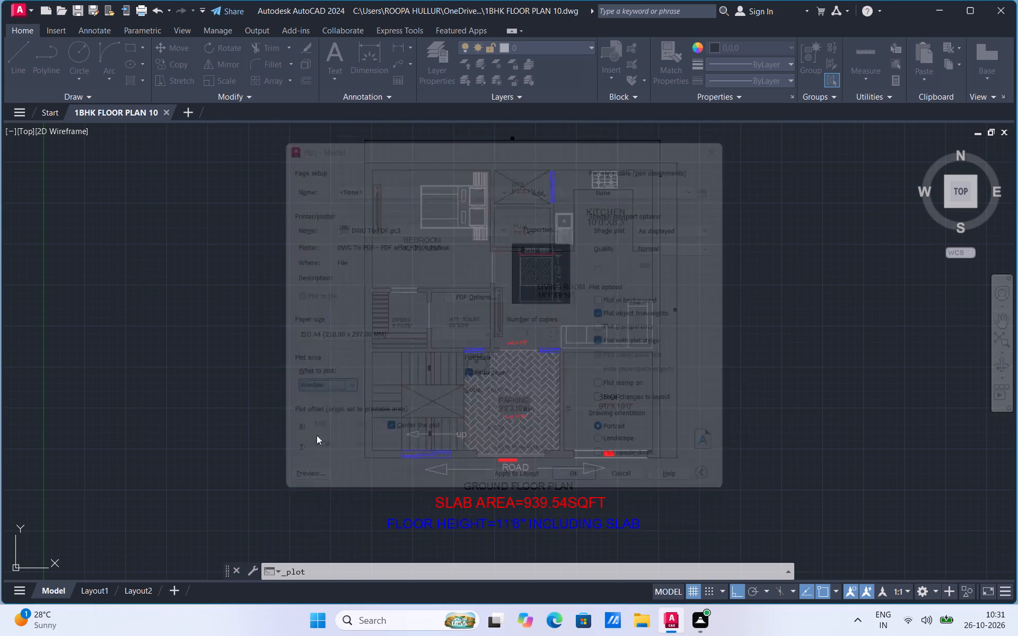
{"action": "scroll", "coordinate": [364, 456], "scroll_direction": "down", "scroll_amount": 1}
{"action": "left_click", "coordinate": [345, 523]}
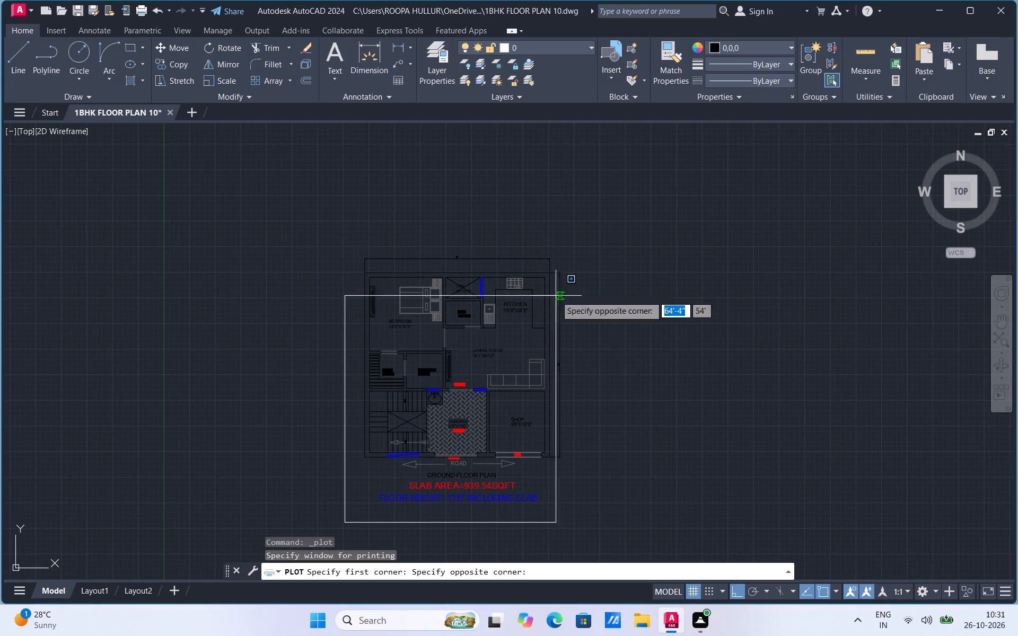
{"action": "left_click", "coordinate": [573, 245]}
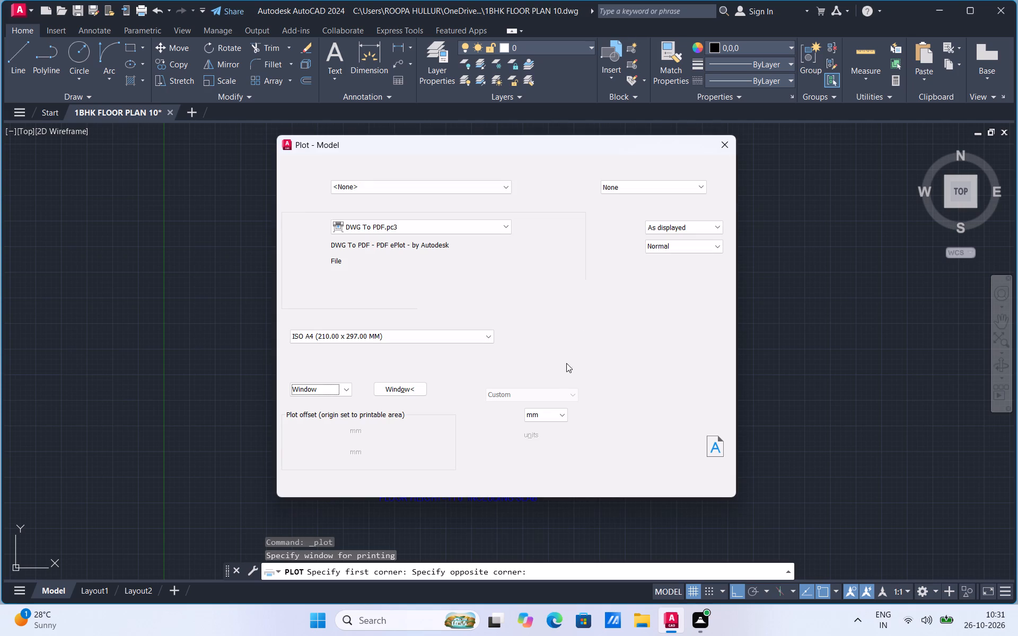
Preview the plot and output it to Documents as 1BHK FLOOR PLAN 10-Model.pdf, closing the PDF viewer when done.
{"action": "left_click", "coordinate": [311, 482]}
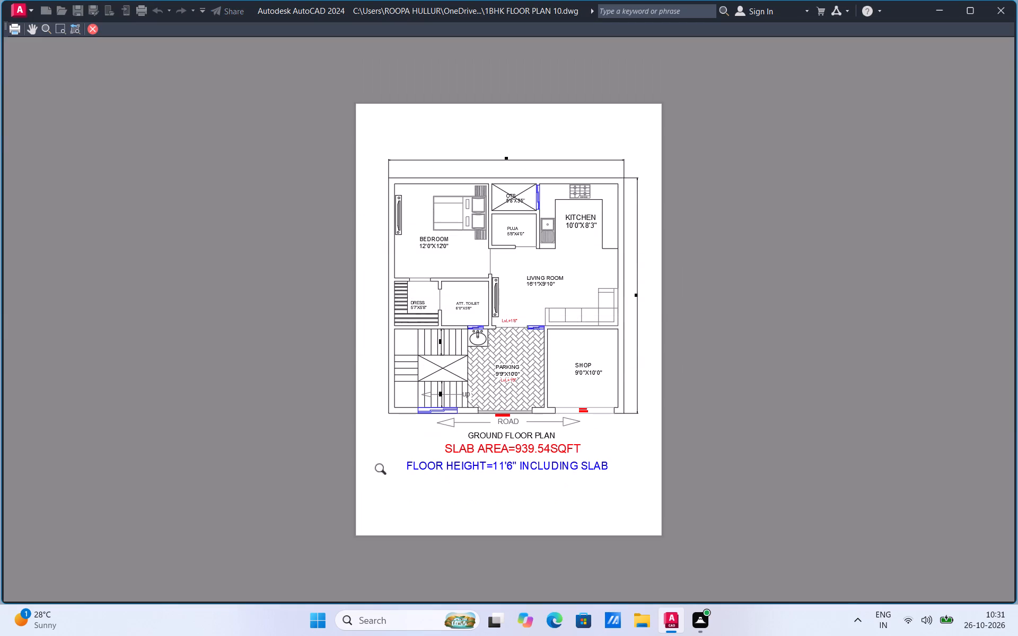
{"action": "key", "text": "Return"}
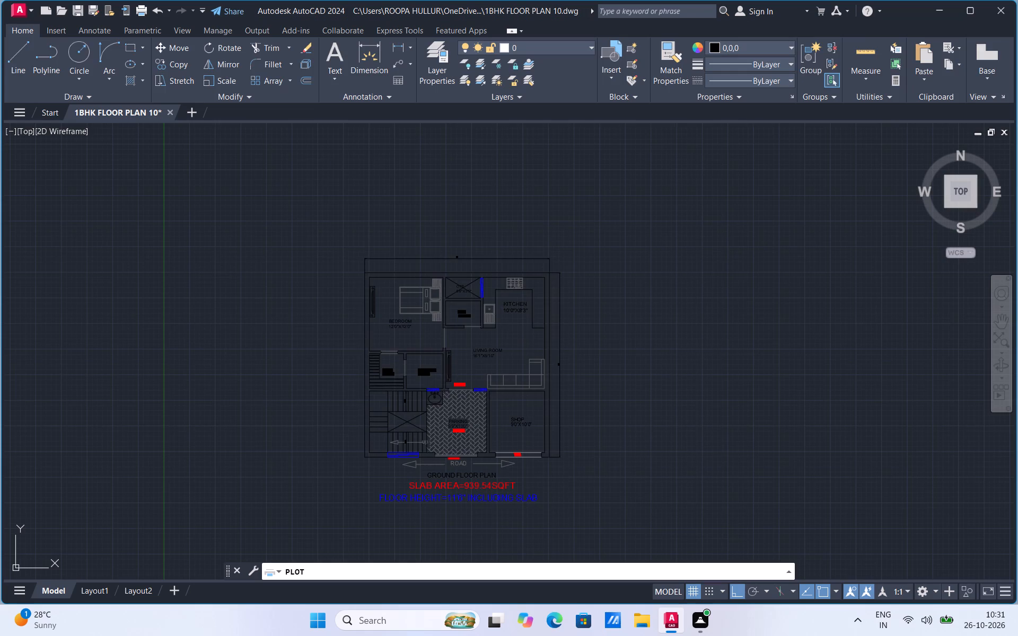
{"action": "left_click", "coordinate": [591, 483]}
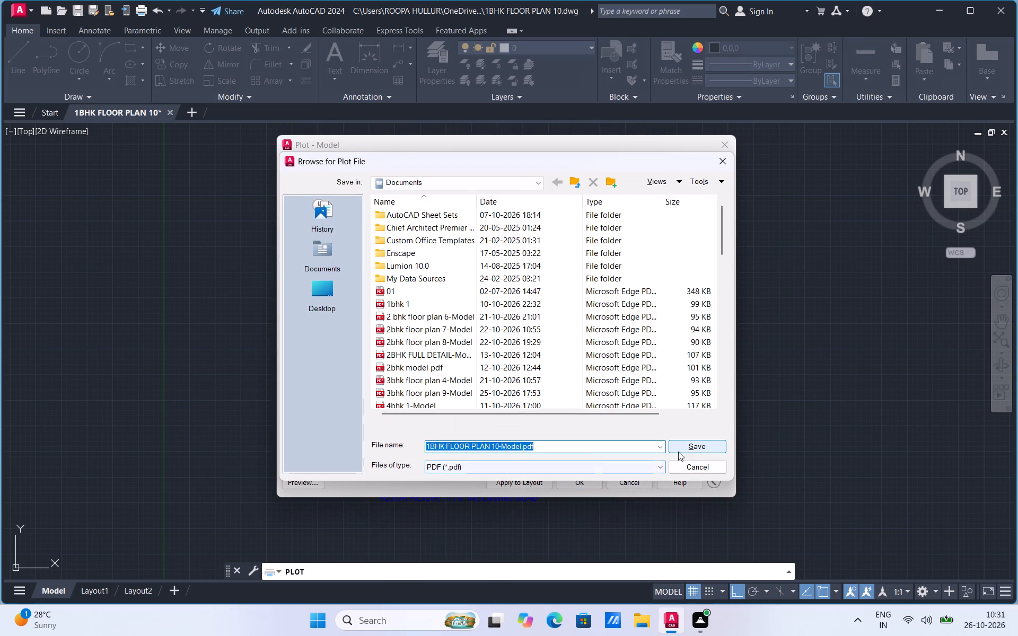
{"action": "left_click", "coordinate": [686, 449]}
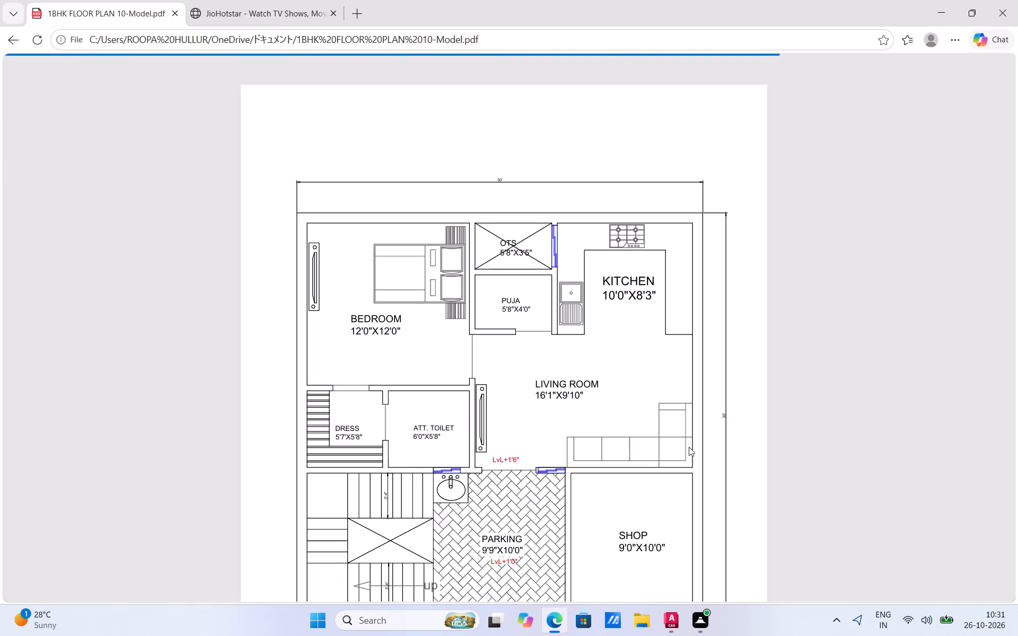
{"action": "left_click", "coordinate": [1005, 8]}
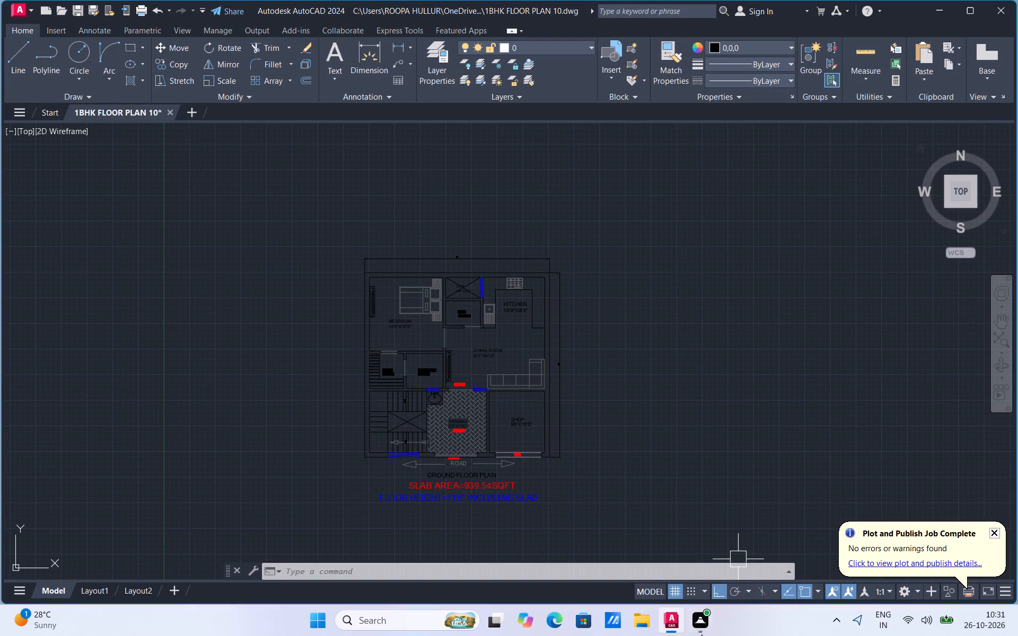